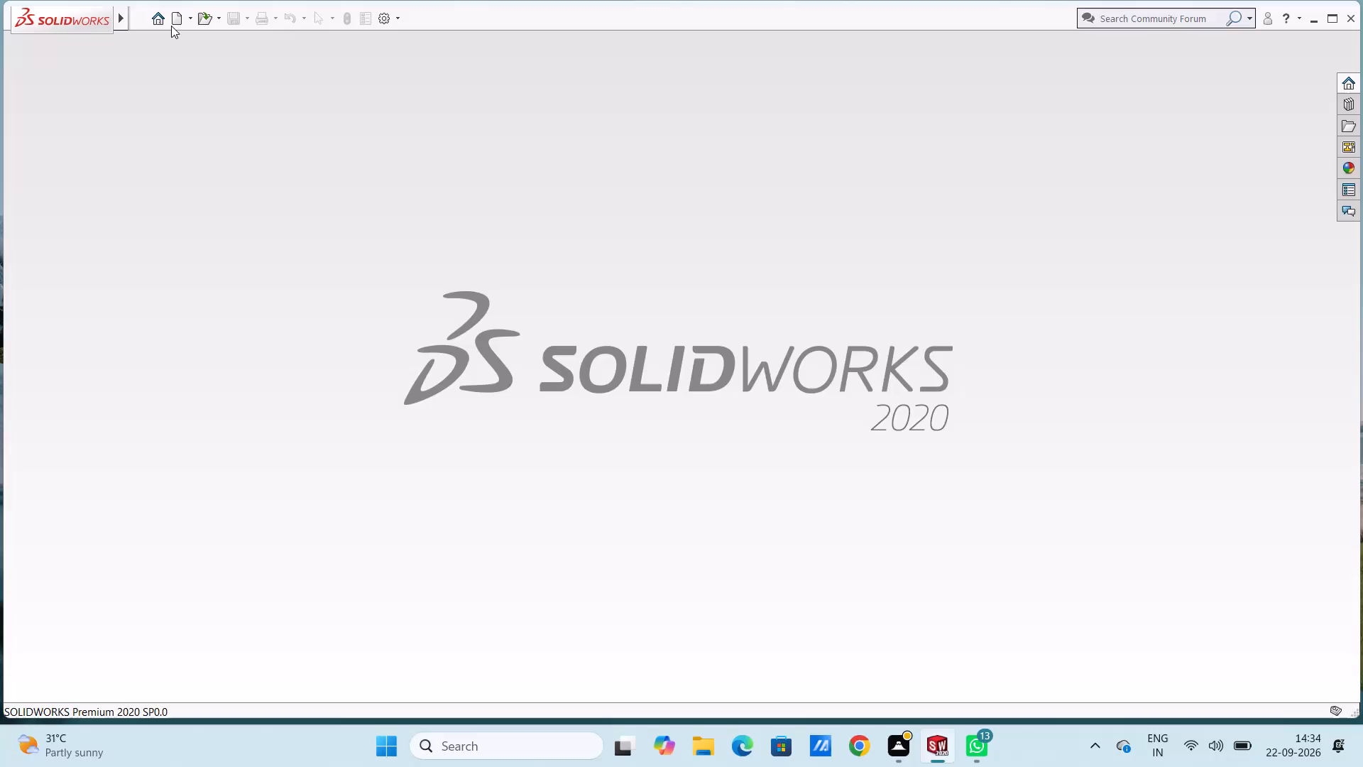
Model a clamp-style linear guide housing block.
Create a new part document.
{"action": "left_click", "coordinate": [171, 21]}
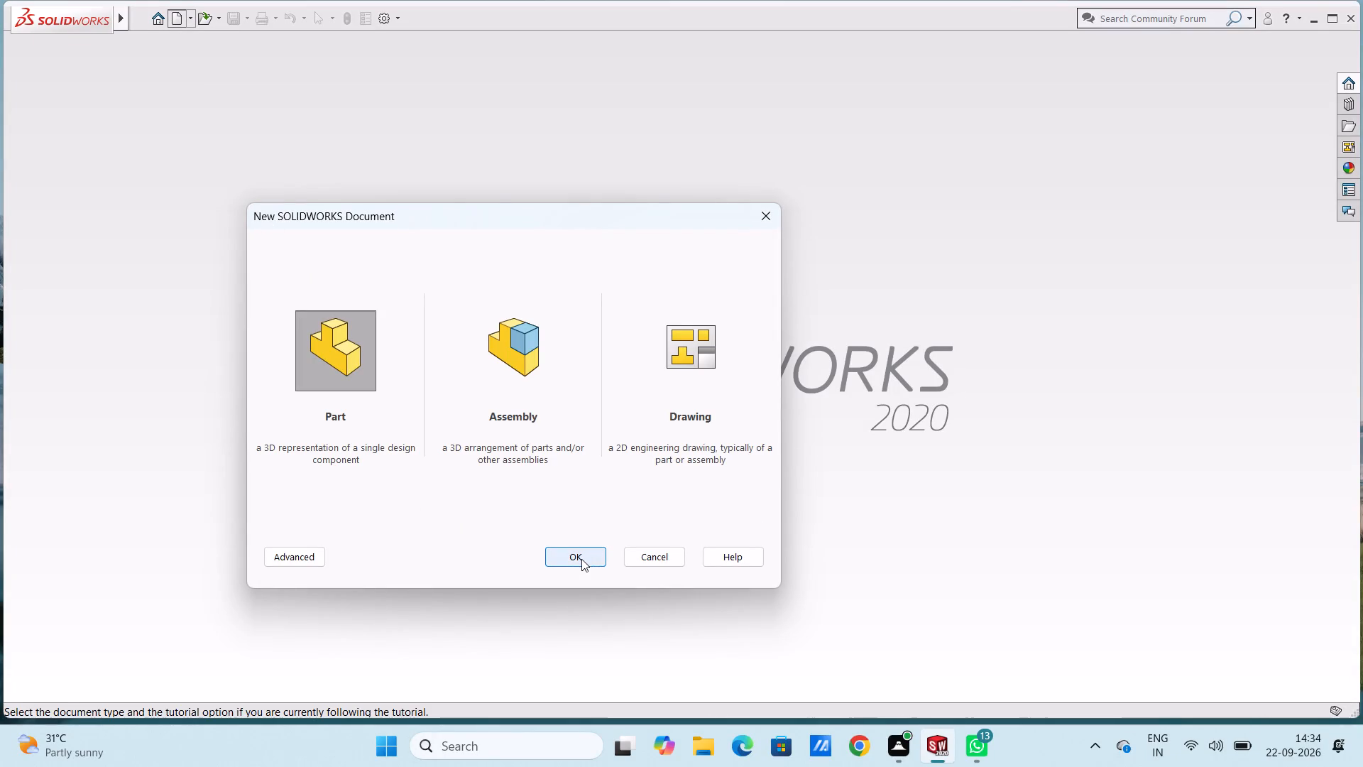
{"action": "left_click", "coordinate": [581, 559]}
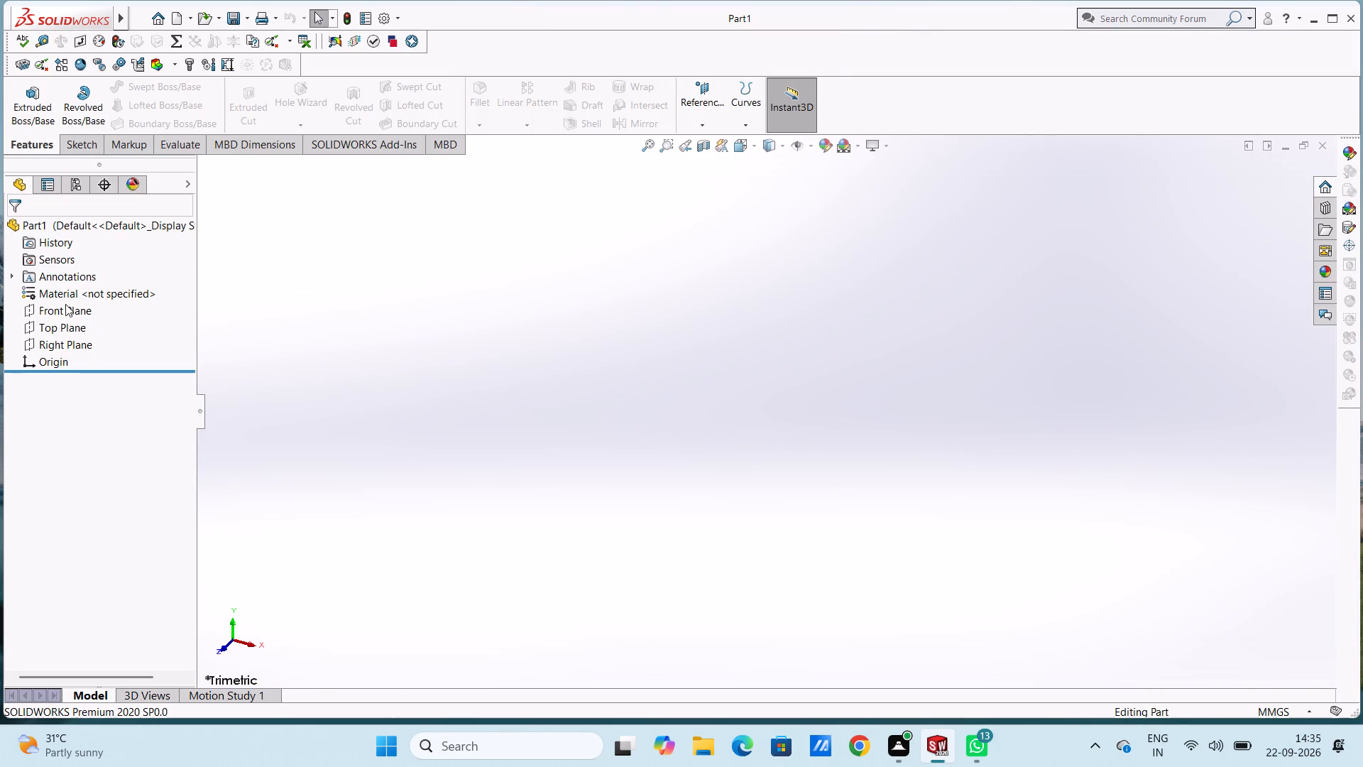
Start a new sketch on the Front Plane.
{"action": "left_click", "coordinate": [48, 313]}
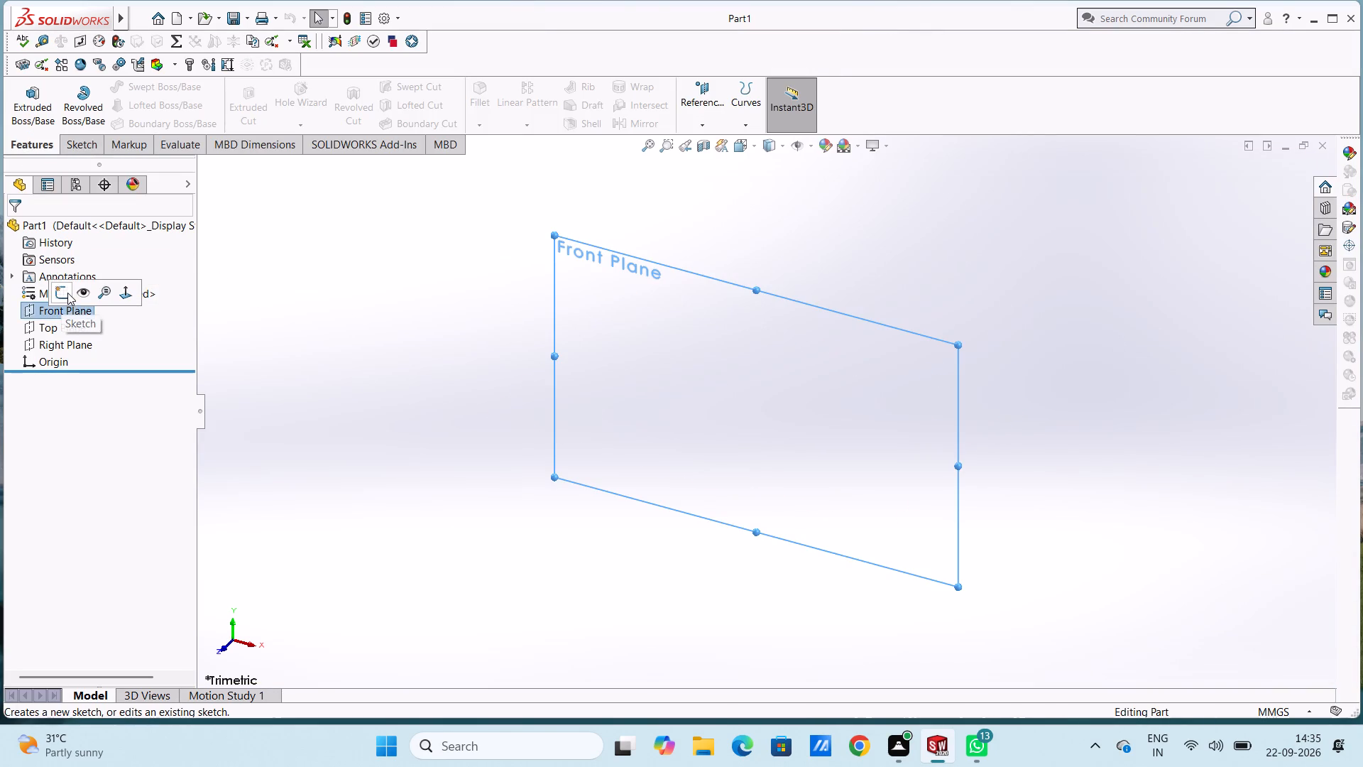
{"action": "left_click", "coordinate": [67, 293]}
{"action": "left_click", "coordinate": [305, 342]}
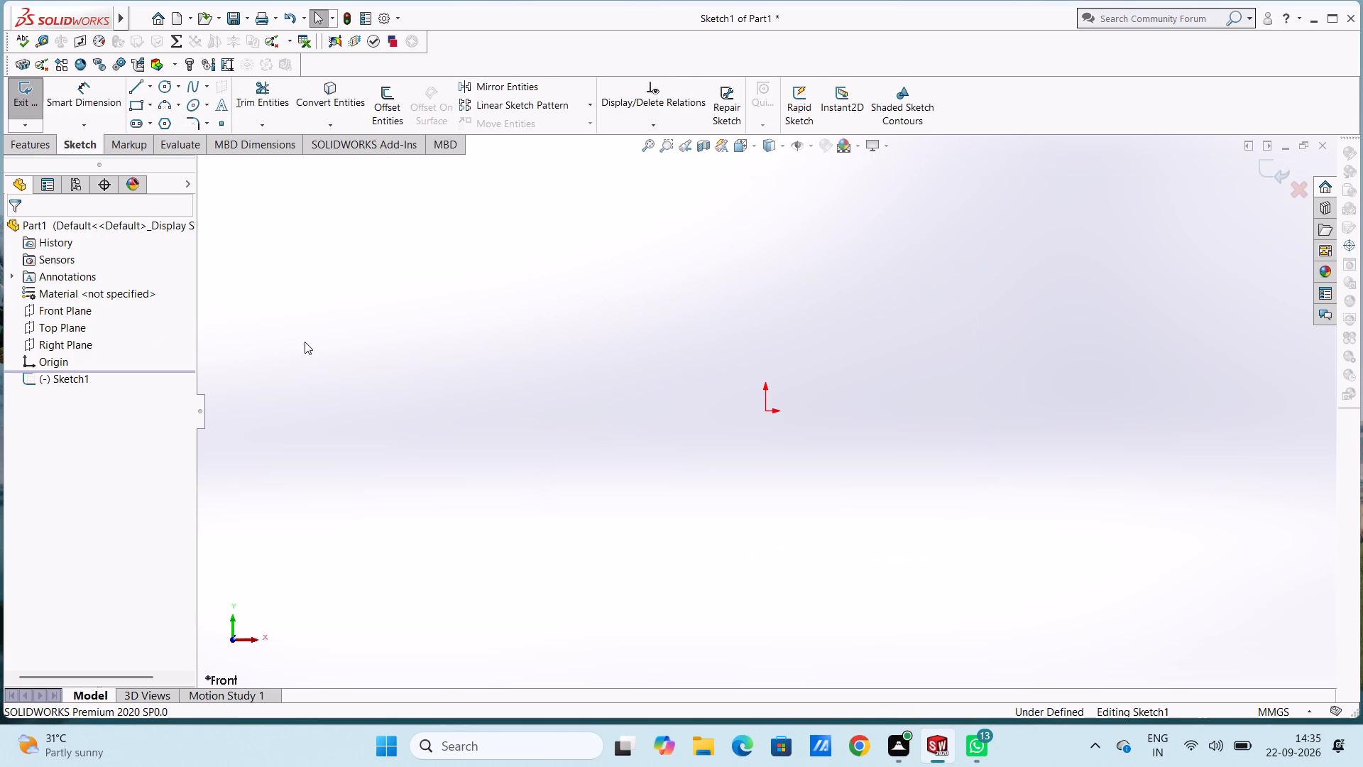
{"action": "key", "text": "ctrl+2"}
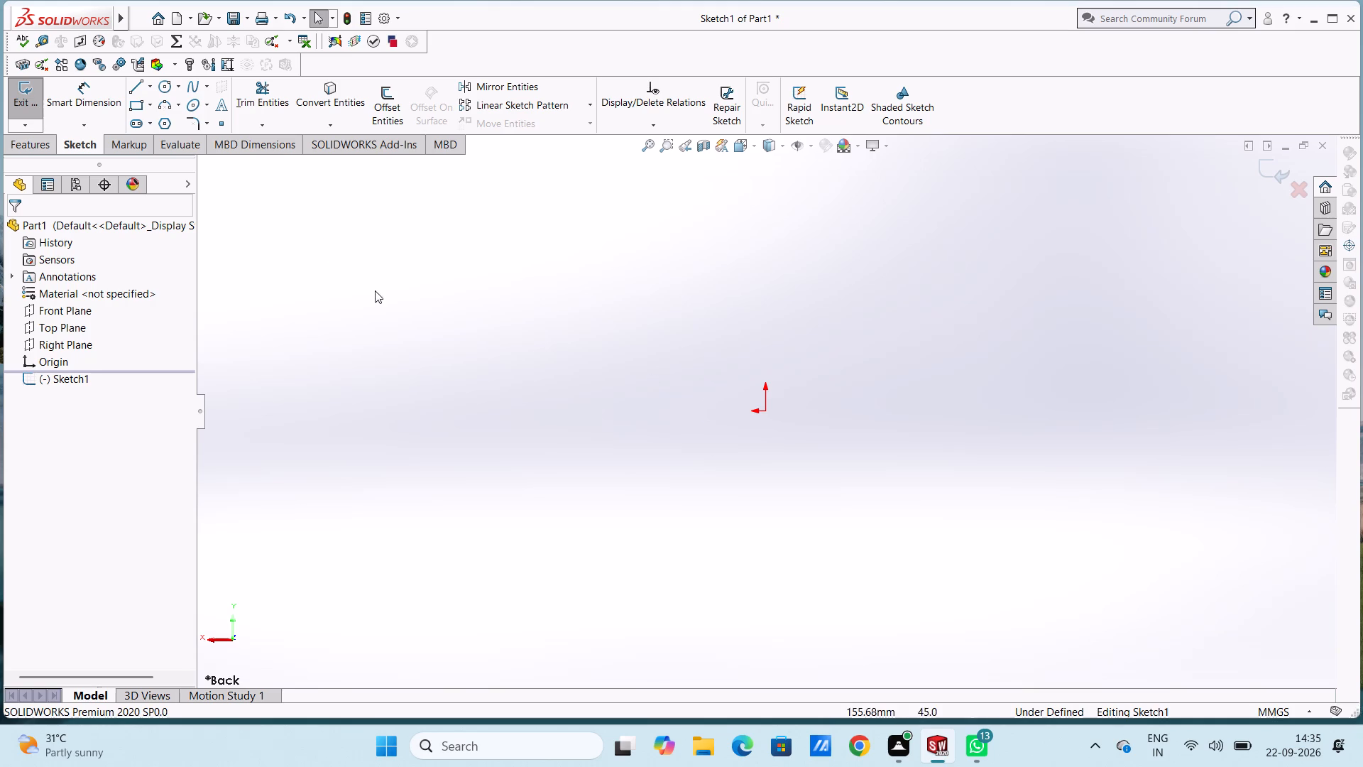
Sketch a circle of radius 14 mm centred on the origin.
{"action": "left_click", "coordinate": [162, 89]}
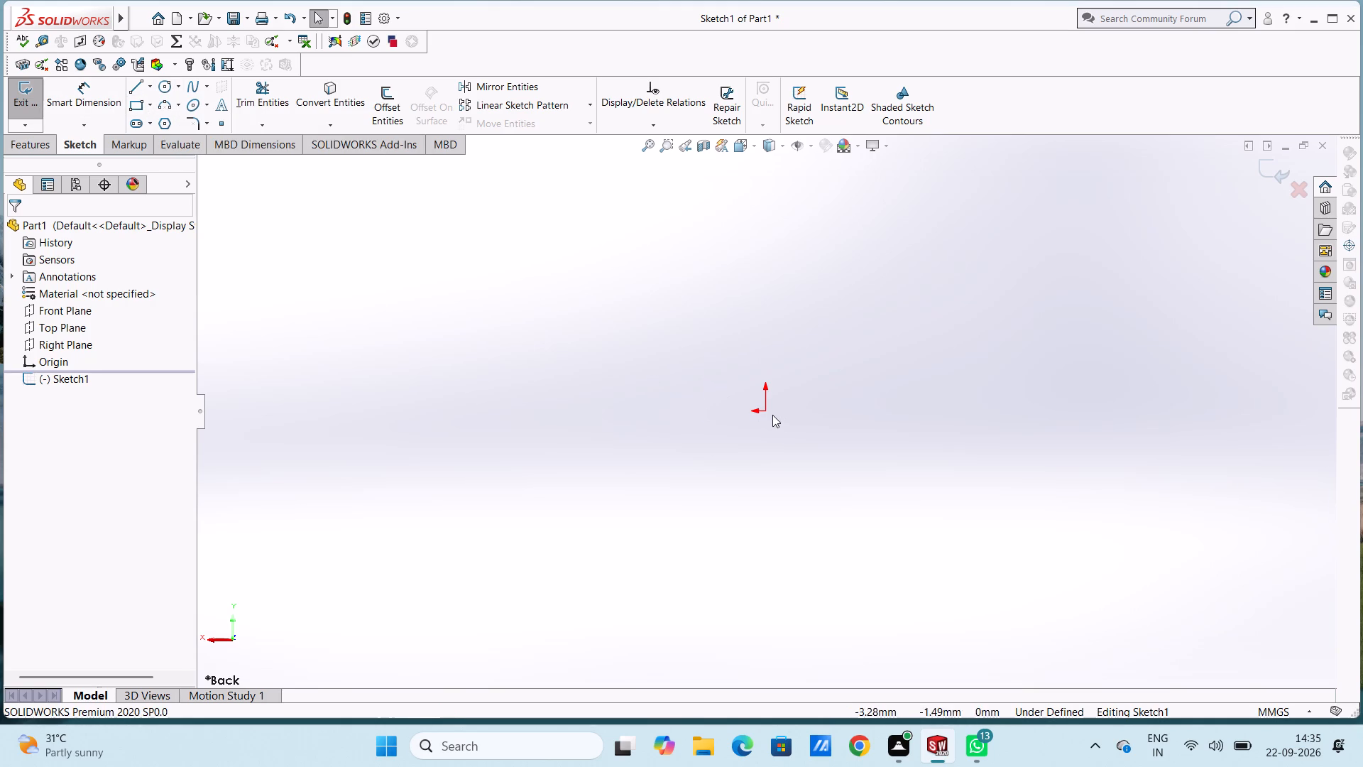
{"action": "left_click", "coordinate": [765, 411]}
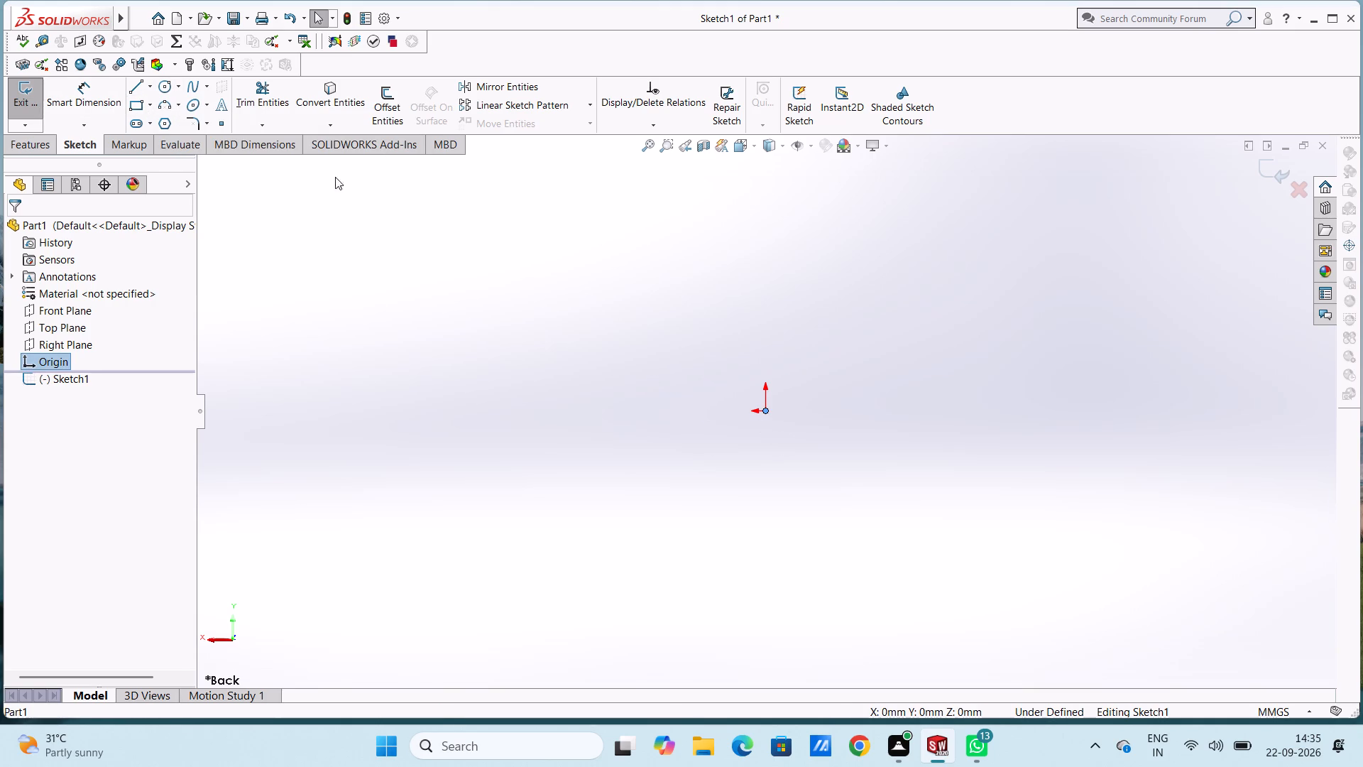
{"action": "left_click", "coordinate": [331, 300]}
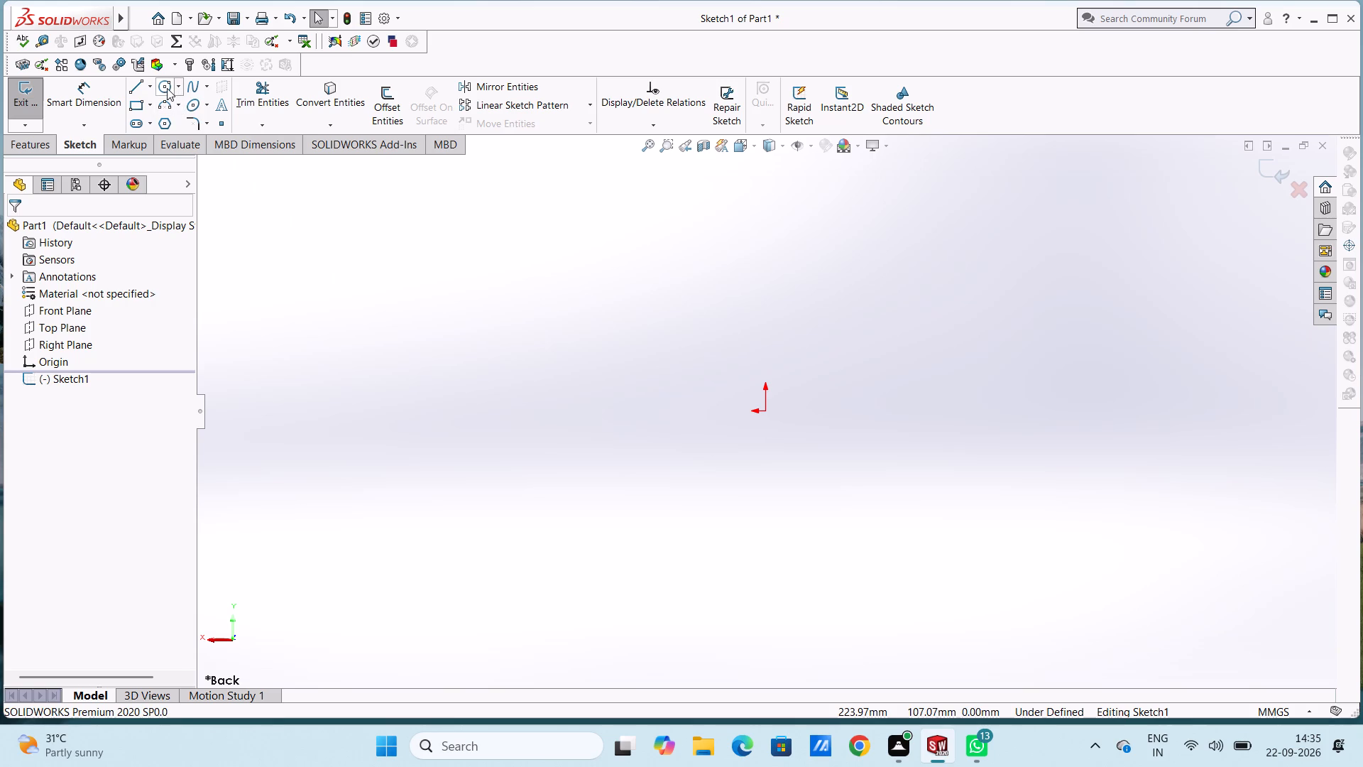
{"action": "left_click", "coordinate": [167, 88]}
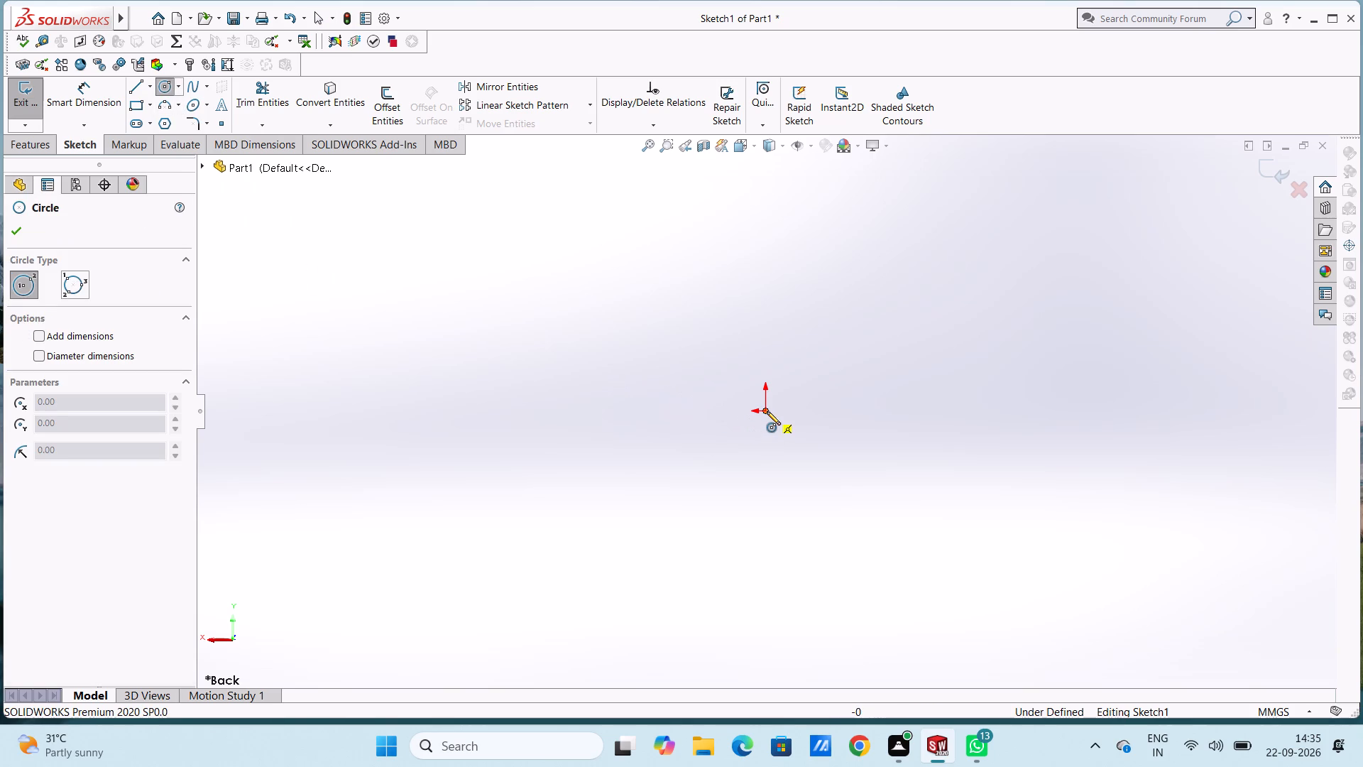
{"action": "left_click", "coordinate": [767, 411]}
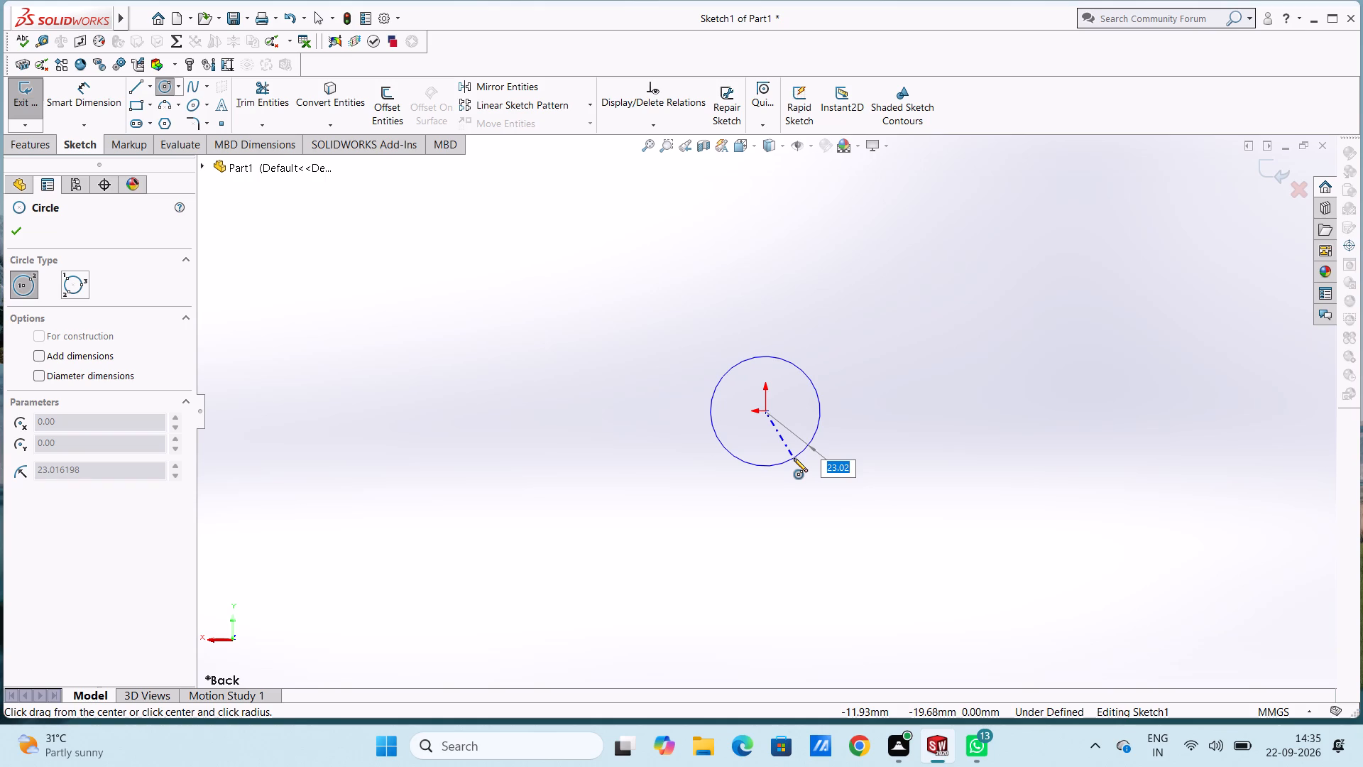
{"action": "type", "text": "14"}
{"action": "key", "text": "Return"}
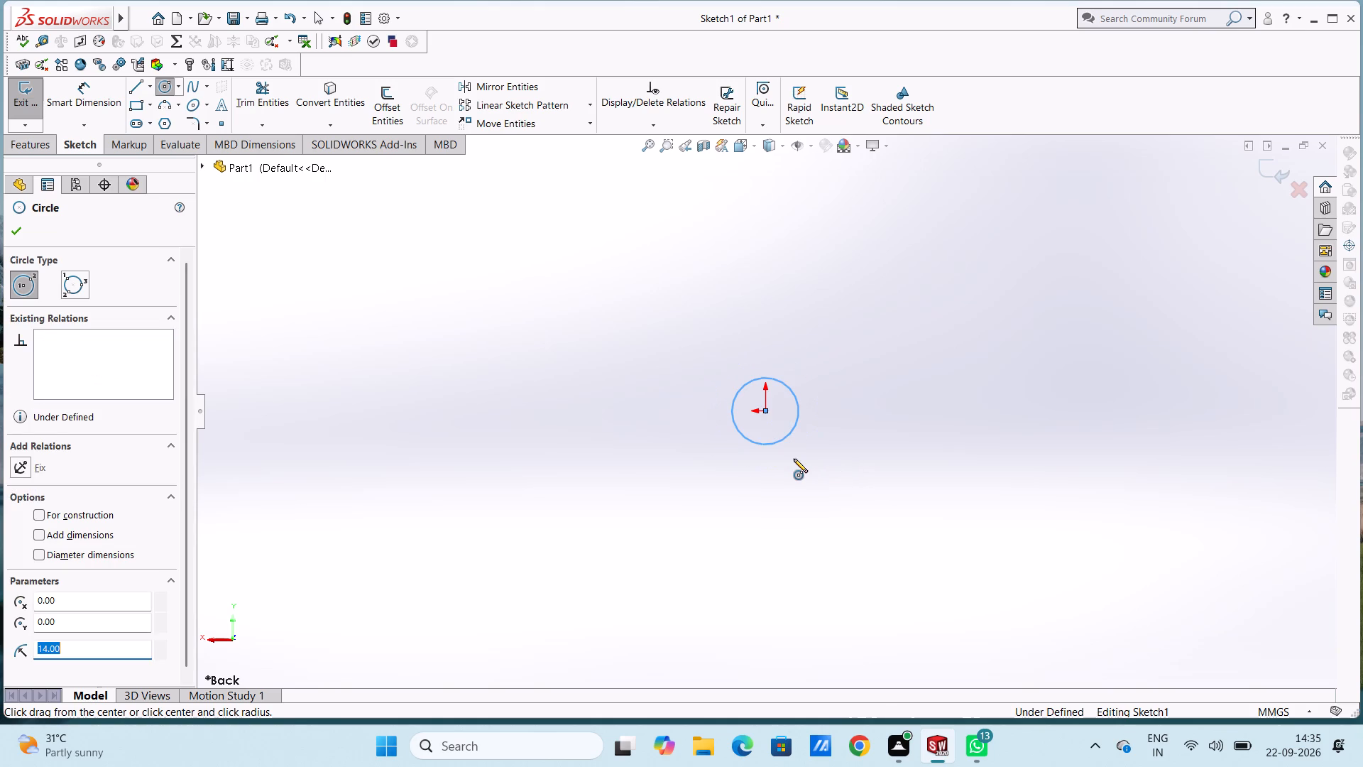
Sketch a second circle of radius 14 mm, centred level with the origin and about 110 mm away.
{"action": "left_click", "coordinate": [1028, 410]}
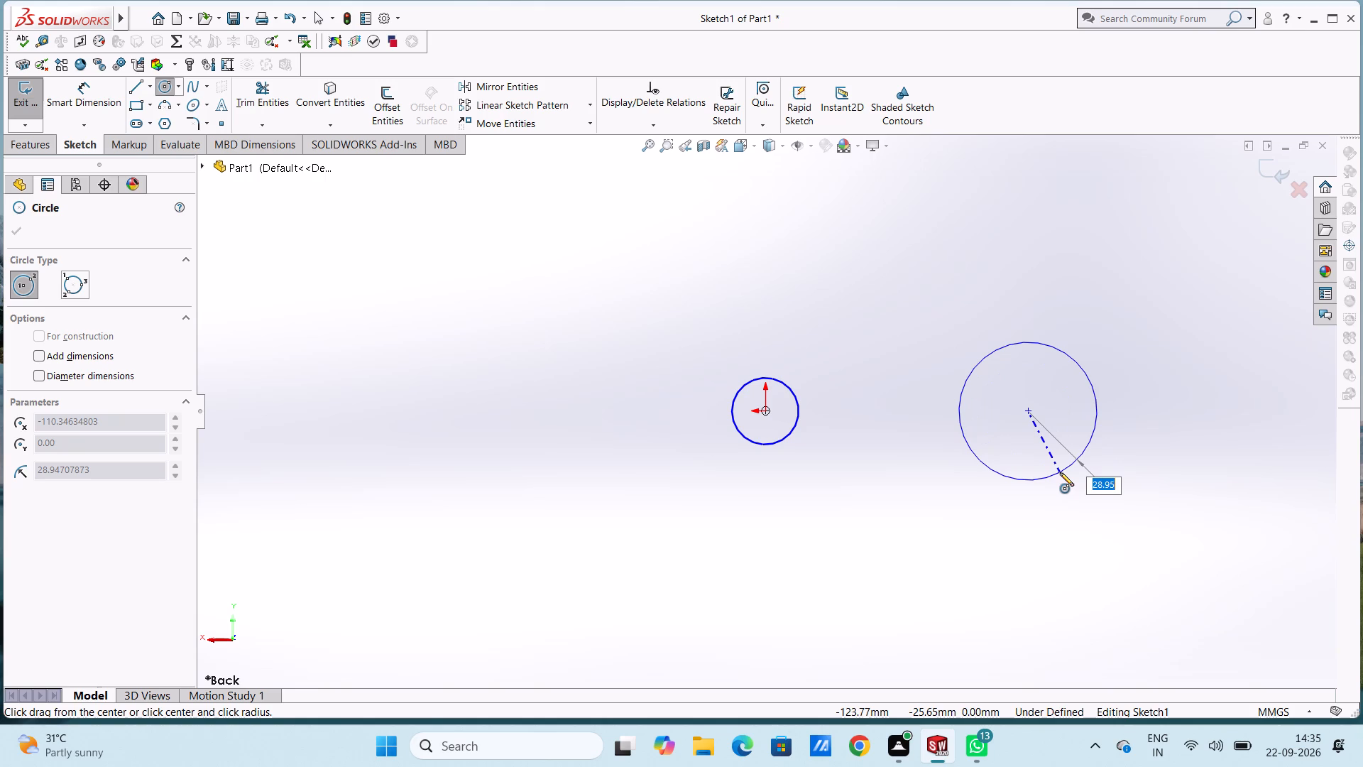
{"action": "type", "text": "14"}
{"action": "key", "text": "Return"}
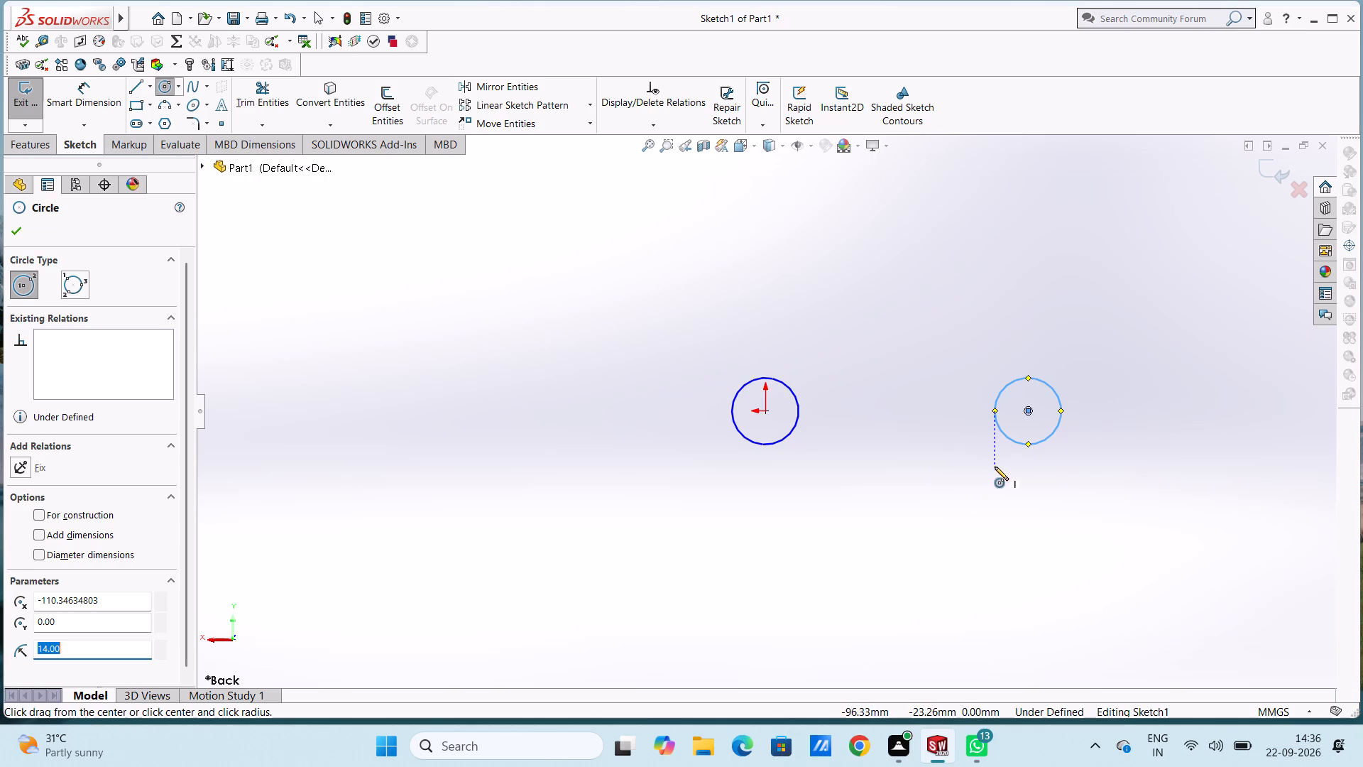
{"action": "key", "text": "Escape"}
{"action": "key", "text": "Escape"}
{"action": "key", "text": "Escape"}
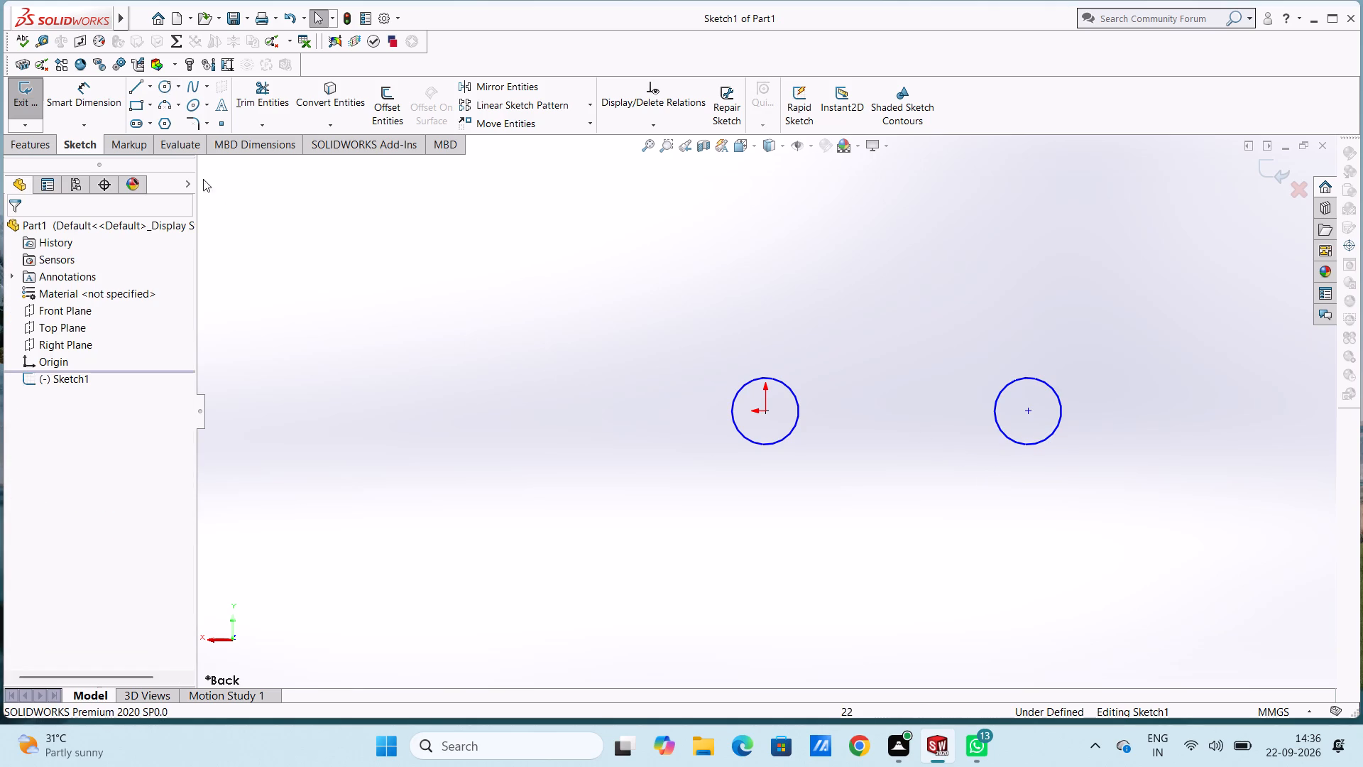
Dimension the diameters of both circles.
{"action": "left_click", "coordinate": [99, 92]}
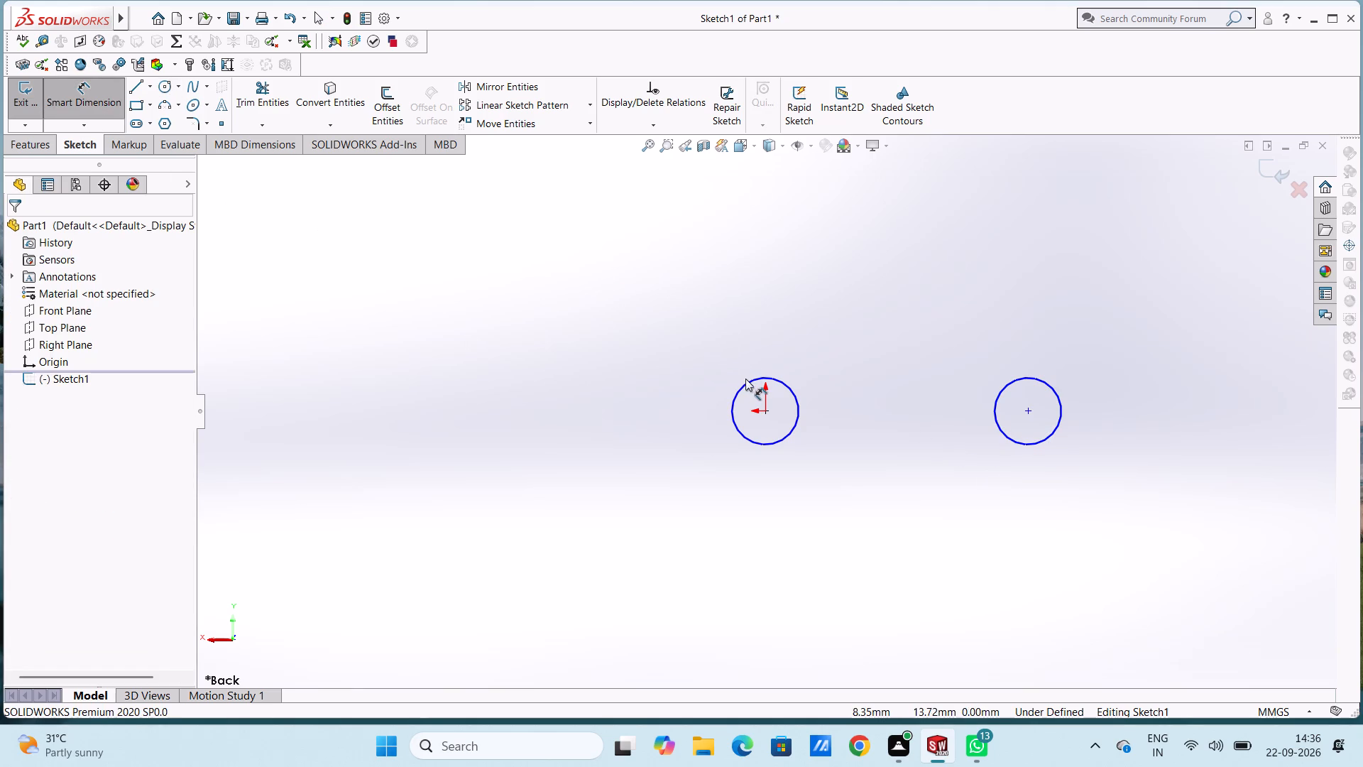
{"action": "left_click", "coordinate": [746, 379]}
{"action": "left_click", "coordinate": [587, 254]}
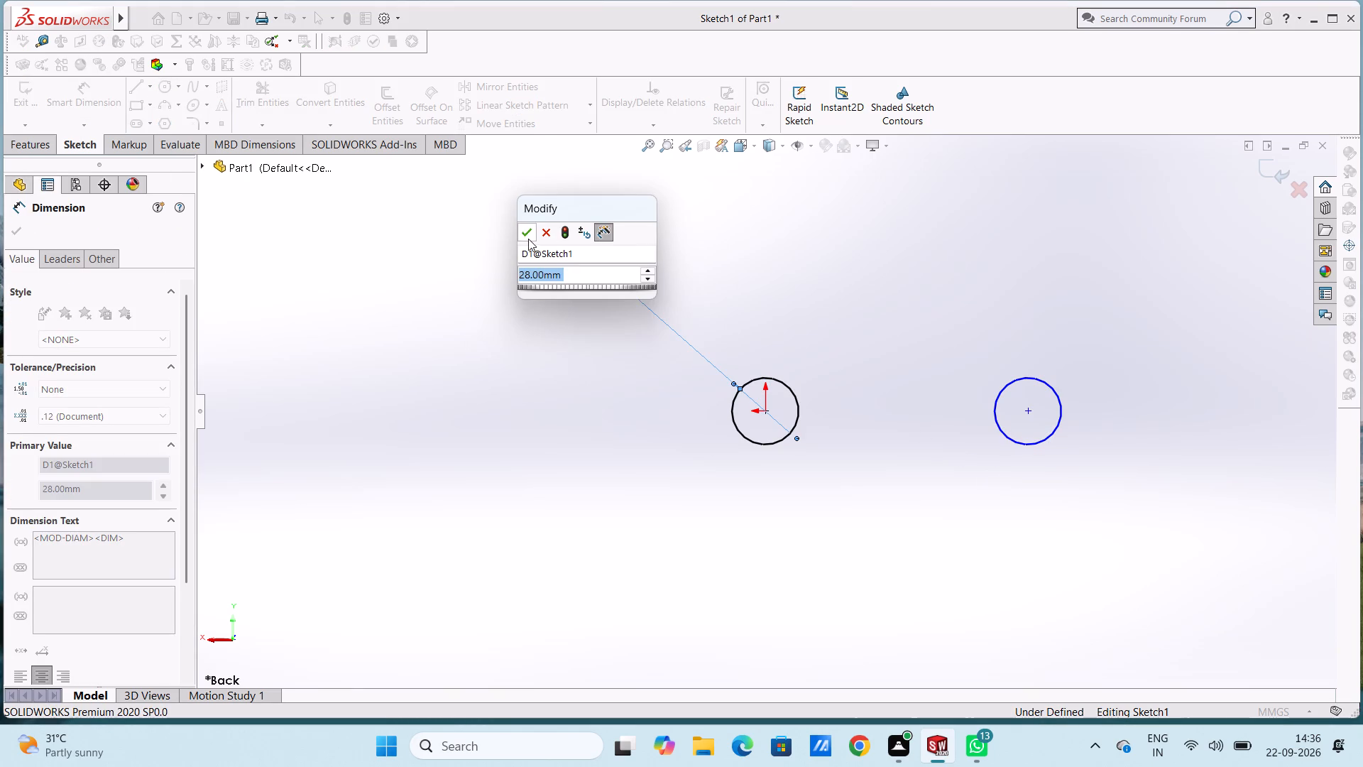
{"action": "left_click", "coordinate": [528, 239]}
{"action": "left_click", "coordinate": [457, 244]}
{"action": "left_click", "coordinate": [1019, 376]}
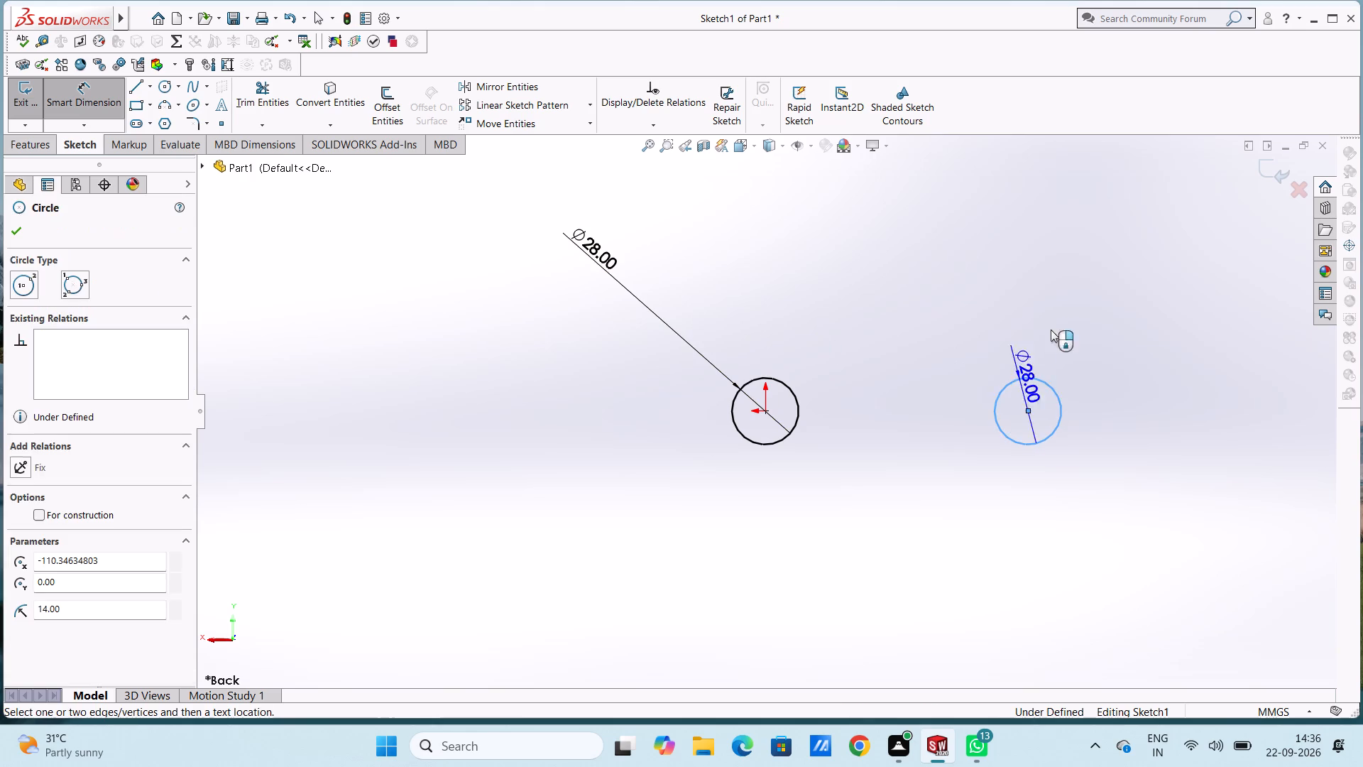
{"action": "left_click", "coordinate": [1251, 249]}
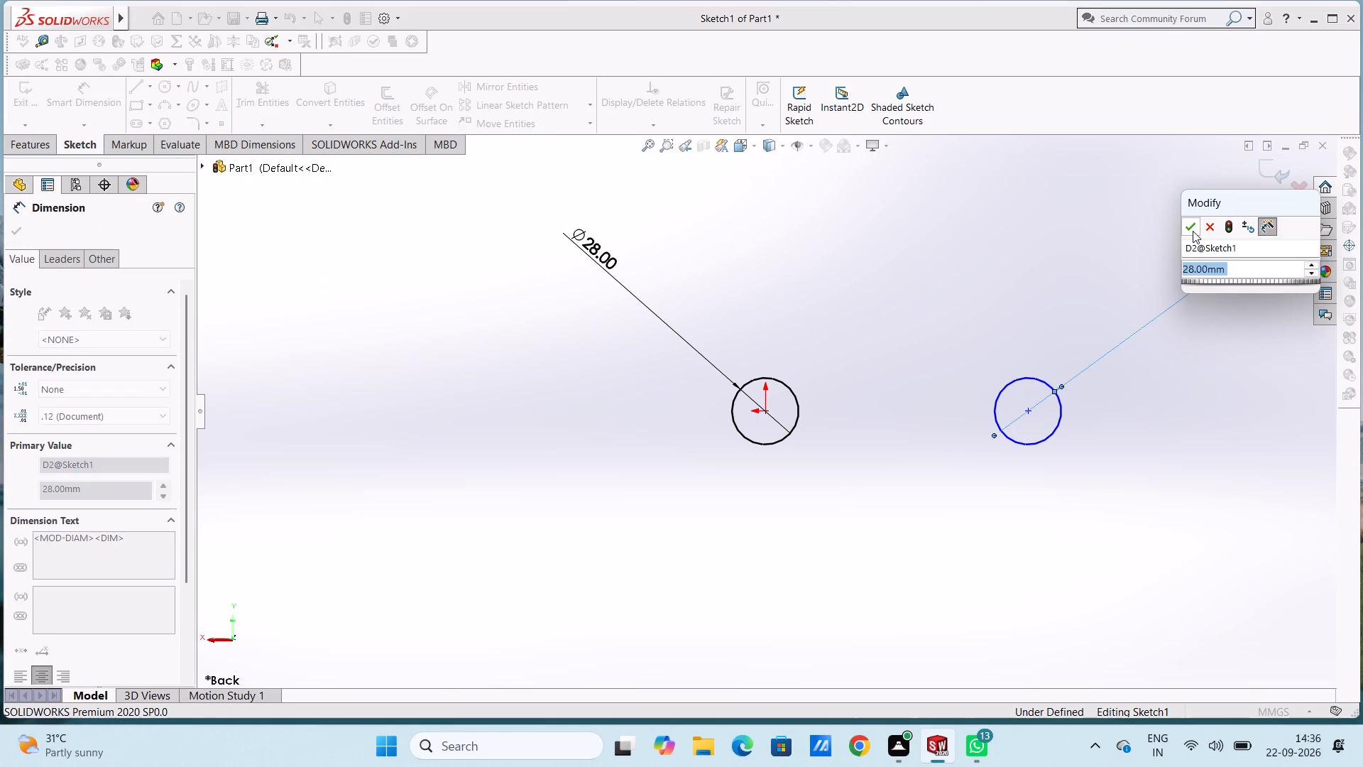
{"action": "left_click", "coordinate": [1193, 231]}
{"action": "left_click", "coordinate": [1161, 245]}
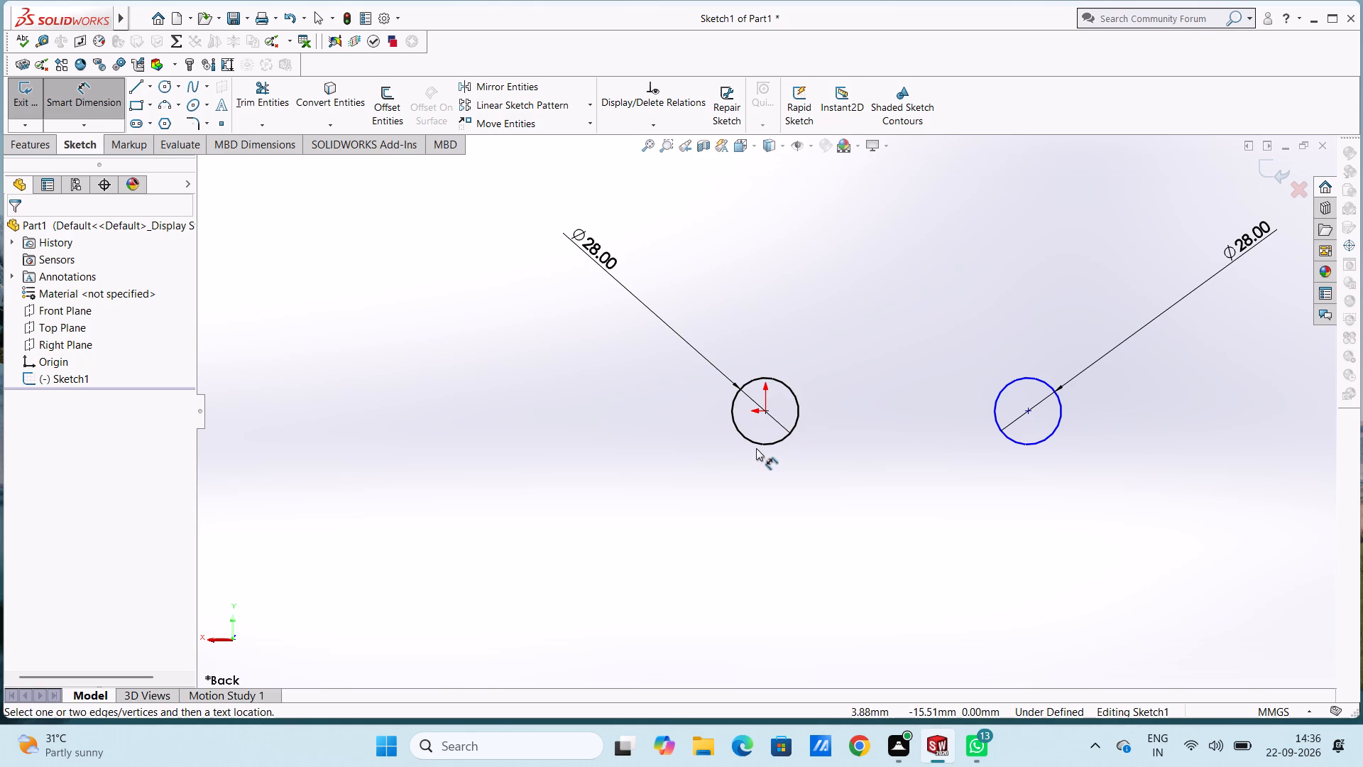
Dimension the horizontal distance between the two circle centres as 85 mm.
{"action": "left_click", "coordinate": [764, 410]}
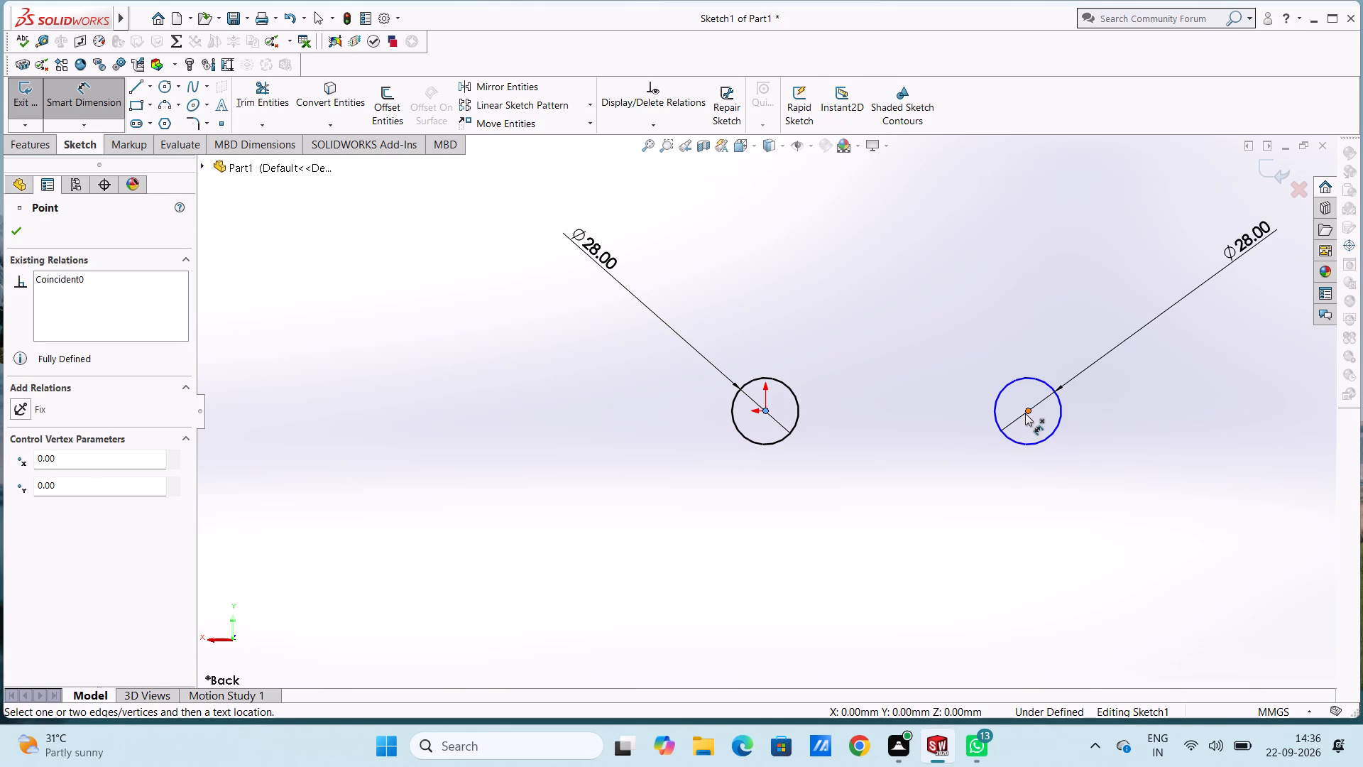
{"action": "left_click", "coordinate": [1025, 413]}
{"action": "left_click", "coordinate": [1014, 522]}
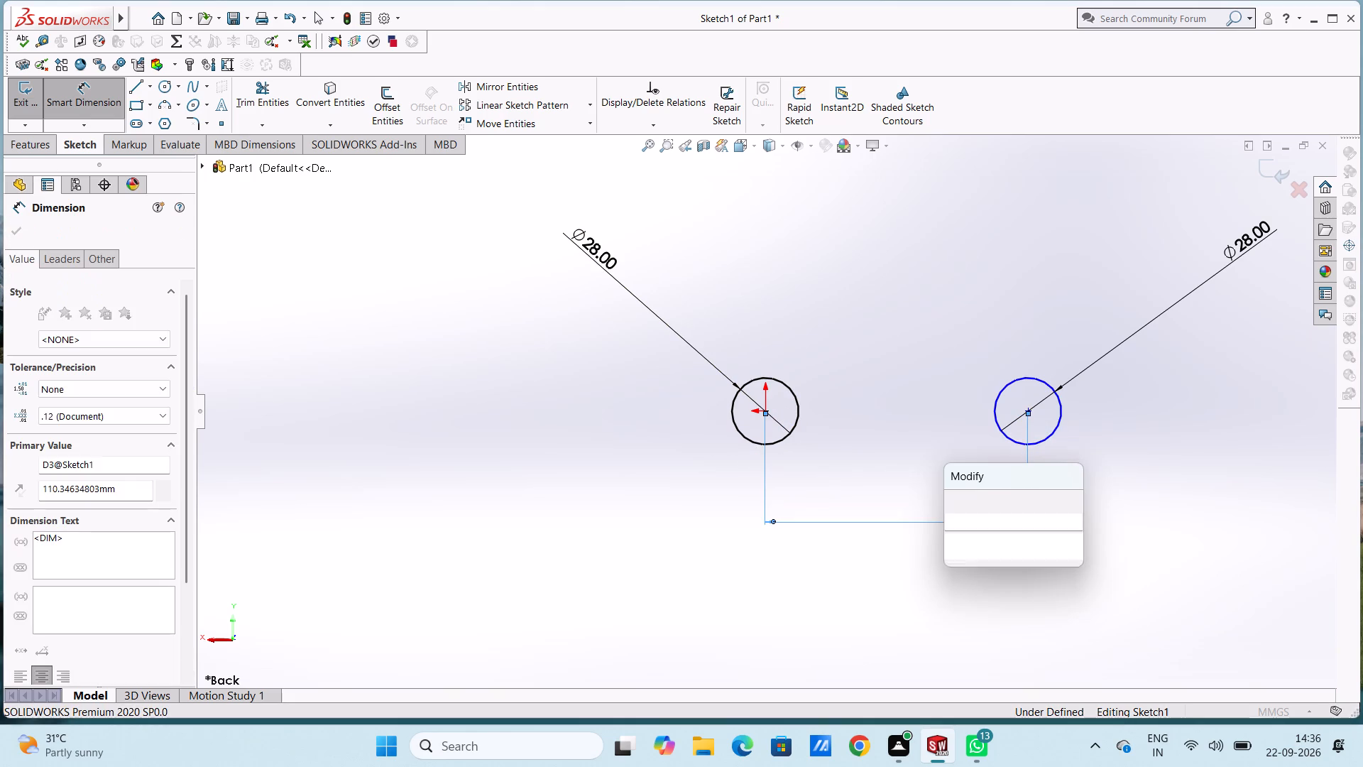
{"action": "type", "text": "85"}
{"action": "key", "text": "Return"}
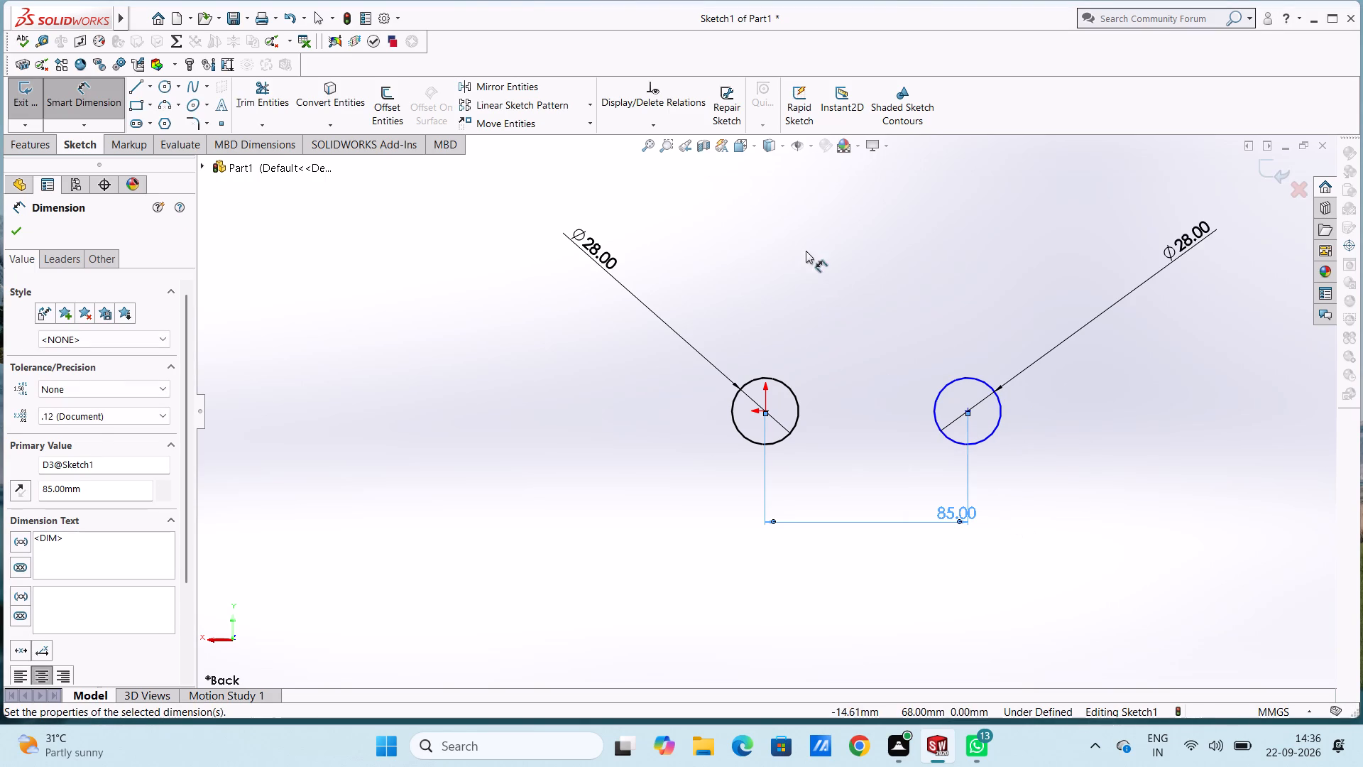
{"action": "left_click", "coordinate": [904, 309]}
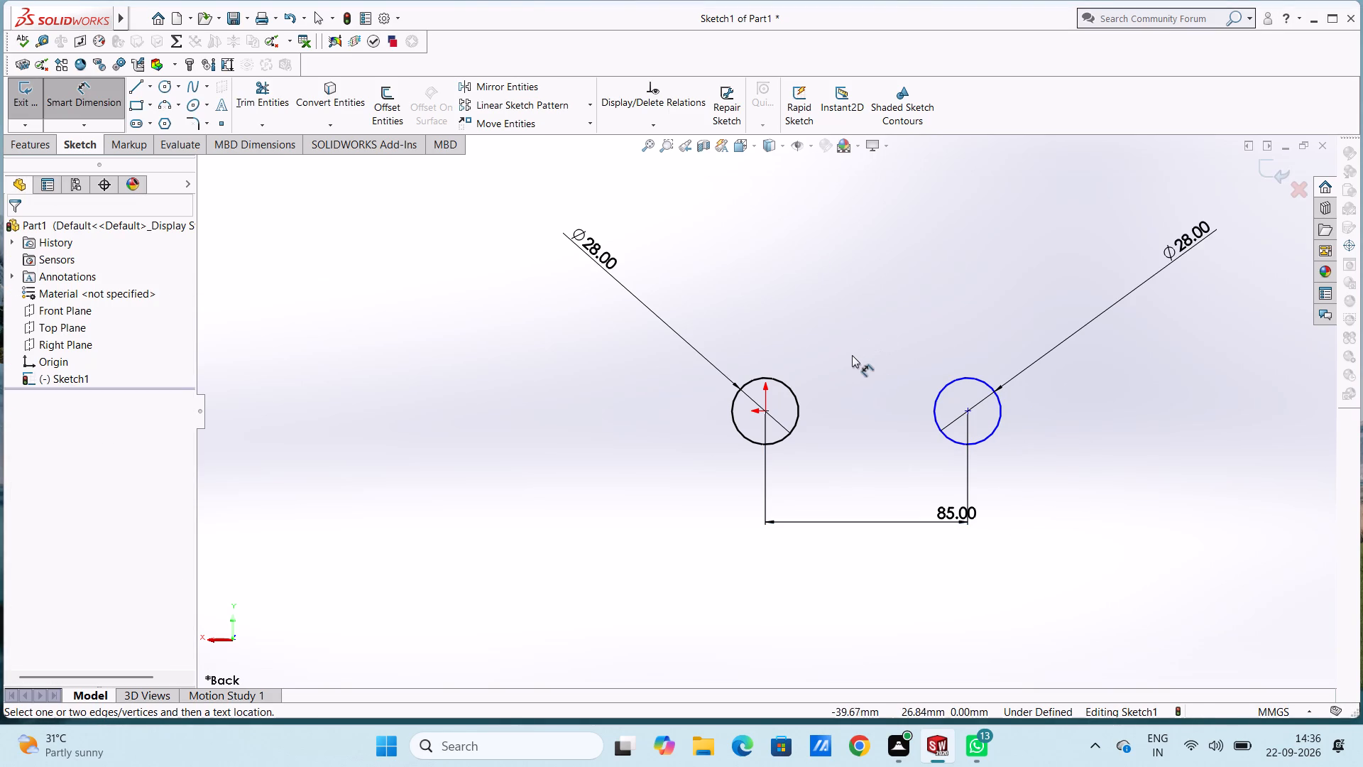
{"action": "key", "text": "Escape"}
{"action": "key", "text": "Escape"}
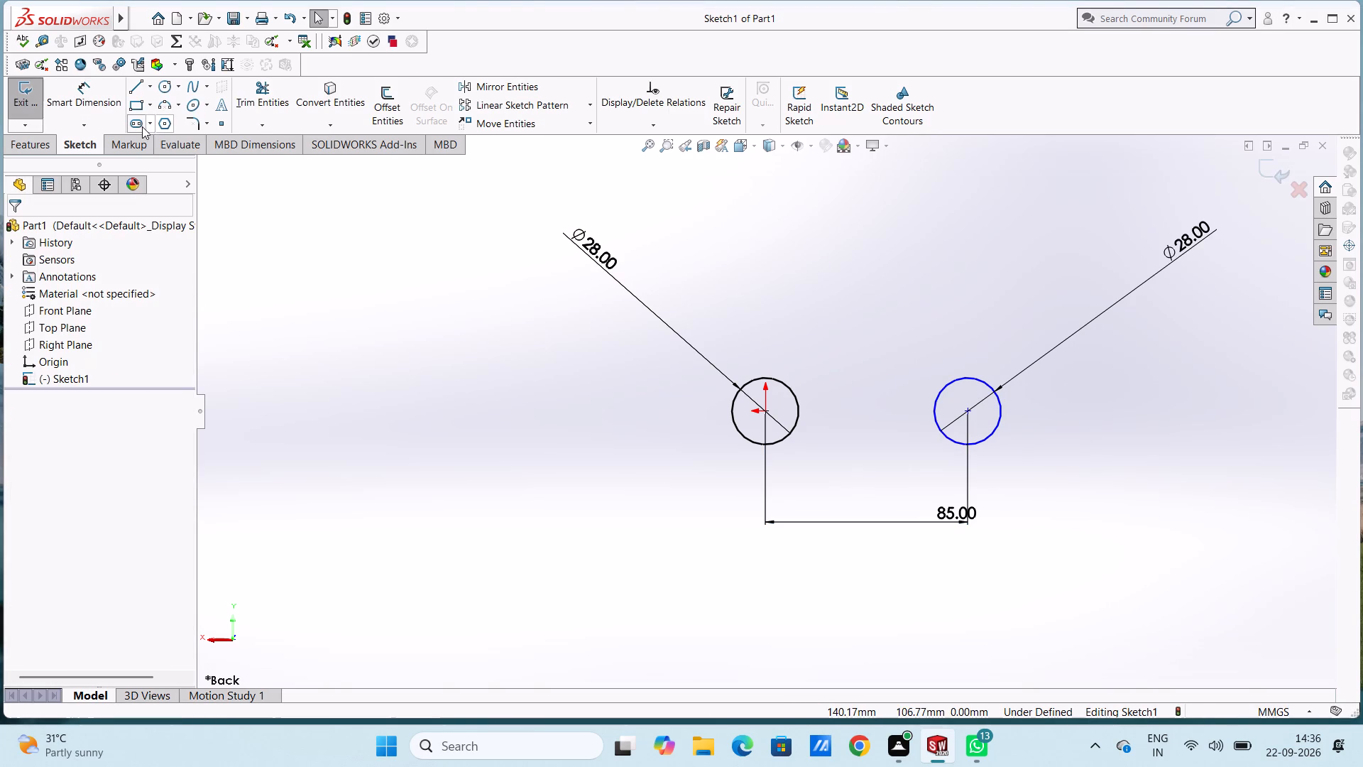
Draw a horizontal line joining the top points of the two circles, tangent to the second circle.
{"action": "left_click", "coordinate": [146, 93]}
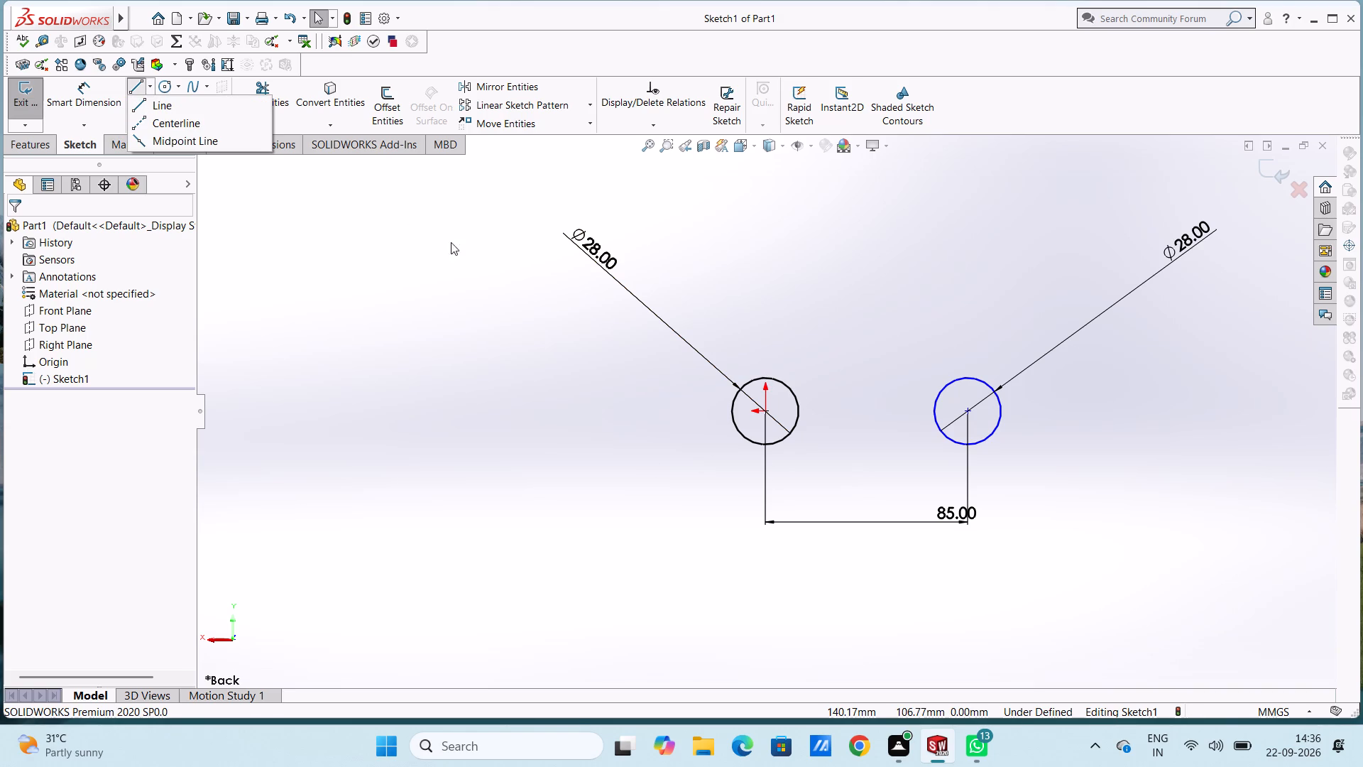
{"action": "left_click", "coordinate": [191, 106]}
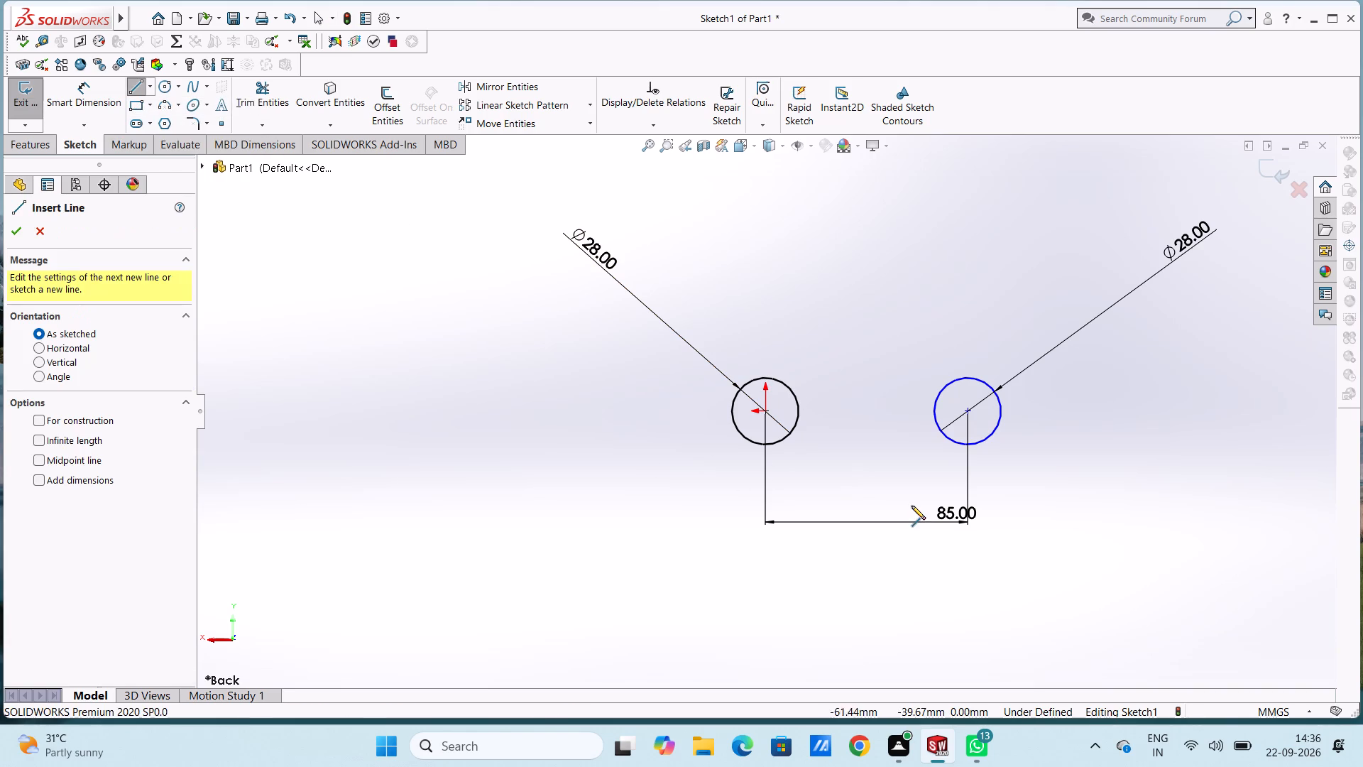
{"action": "left_click", "coordinate": [766, 376]}
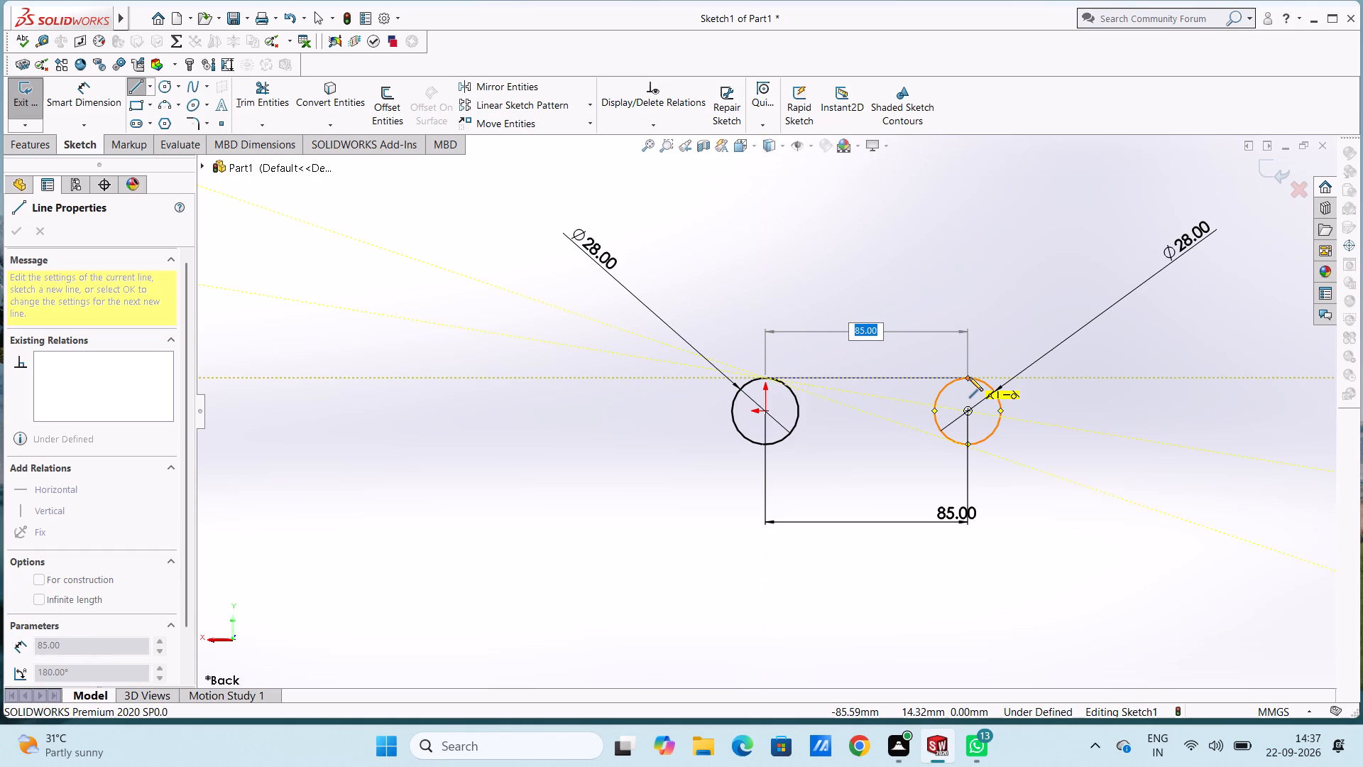
{"action": "left_click", "coordinate": [969, 377]}
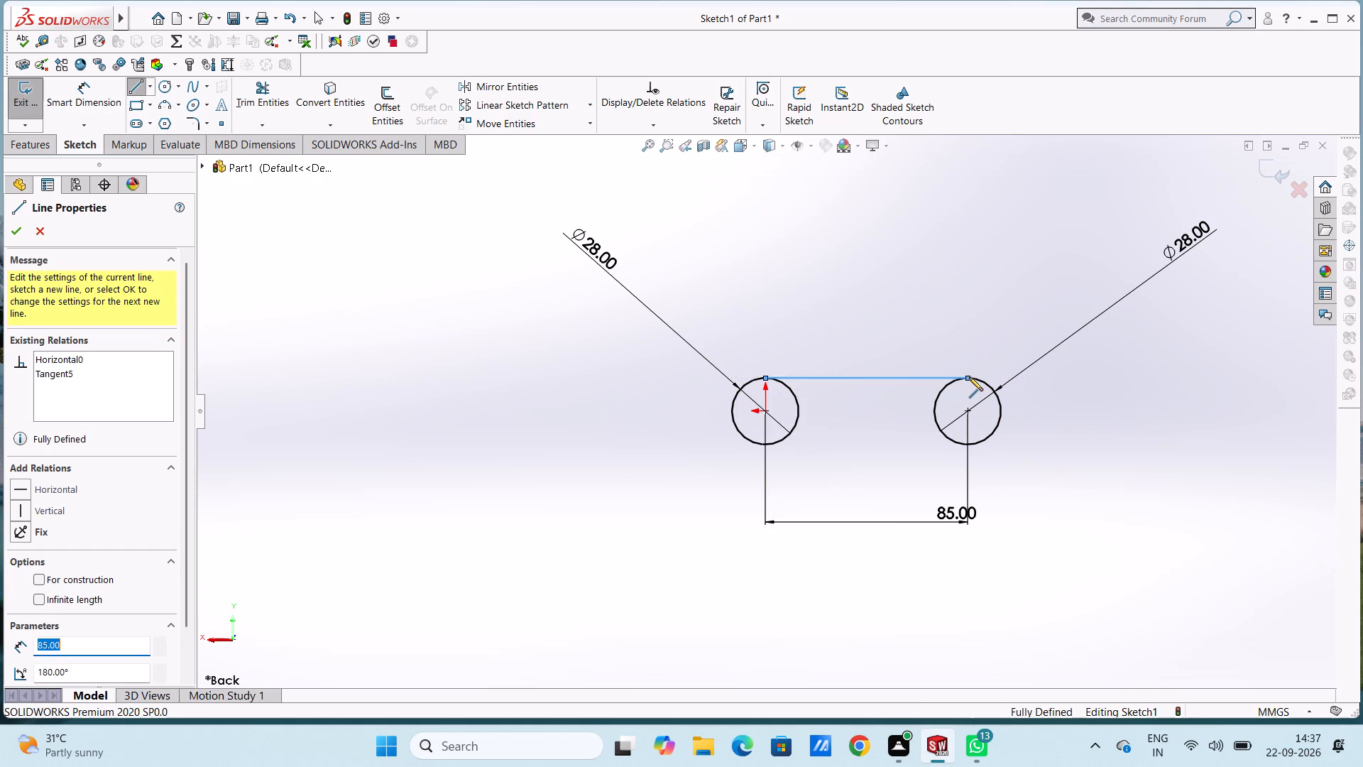
{"action": "key", "text": "Escape"}
{"action": "key", "text": "Escape"}
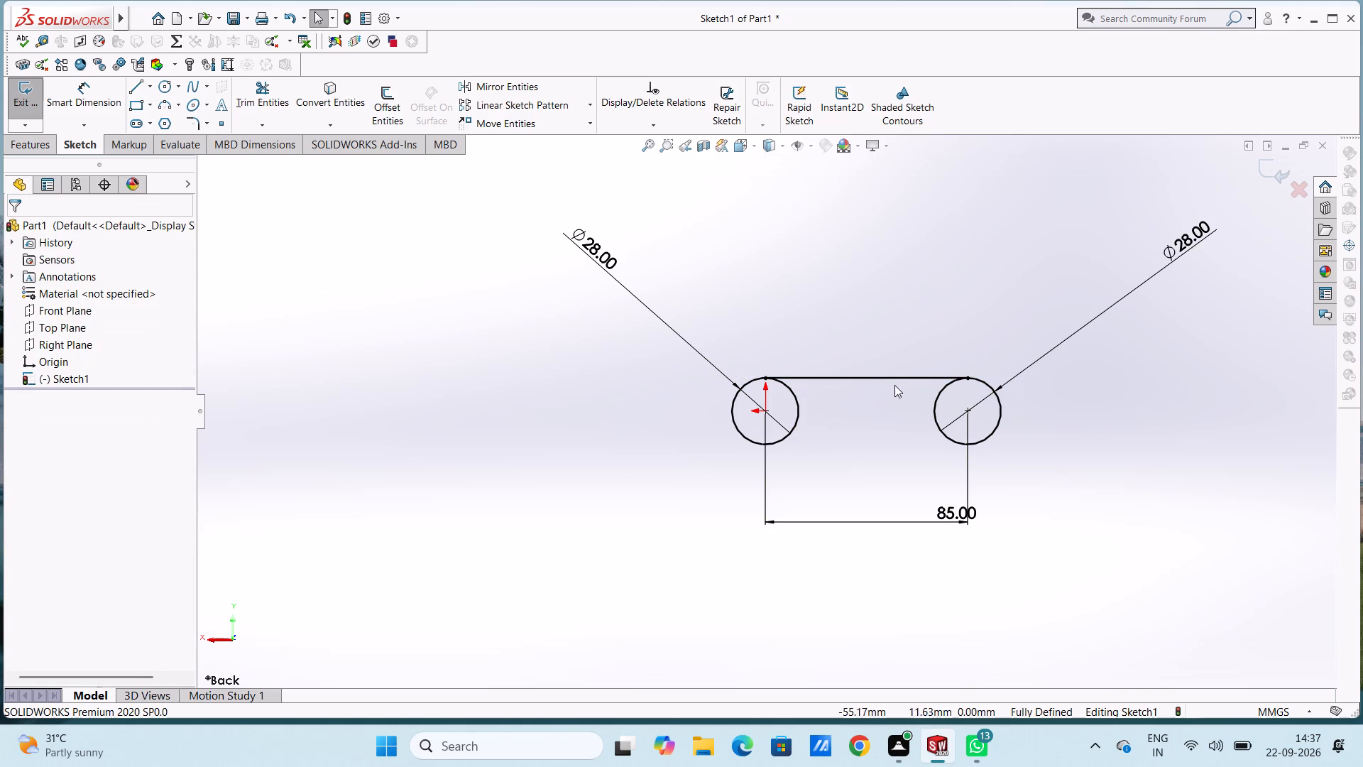
{"action": "key", "text": "Escape"}
Draw a line joining the bottom points of the two circles.
{"action": "left_click", "coordinate": [142, 84]}
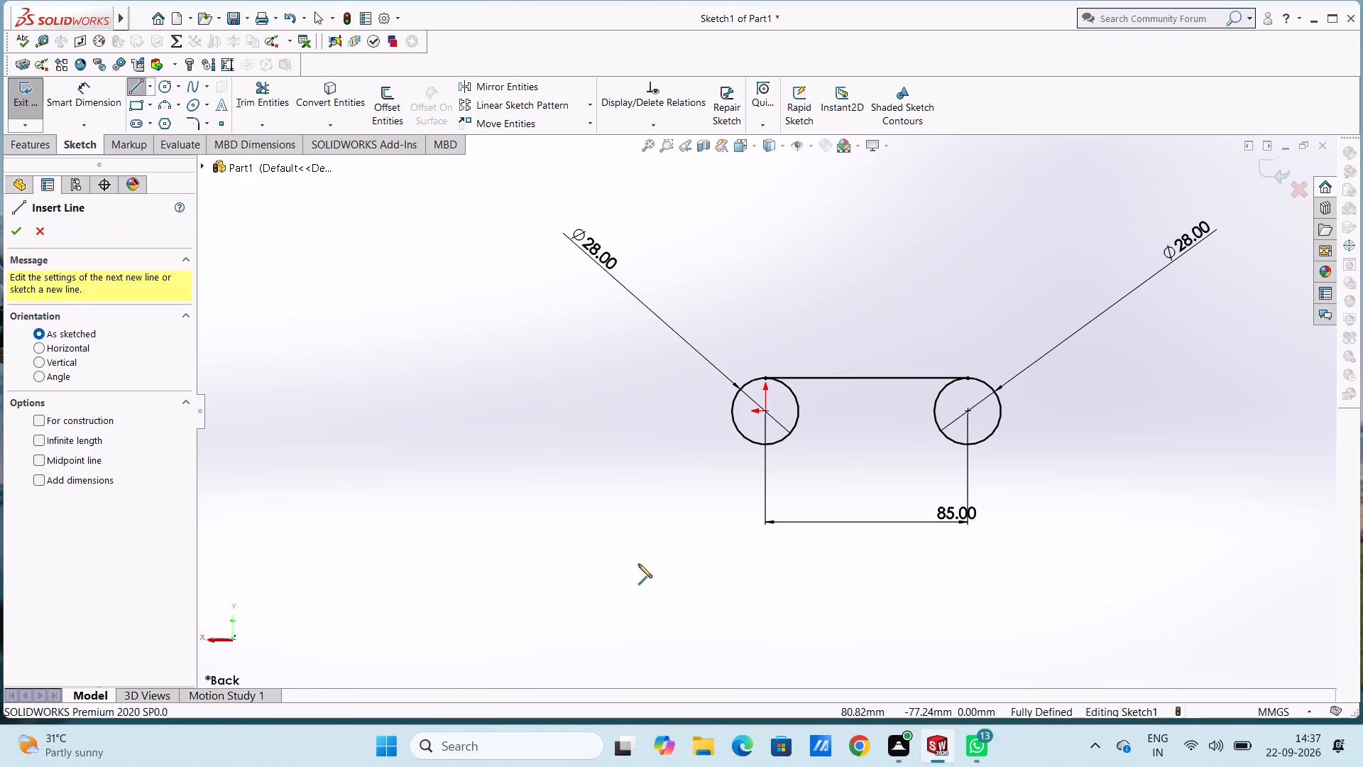
{"action": "left_click", "coordinate": [767, 445]}
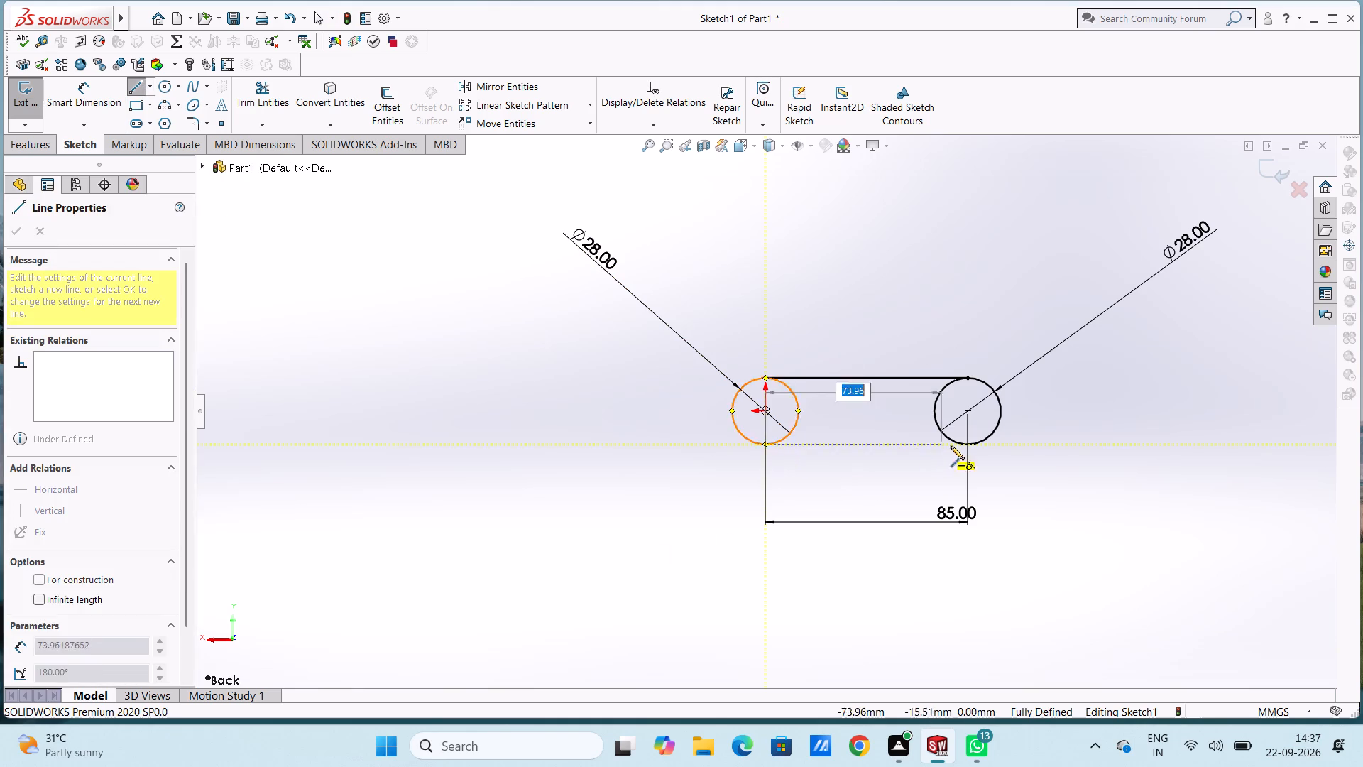
{"action": "left_click", "coordinate": [970, 444]}
{"action": "key", "text": "Escape"}
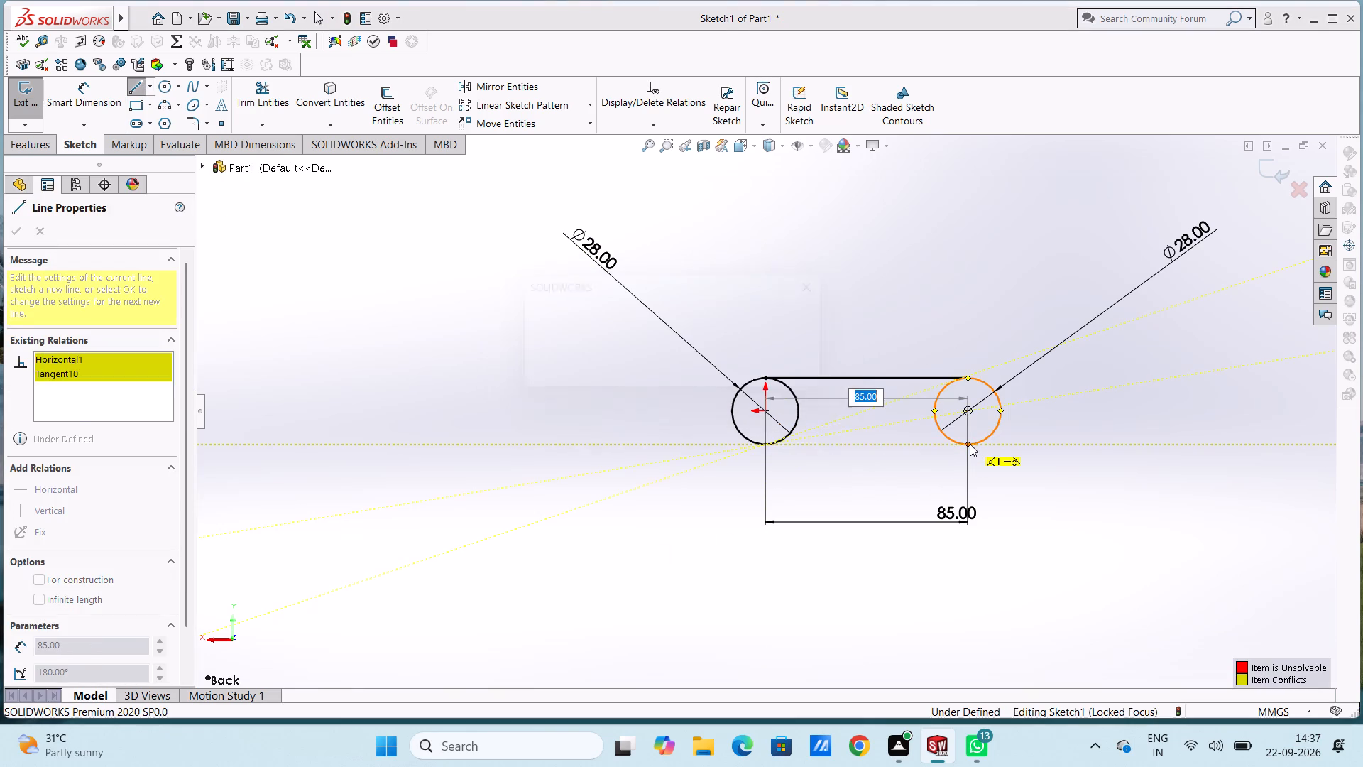
{"action": "key", "text": "Escape"}
{"action": "key", "text": "Escape"}
{"action": "key", "text": "Escape"}
{"action": "key", "text": "Escape"}
{"action": "key", "text": "Escape"}
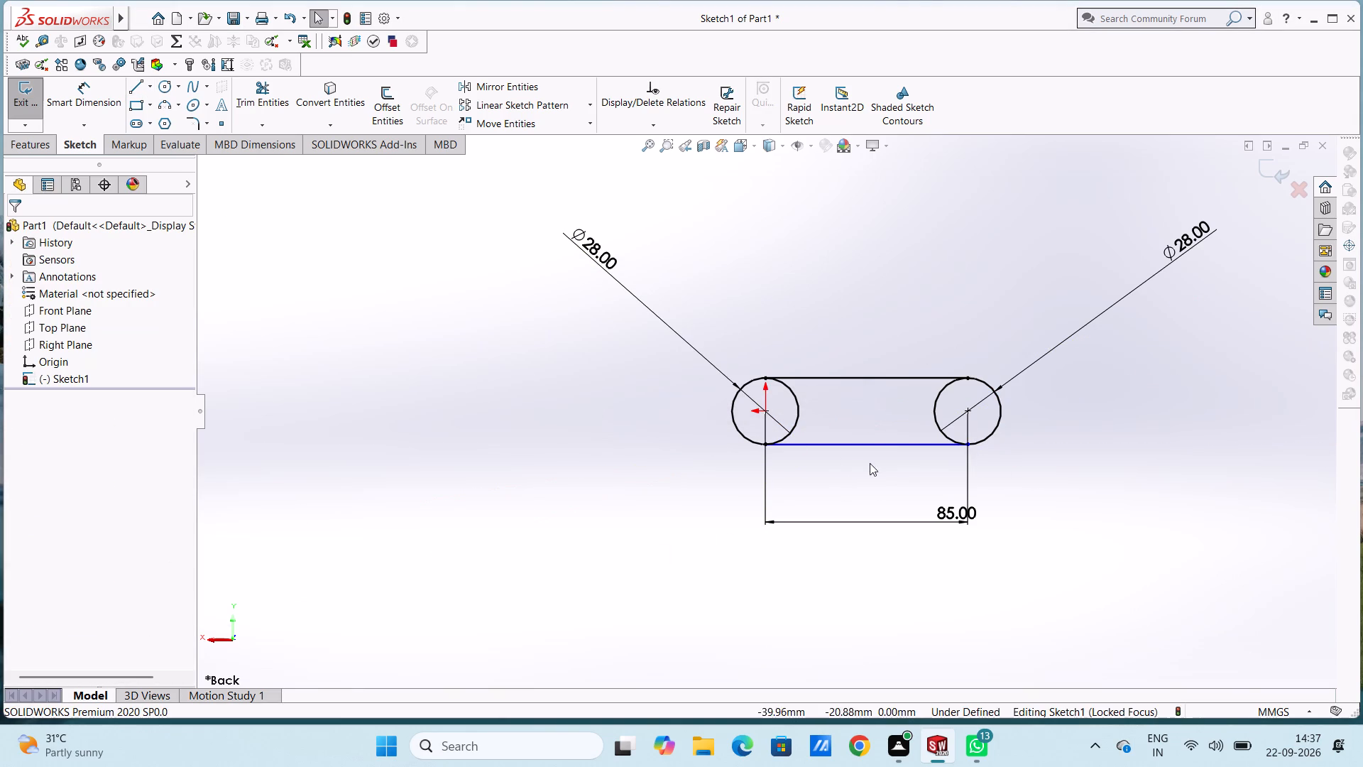
Add a tangent relation between the bottom line and the second circle.
{"action": "left_click", "coordinate": [895, 445]}
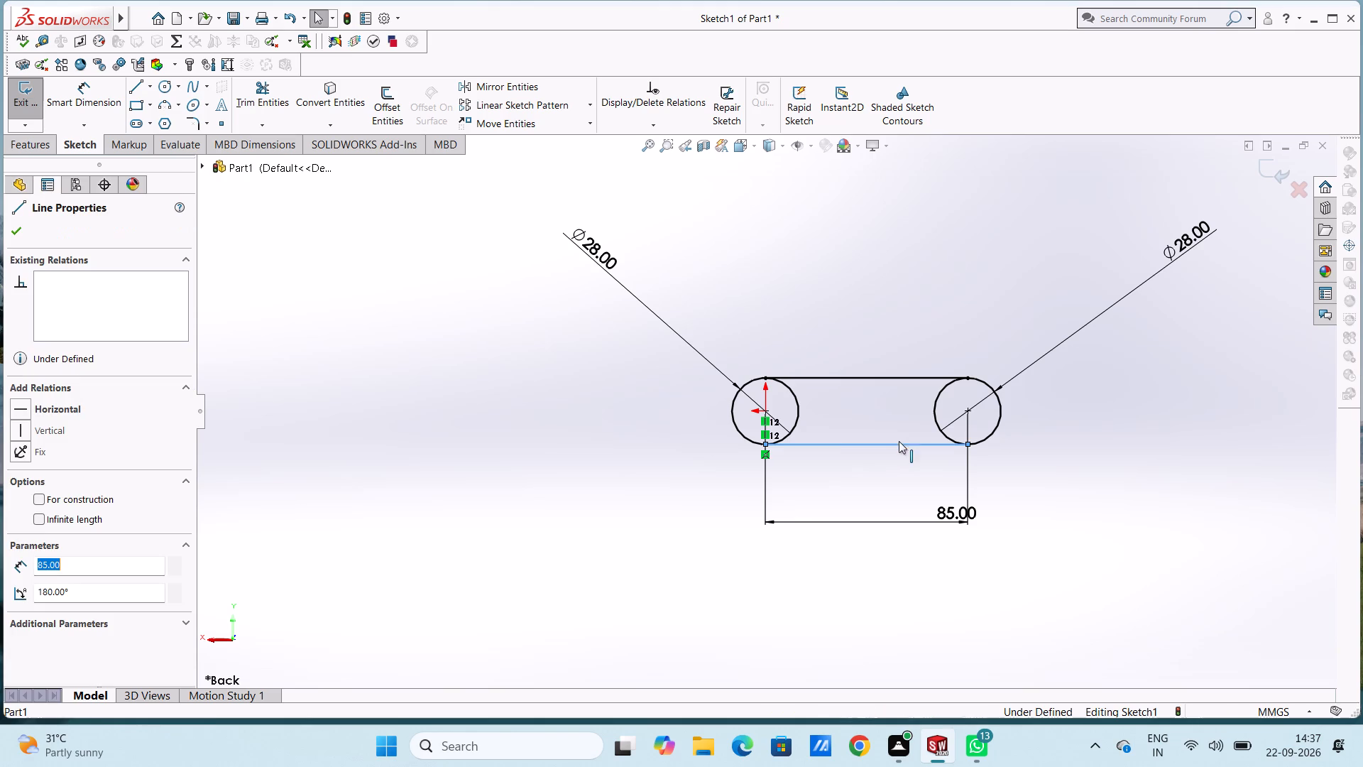
{"action": "left_click", "coordinate": [936, 429], "text": "ctrl"}
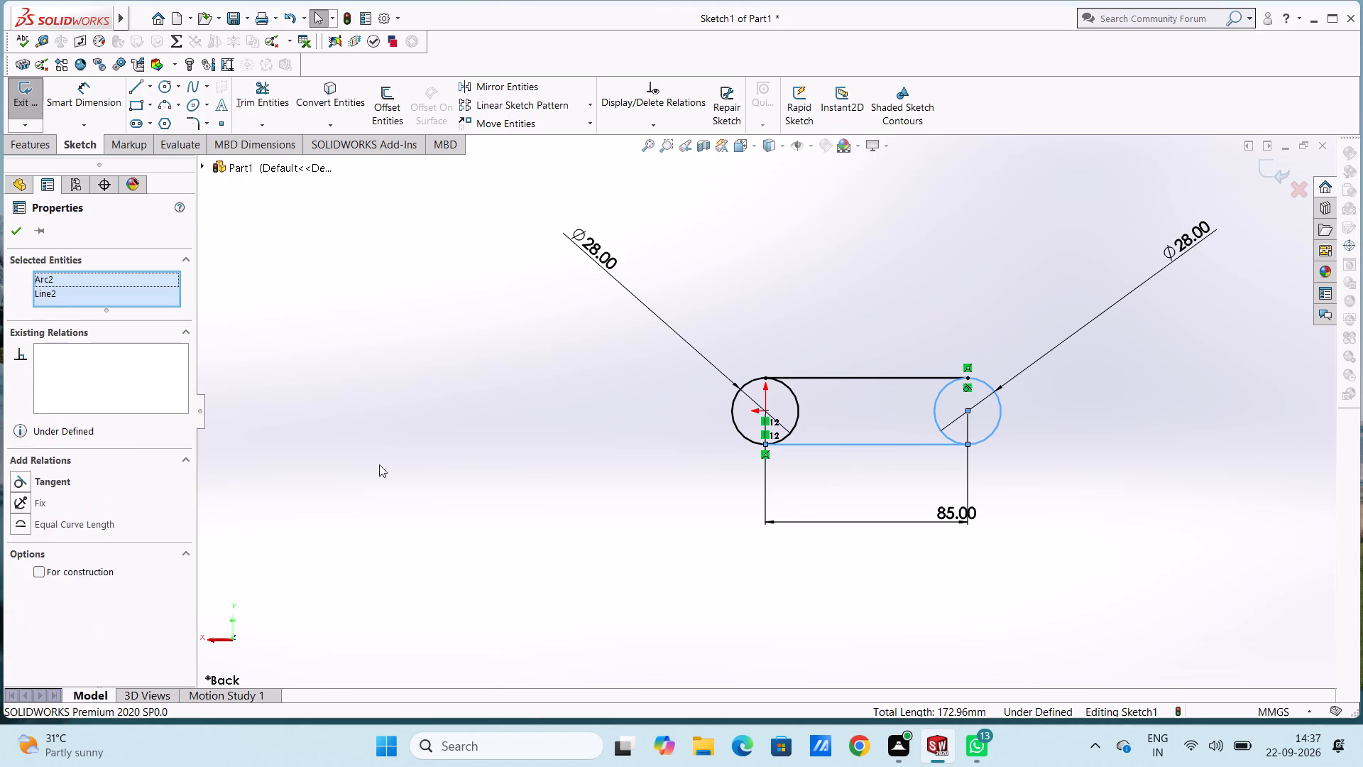
{"action": "left_click", "coordinate": [31, 483]}
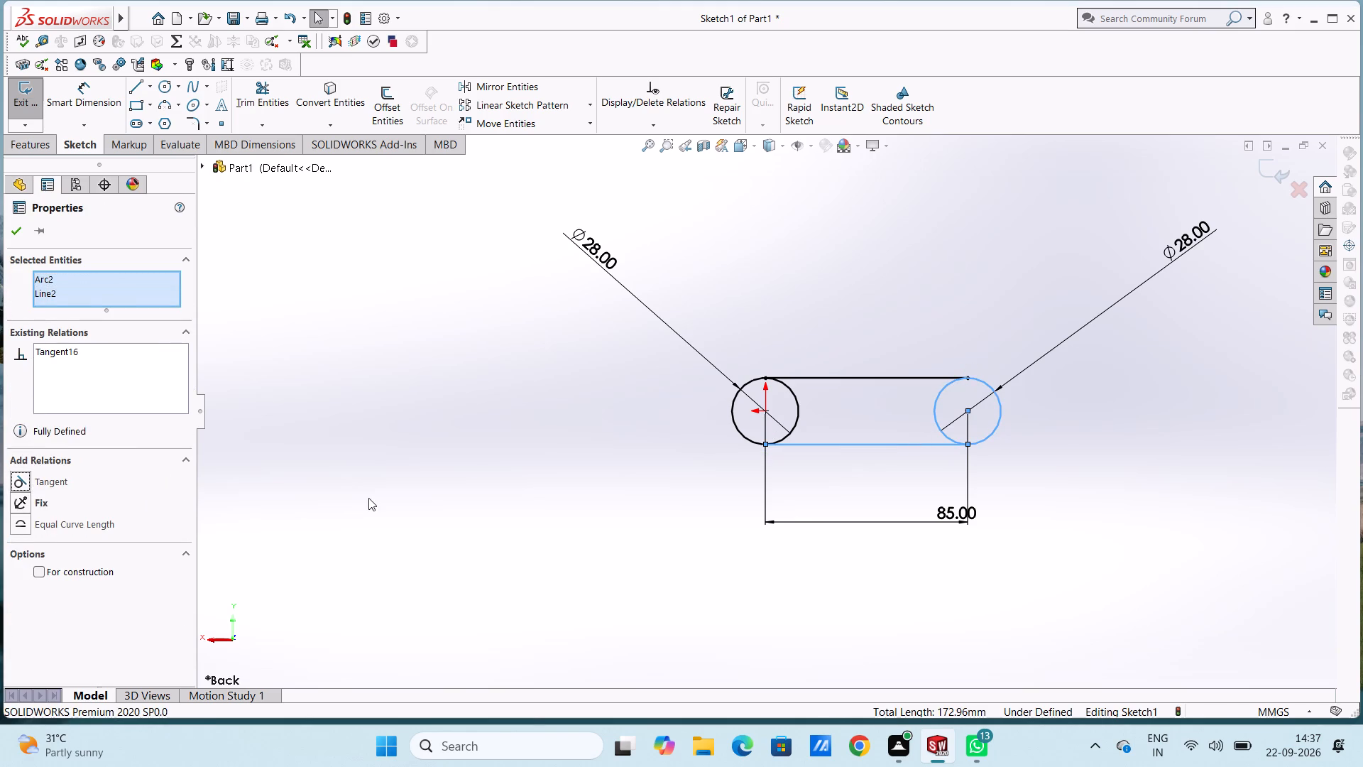
{"action": "left_click", "coordinate": [368, 498]}
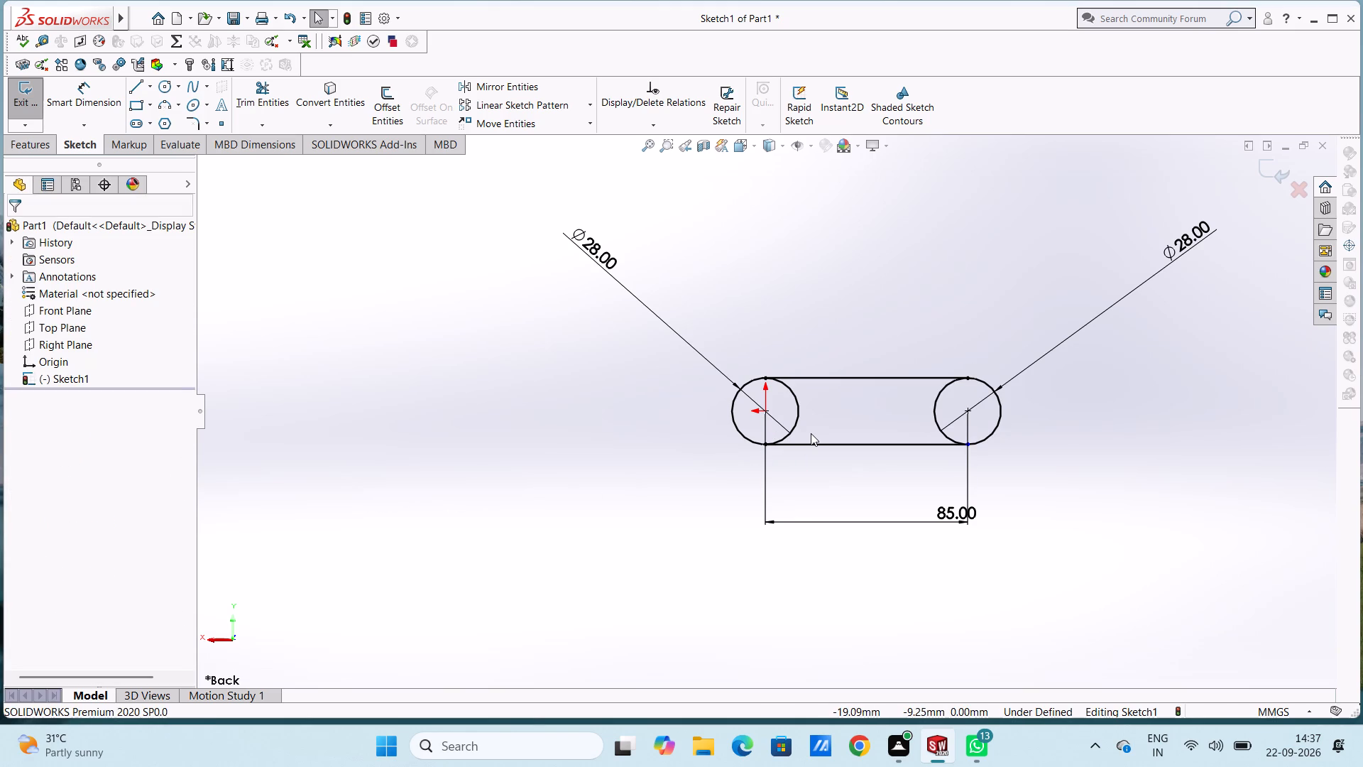
Extrude the region between the lines and both circles as a Blind boss 66 mm deep from the sketch plane.
{"action": "scroll", "coordinate": [811, 433], "scroll_direction": "up", "scroll_amount": 2}
{"action": "middle_click_drag", "start_coordinate": [865, 339], "coordinate": [858, 495]}
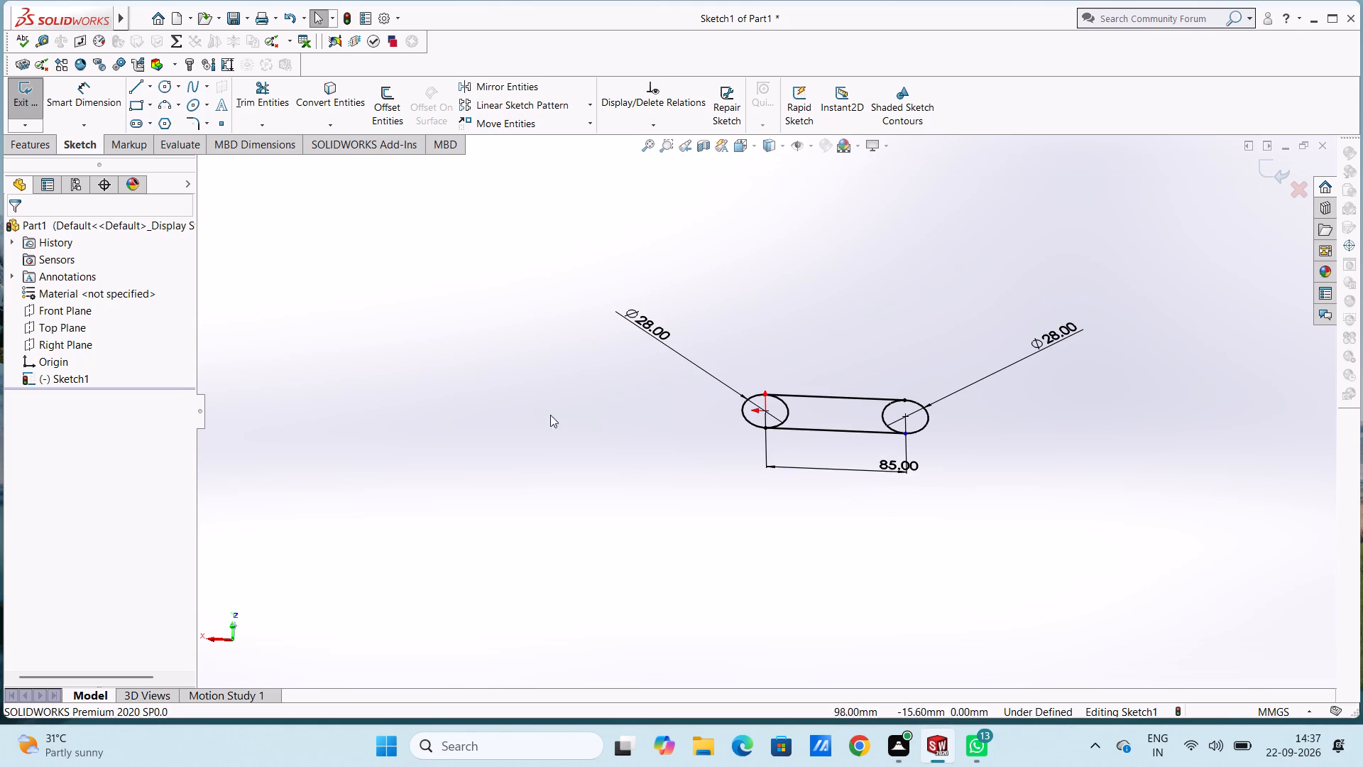
{"action": "left_click", "coordinate": [39, 147]}
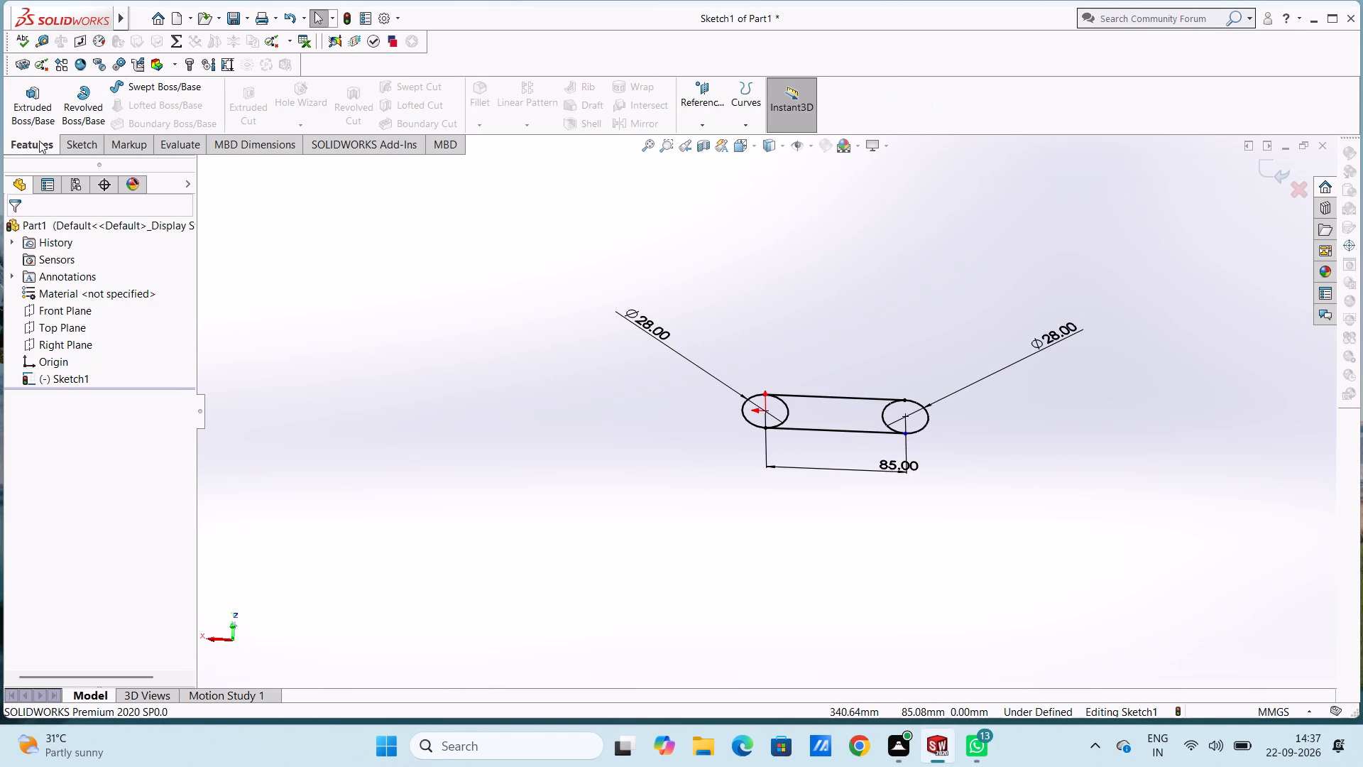
{"action": "left_click", "coordinate": [32, 111]}
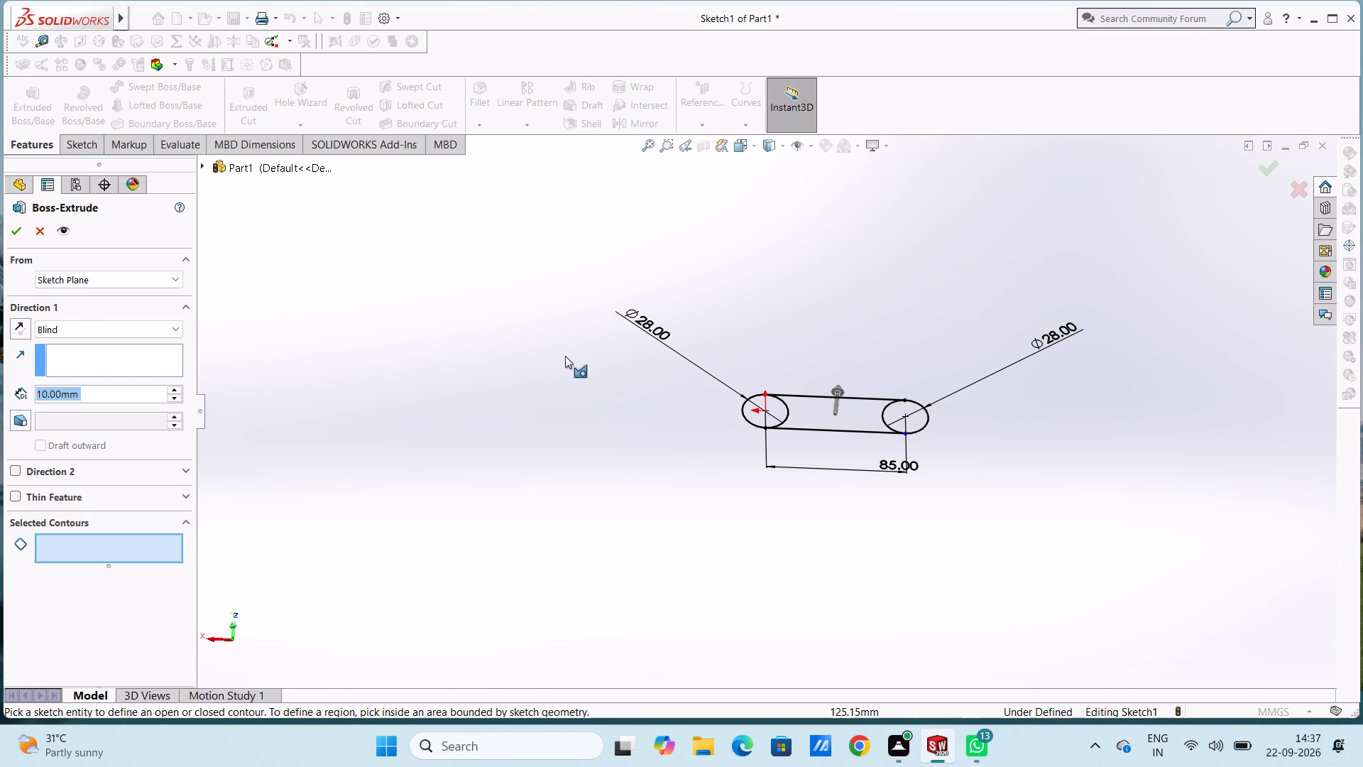
{"action": "left_click", "coordinate": [802, 412]}
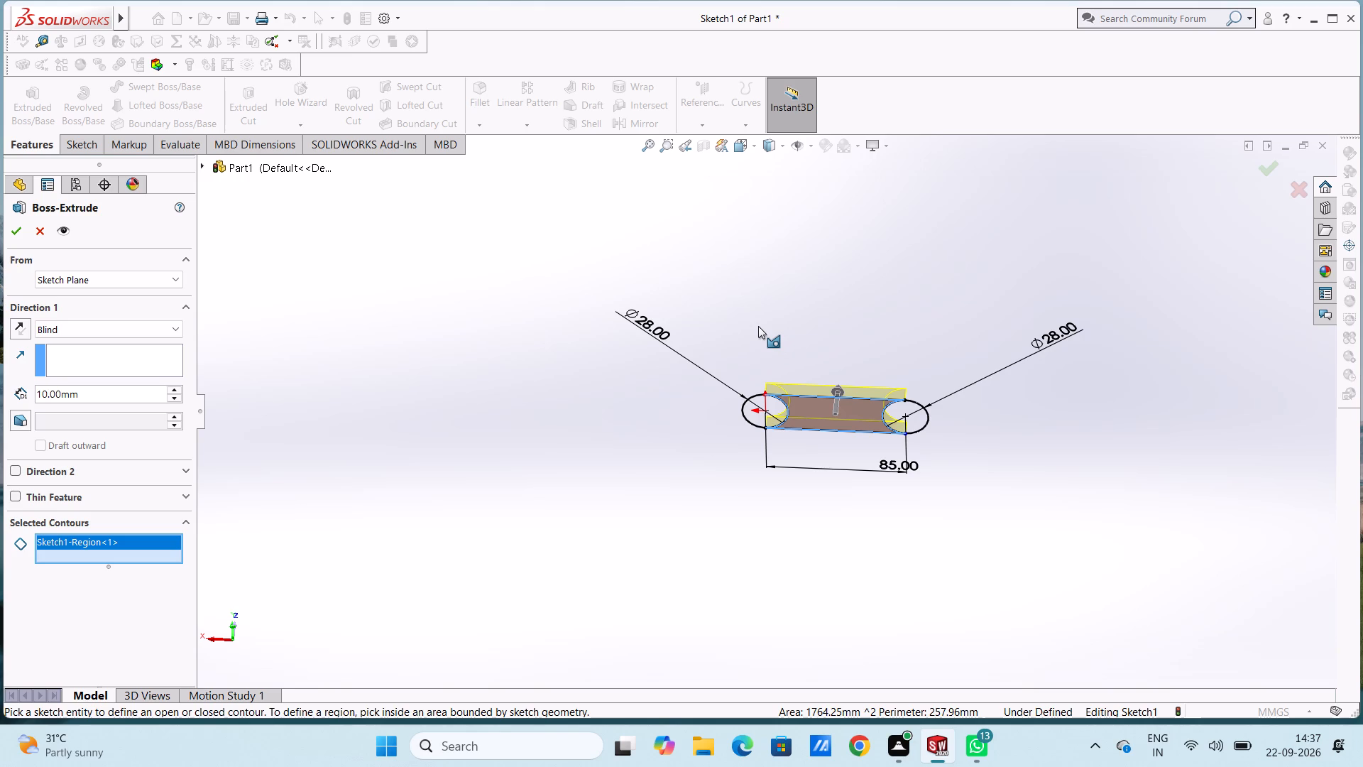
{"action": "left_click", "coordinate": [743, 401]}
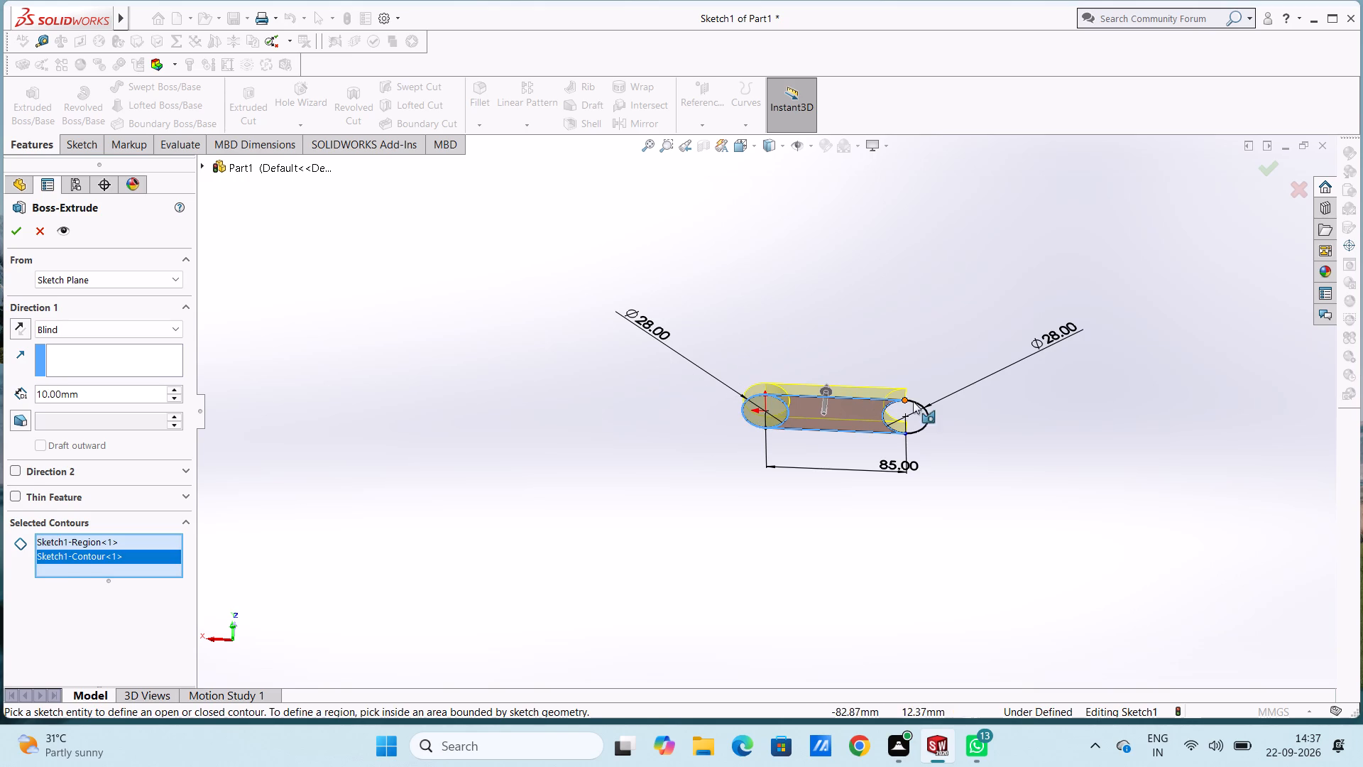
{"action": "left_click", "coordinate": [924, 413]}
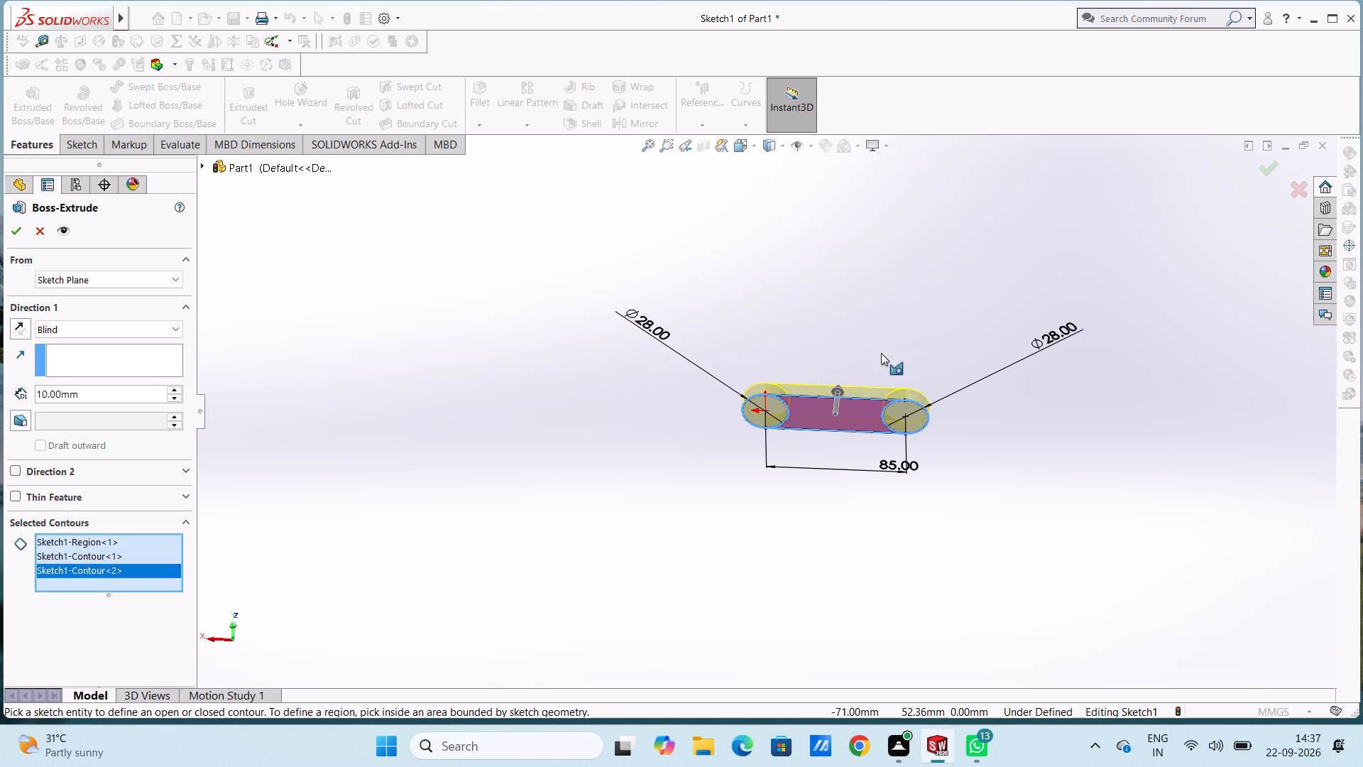
{"action": "middle_click_drag", "start_coordinate": [879, 349], "coordinate": [872, 481]}
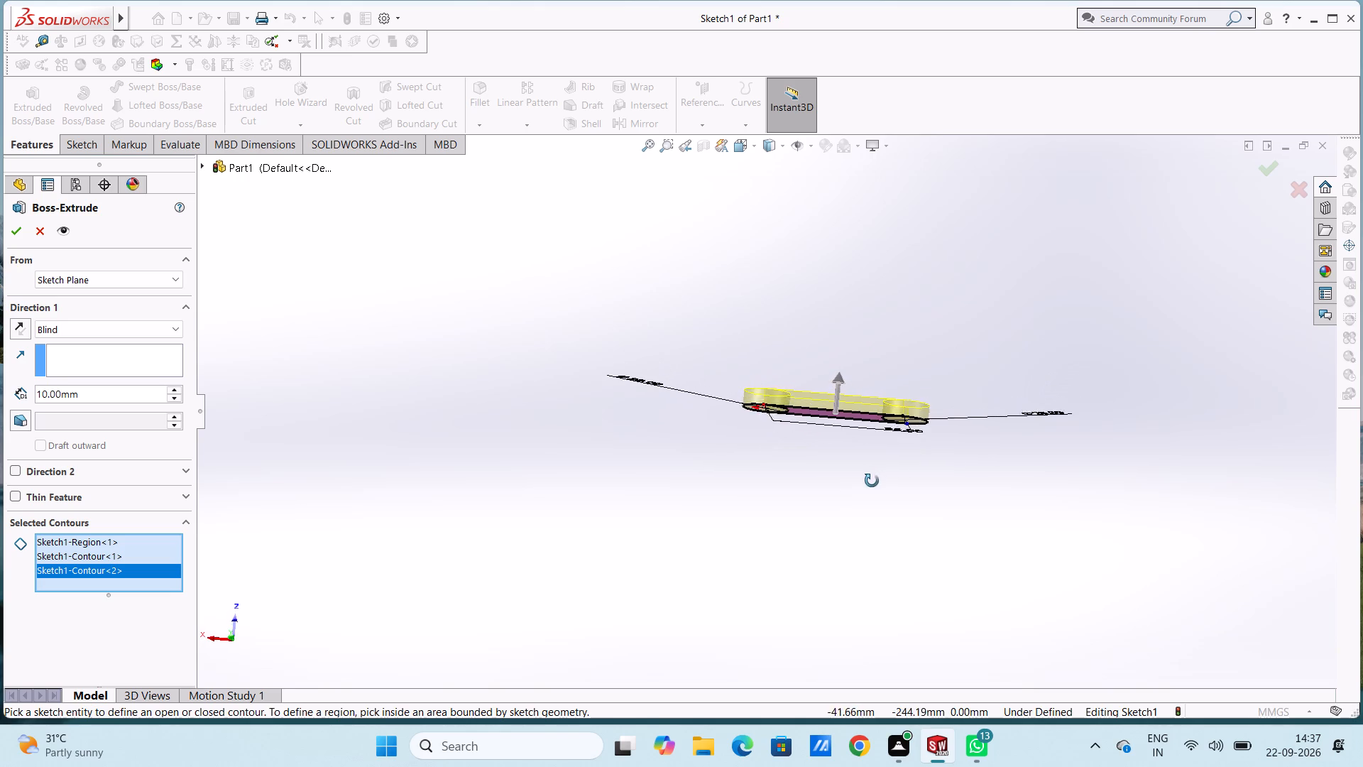
{"action": "middle_click_drag", "start_coordinate": [872, 481], "coordinate": [876, 499]}
{"action": "scroll", "coordinate": [876, 499], "scroll_direction": "up", "scroll_amount": 1}
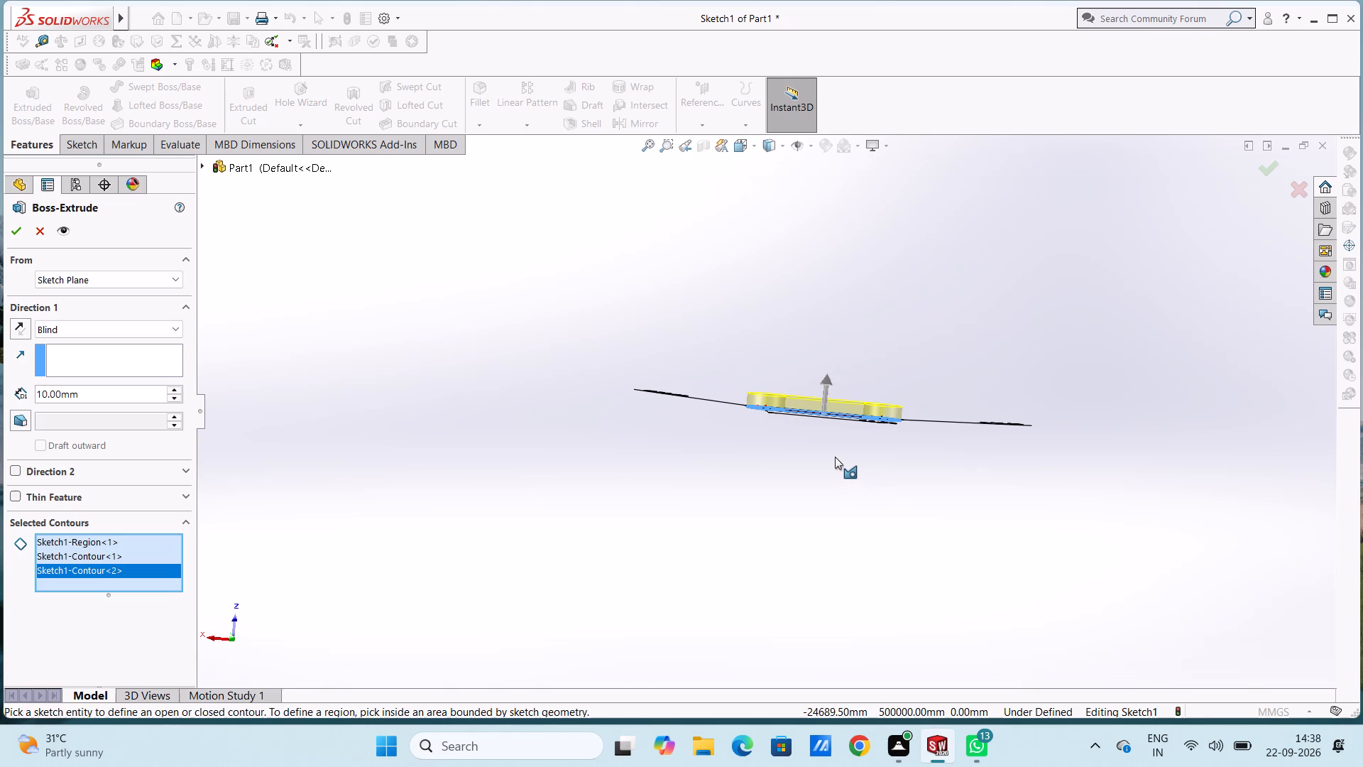
{"action": "scroll", "coordinate": [835, 457], "scroll_direction": "up", "scroll_amount": 1}
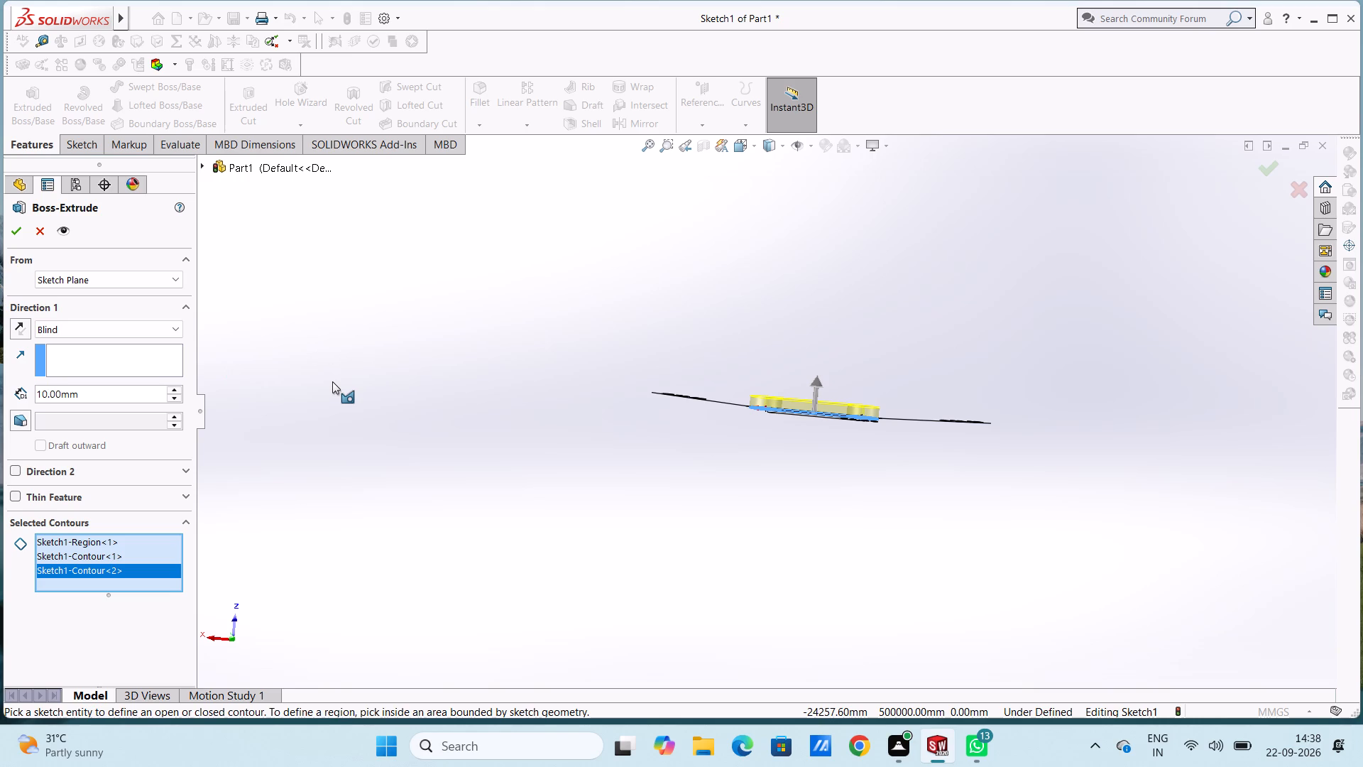
{"action": "double_click", "coordinate": [124, 393]}
{"action": "type", "text": "66"}
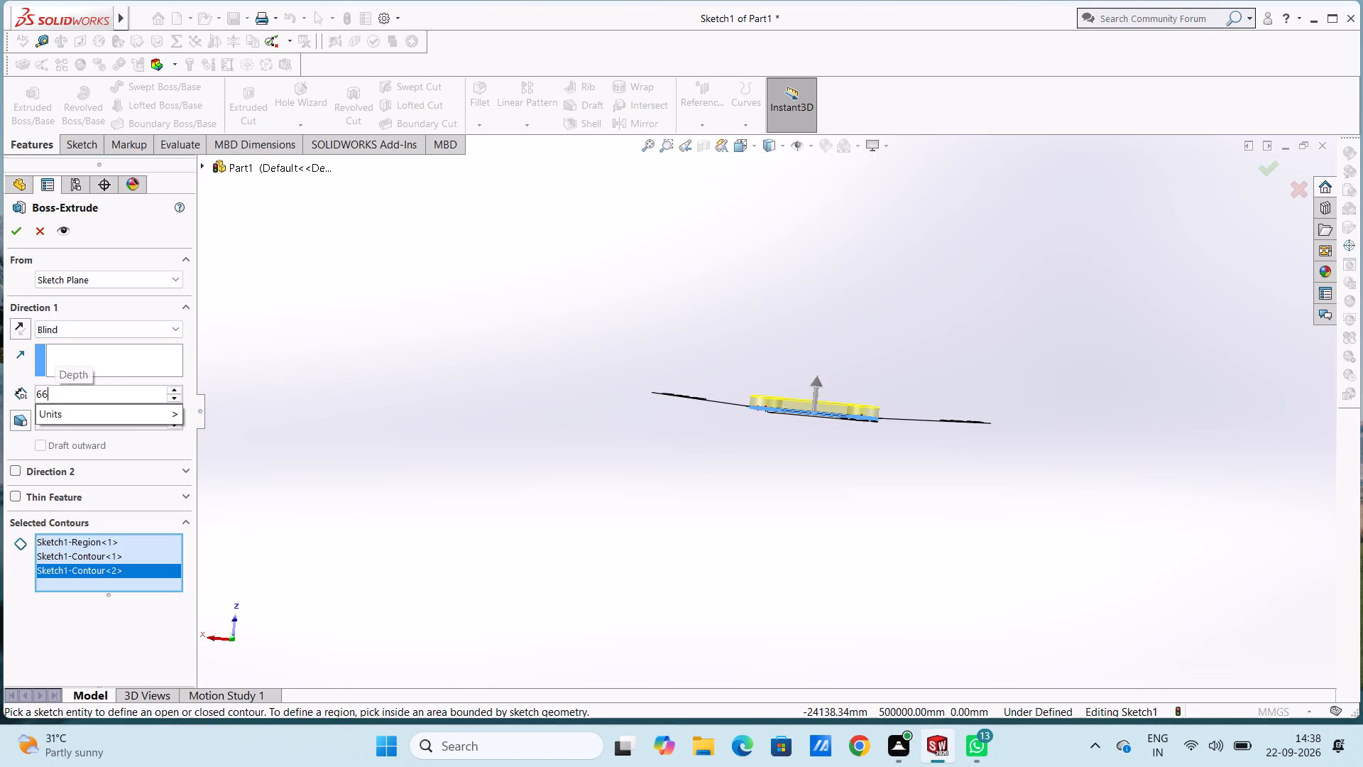
{"action": "key", "text": "Return"}
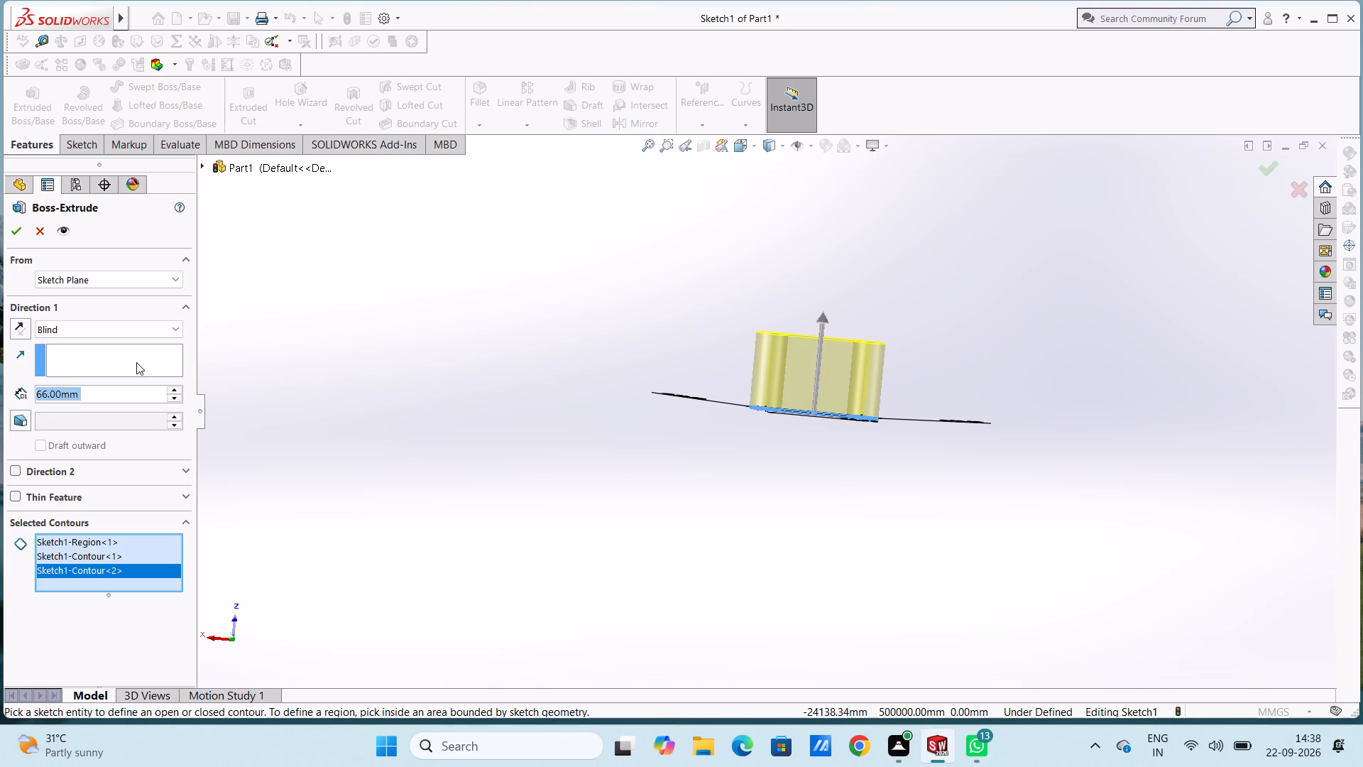
{"action": "left_click", "coordinate": [21, 238]}
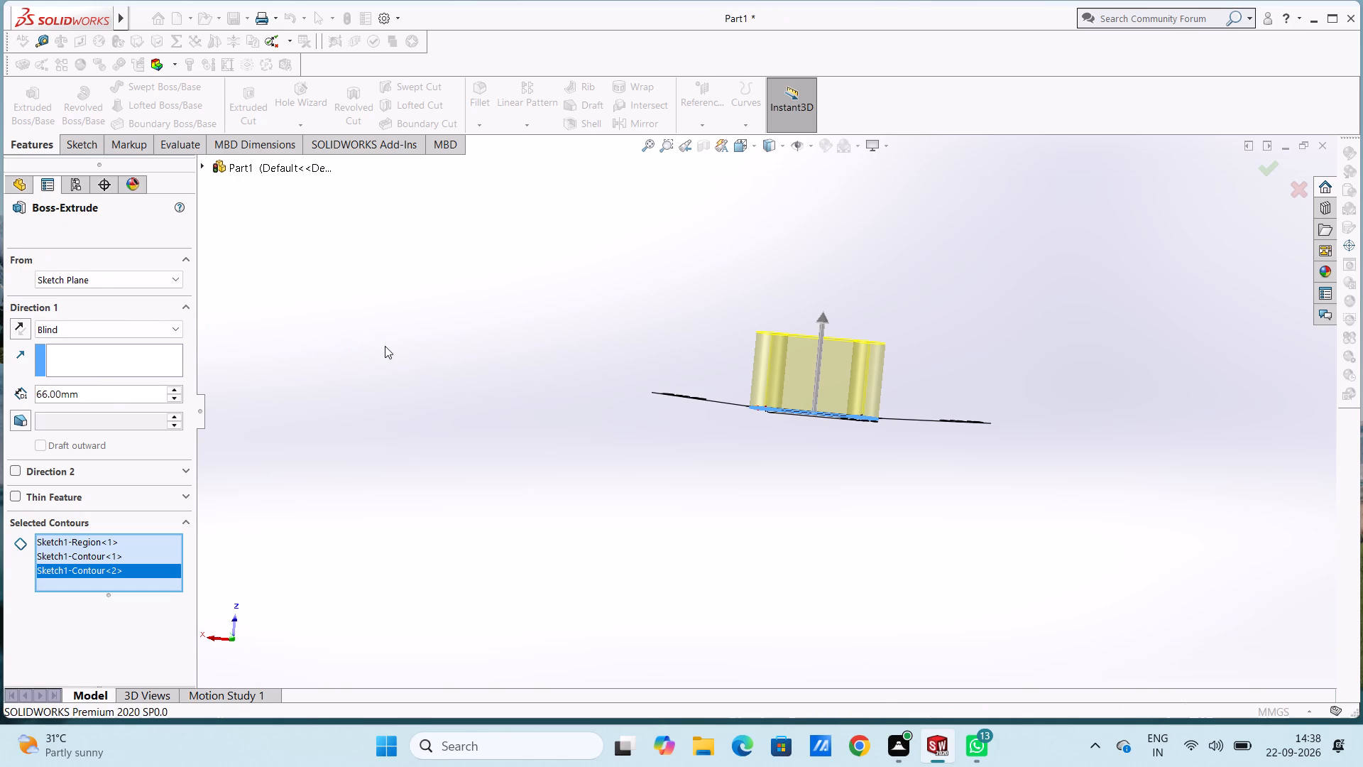
{"action": "left_click", "coordinate": [385, 346]}
Inspect the extruded slot-shaped body from several angles, including its sides and flat end face.
{"action": "middle_click_drag", "start_coordinate": [550, 311], "coordinate": [550, 323]}
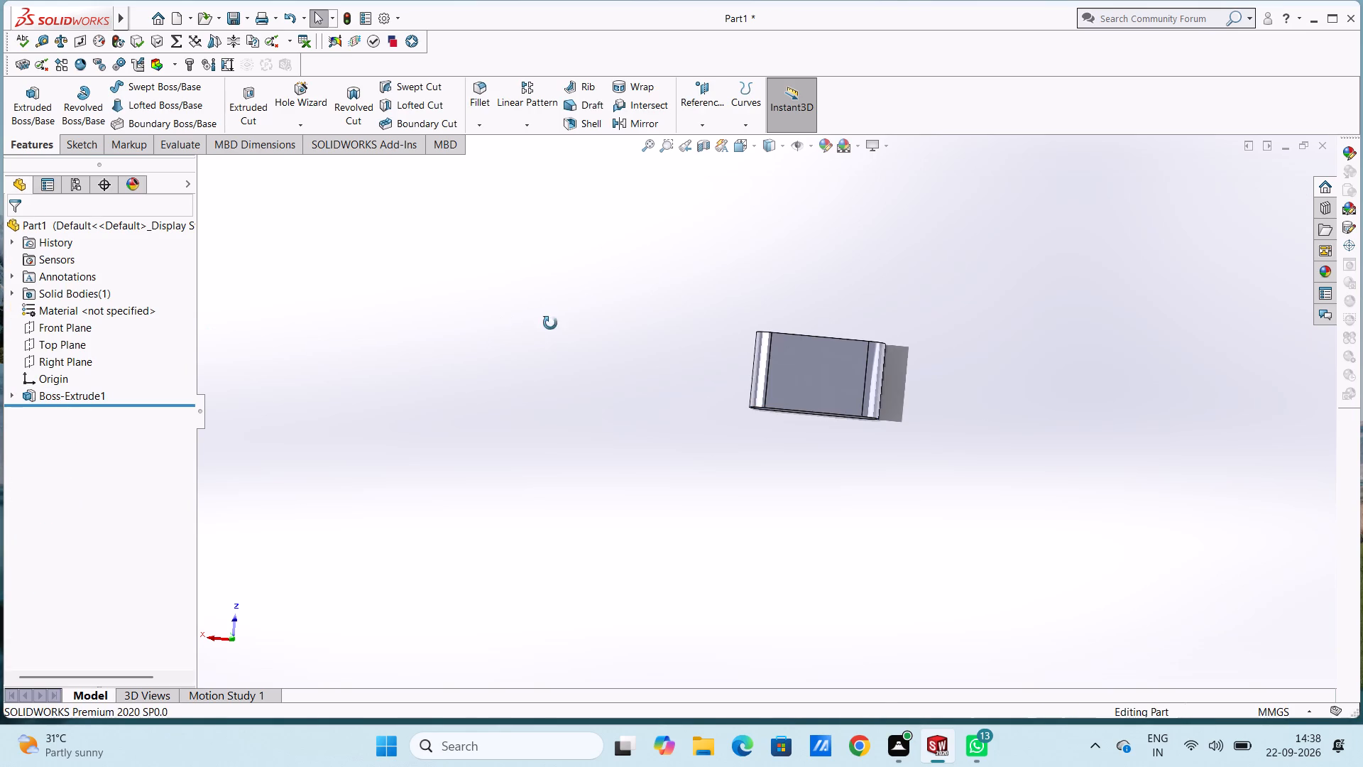
{"action": "middle_click_drag", "start_coordinate": [550, 323], "coordinate": [577, 361]}
{"action": "scroll", "coordinate": [843, 402], "scroll_direction": "down", "scroll_amount": 2}
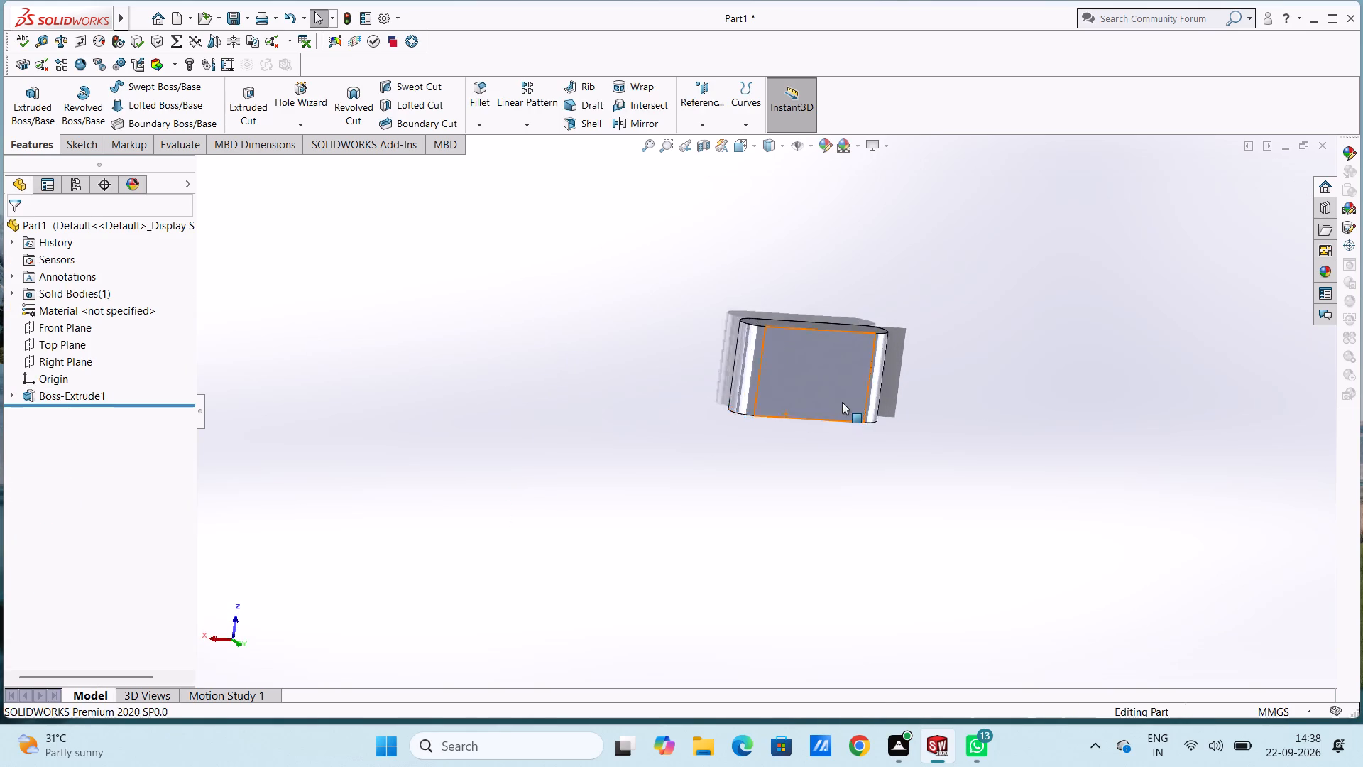
{"action": "scroll", "coordinate": [842, 402], "scroll_direction": "down", "scroll_amount": 2}
{"action": "scroll", "coordinate": [823, 303], "scroll_direction": "down", "scroll_amount": 2}
{"action": "middle_click_drag", "start_coordinate": [815, 296], "coordinate": [769, 259]}
{"action": "scroll", "coordinate": [768, 255], "scroll_direction": "up", "scroll_amount": 2}
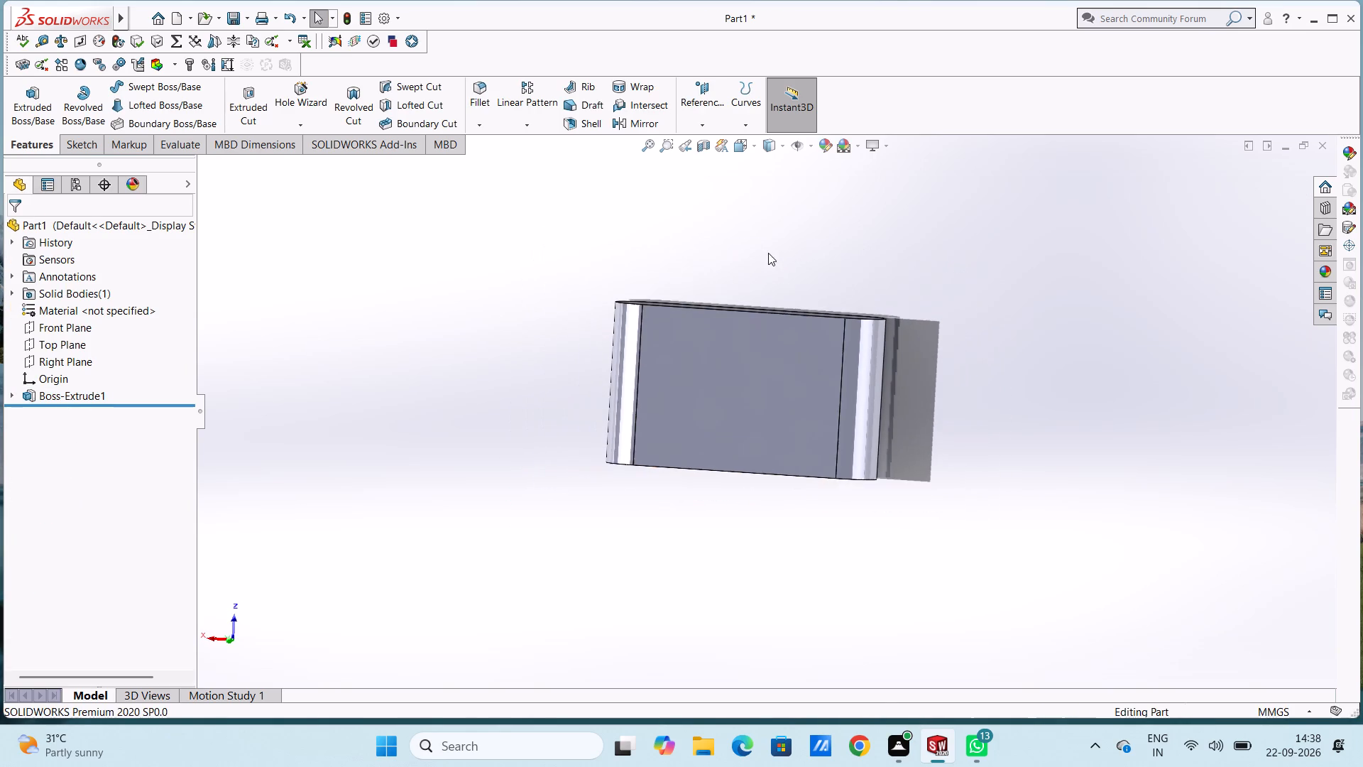
{"action": "middle_click_drag", "start_coordinate": [726, 503], "coordinate": [728, 484]}
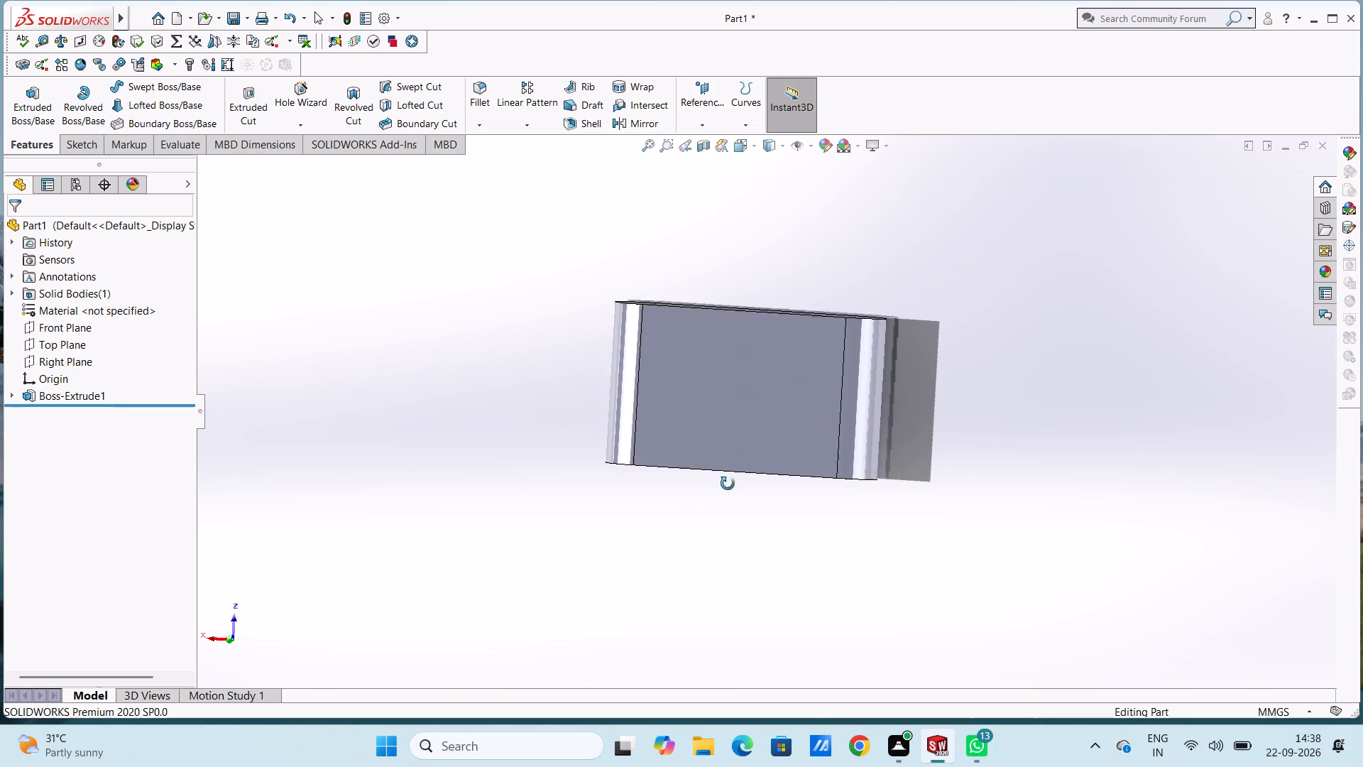
{"action": "middle_click_drag", "start_coordinate": [728, 484], "coordinate": [747, 325]}
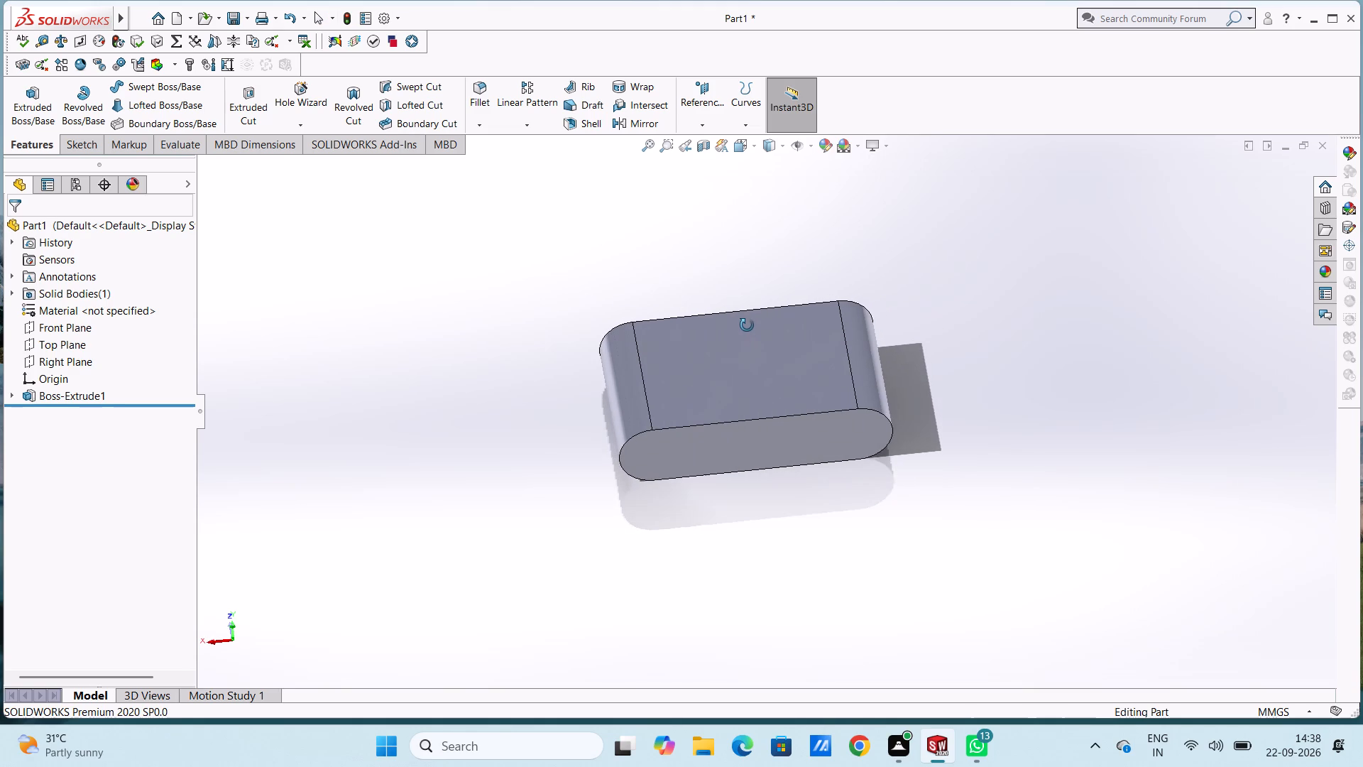
{"action": "middle_click_drag", "start_coordinate": [747, 325], "coordinate": [745, 246]}
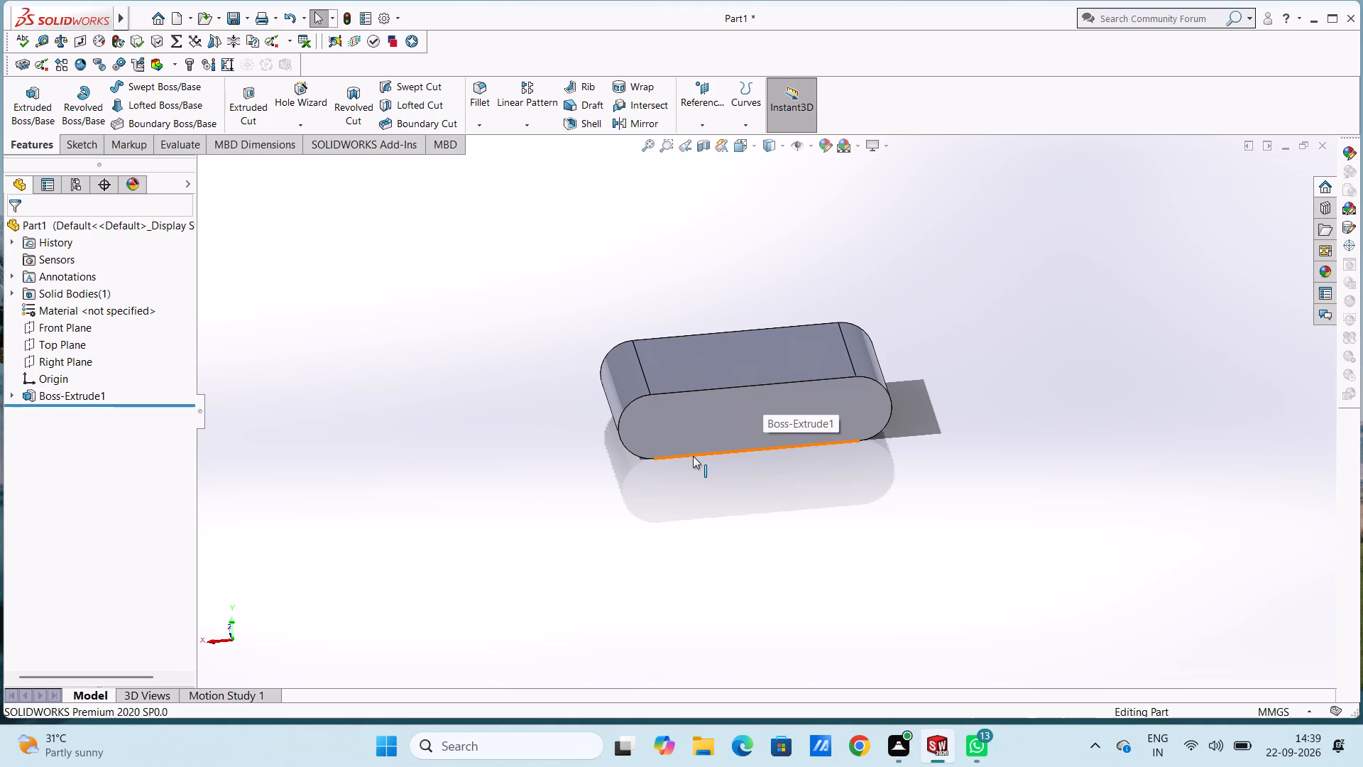
Open a new sketch on the slot-shaped end face in the Front view.
{"action": "key", "text": "ctrl+1"}
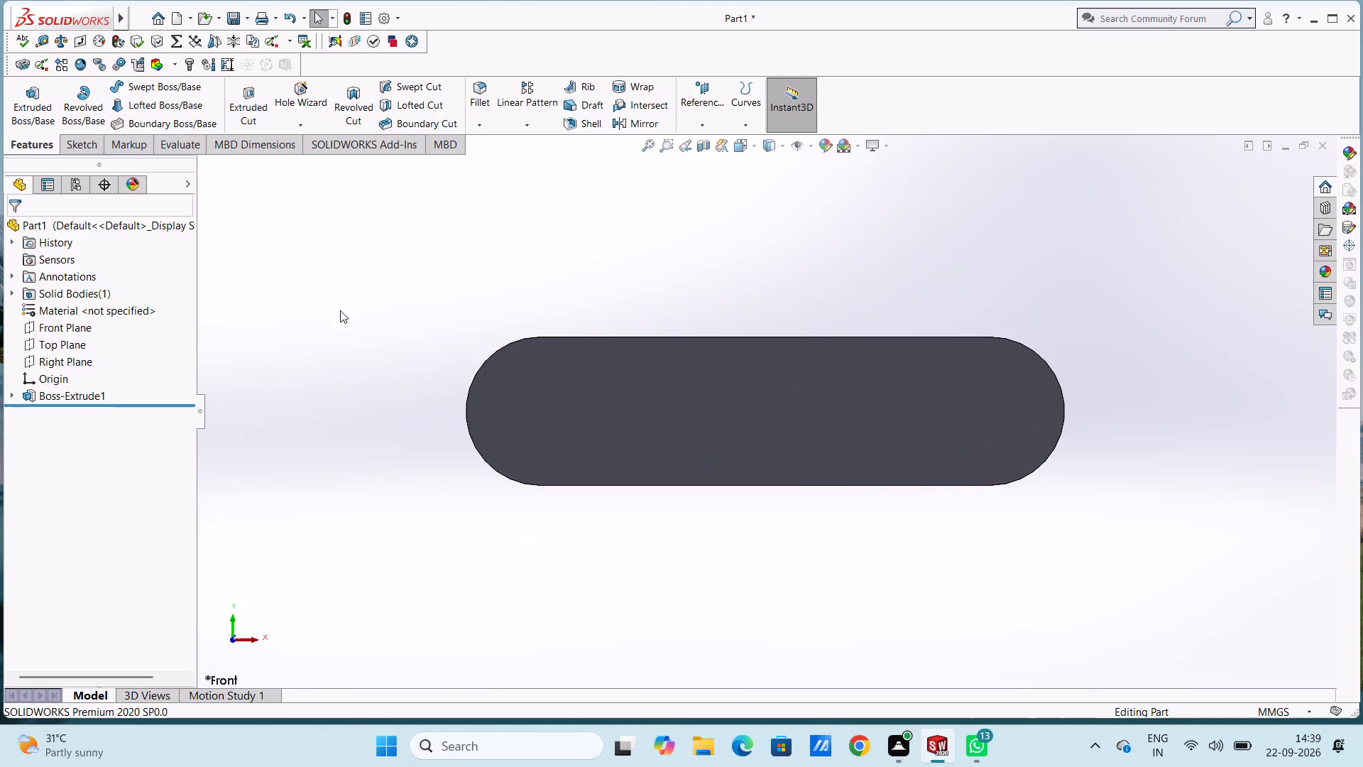
{"action": "left_click", "coordinate": [667, 402]}
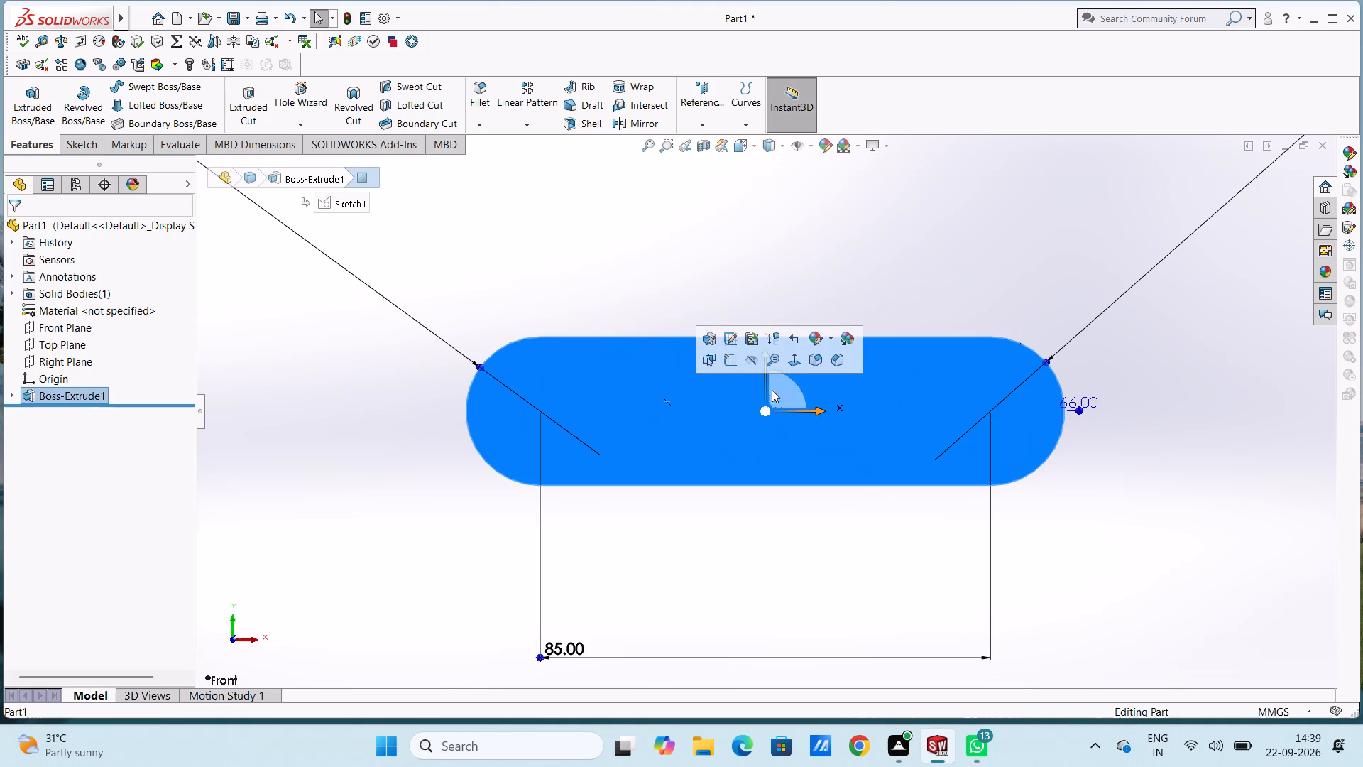
{"action": "left_click", "coordinate": [732, 364]}
{"action": "left_click", "coordinate": [716, 295]}
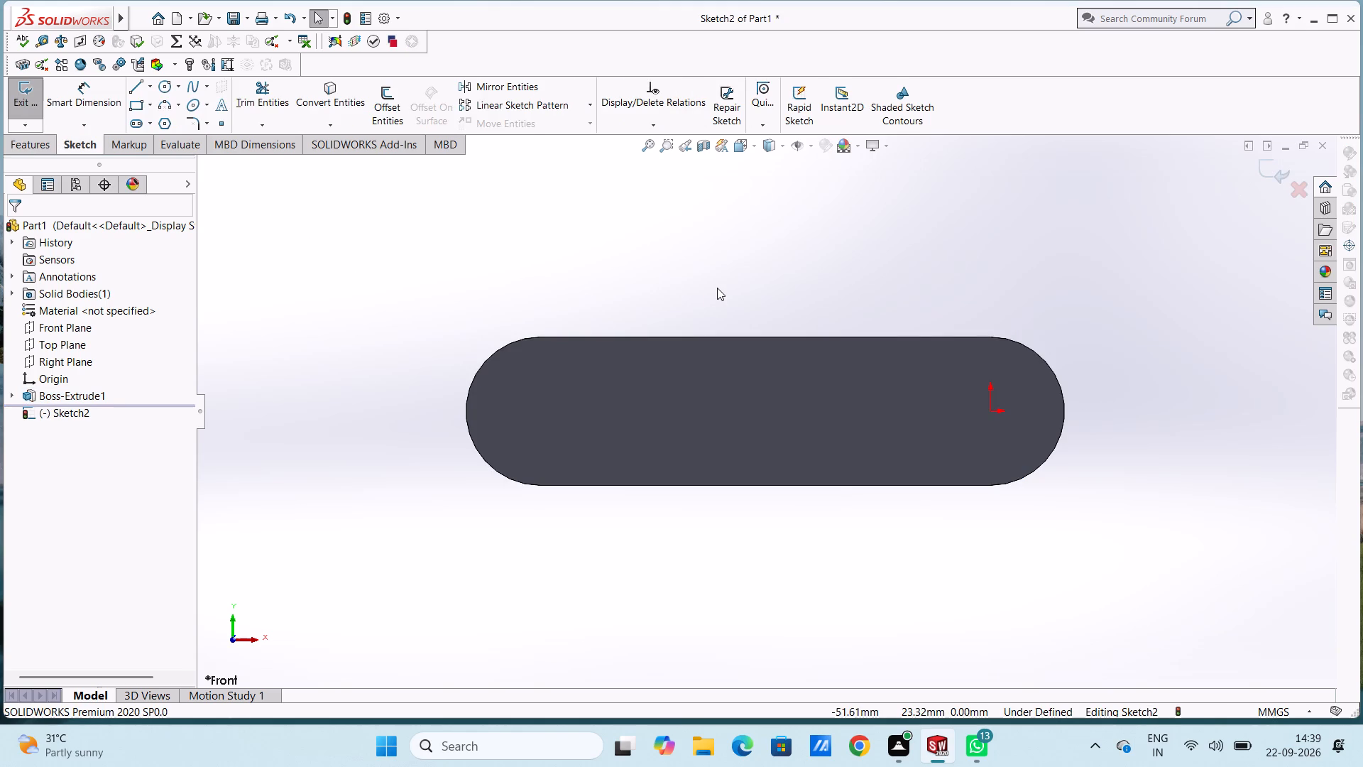
Draw a horizontal line about 148 mm long through the origin, extending past both rounded ends of the face.
{"action": "left_click", "coordinate": [136, 88]}
{"action": "left_click", "coordinate": [376, 412]}
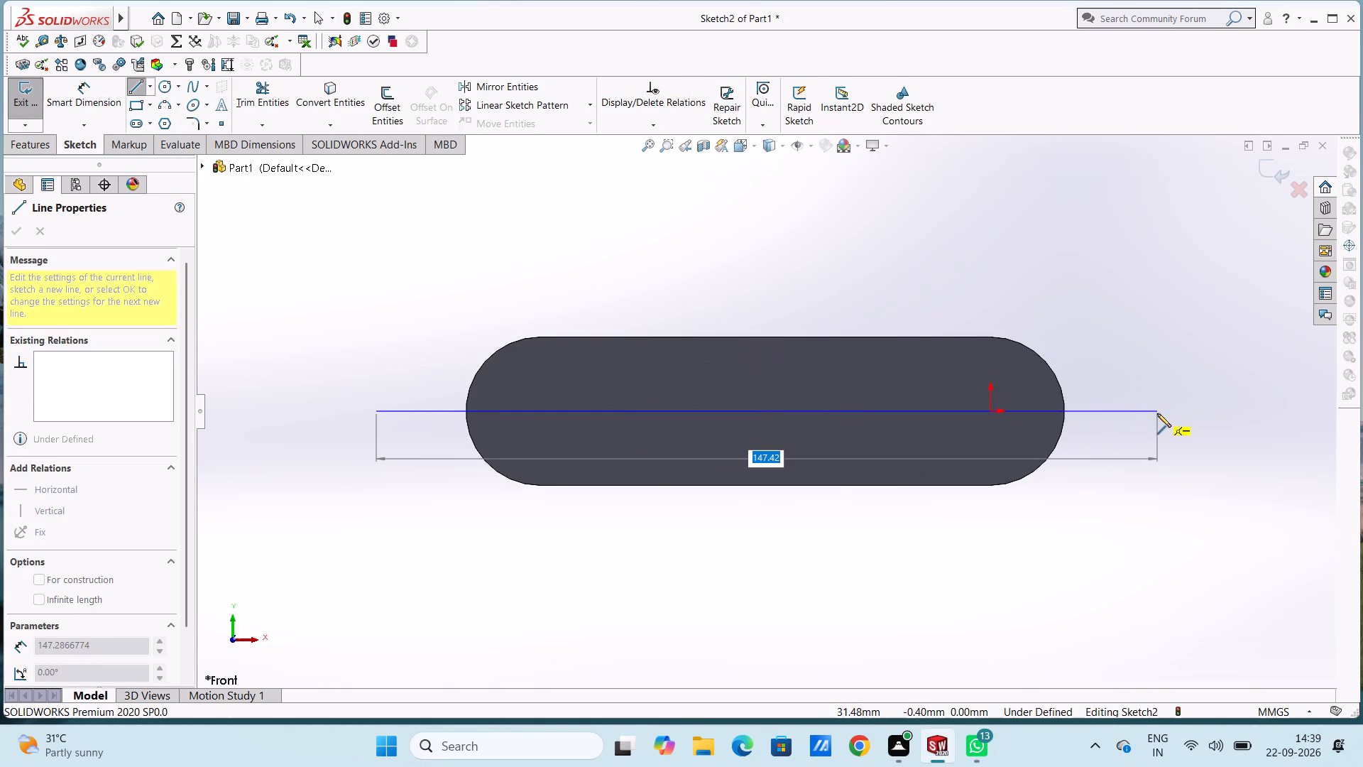
{"action": "left_click", "coordinate": [1158, 413]}
{"action": "key", "text": "Escape"}
{"action": "key", "text": "Escape"}
{"action": "key", "text": "Escape"}
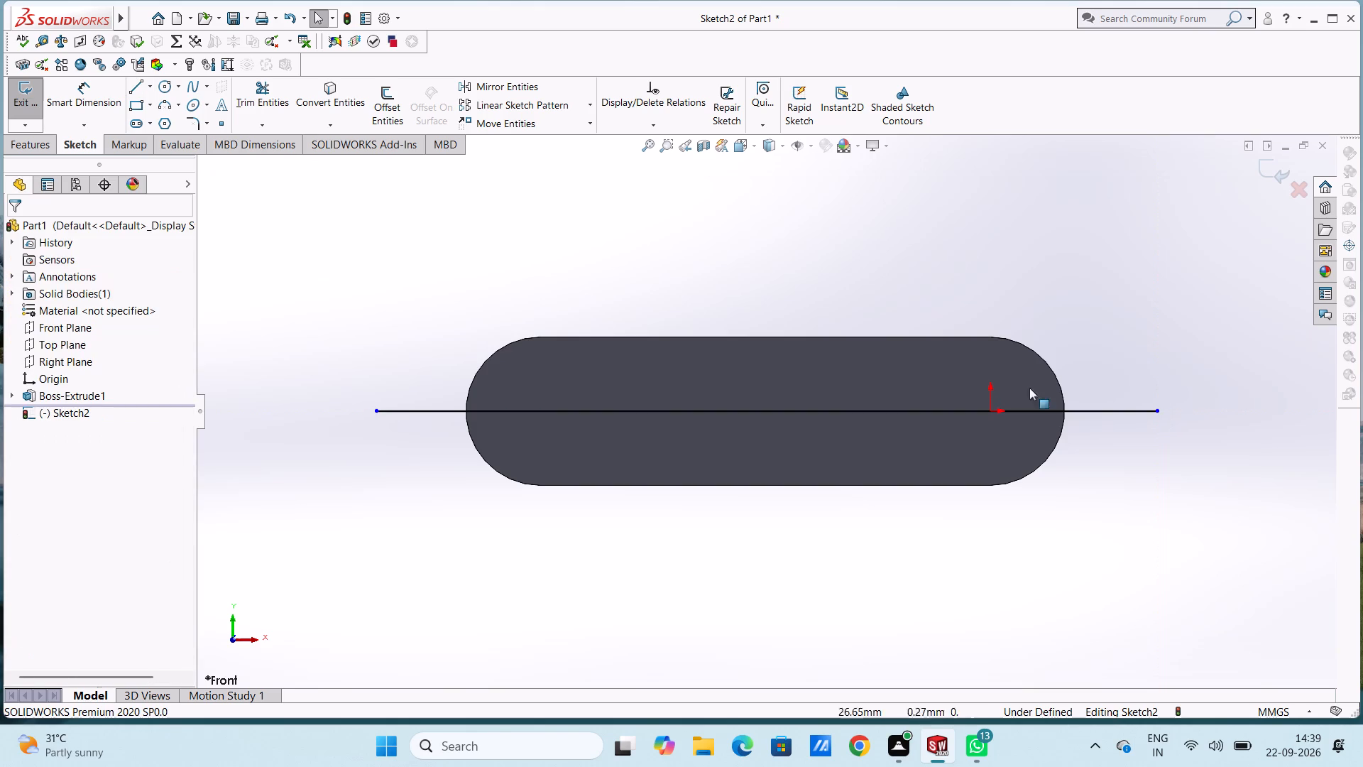
Offset the horizontal line 7 mm bi-directionally, with dimensions added.
{"action": "left_click", "coordinate": [398, 104]}
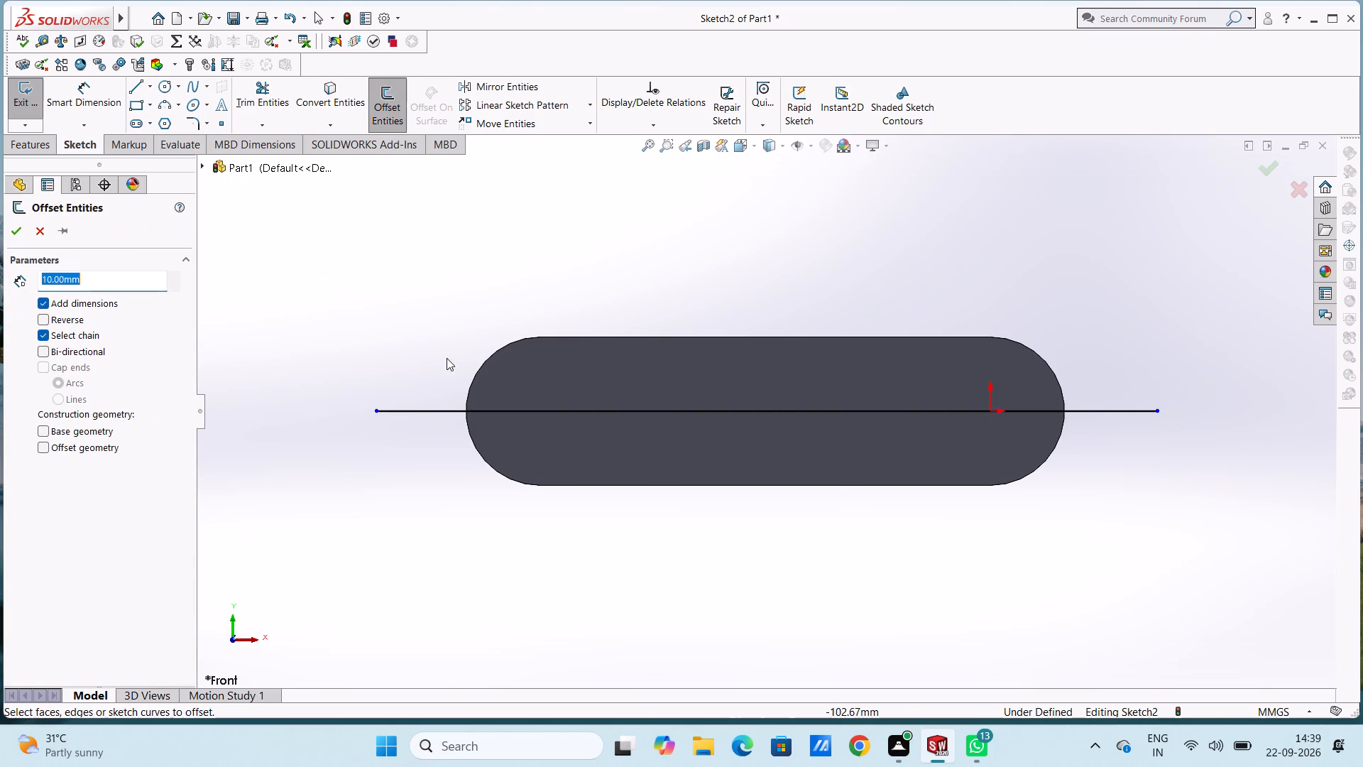
{"action": "left_click", "coordinate": [440, 412]}
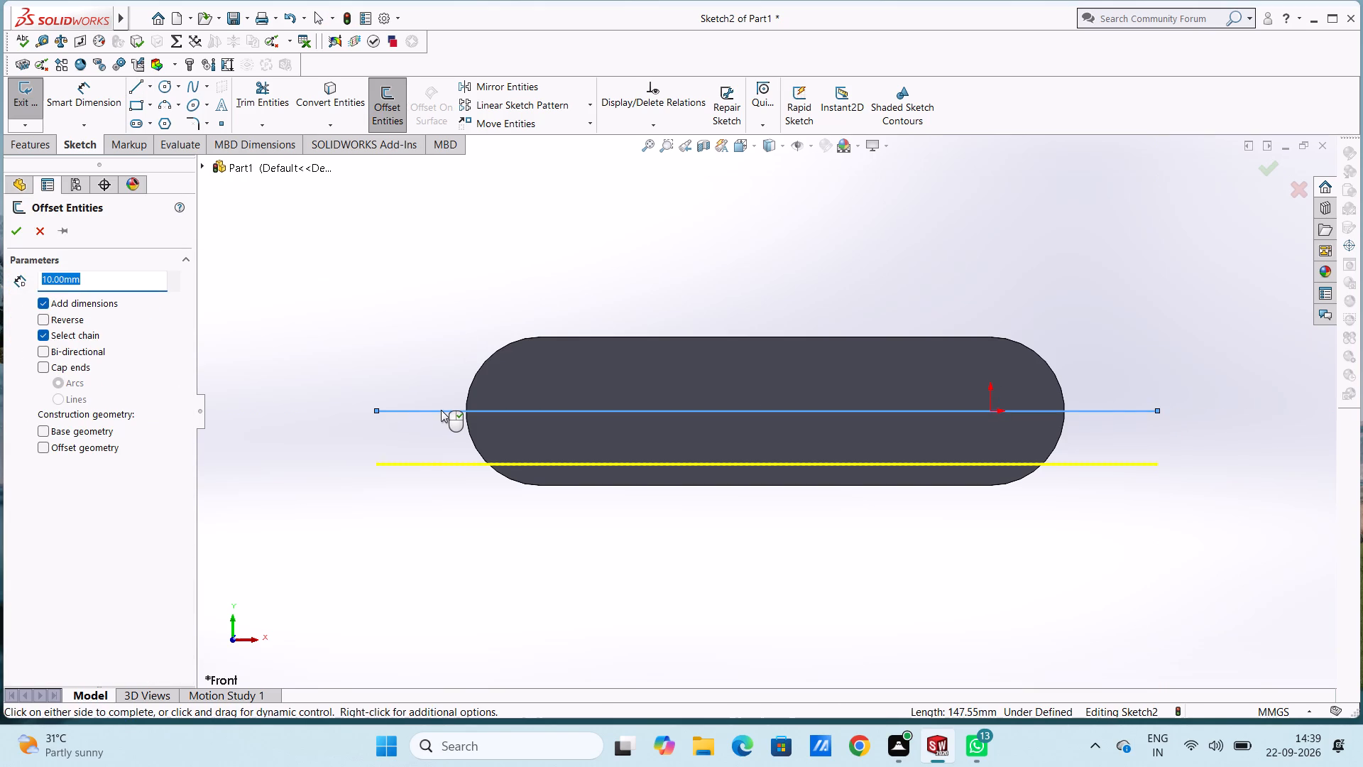
{"action": "key", "text": "7"}
{"action": "key", "text": "Return"}
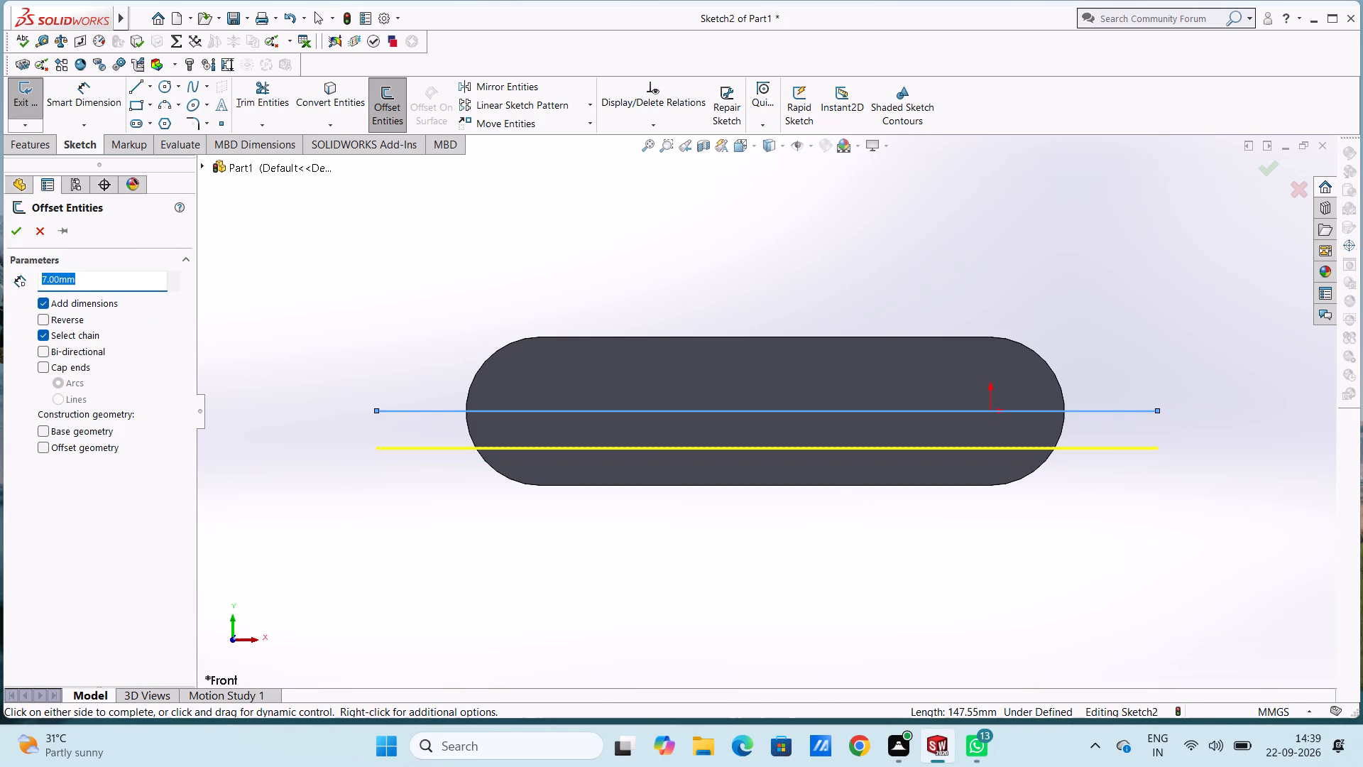
{"action": "left_click", "coordinate": [45, 352]}
{"action": "left_click", "coordinate": [19, 237]}
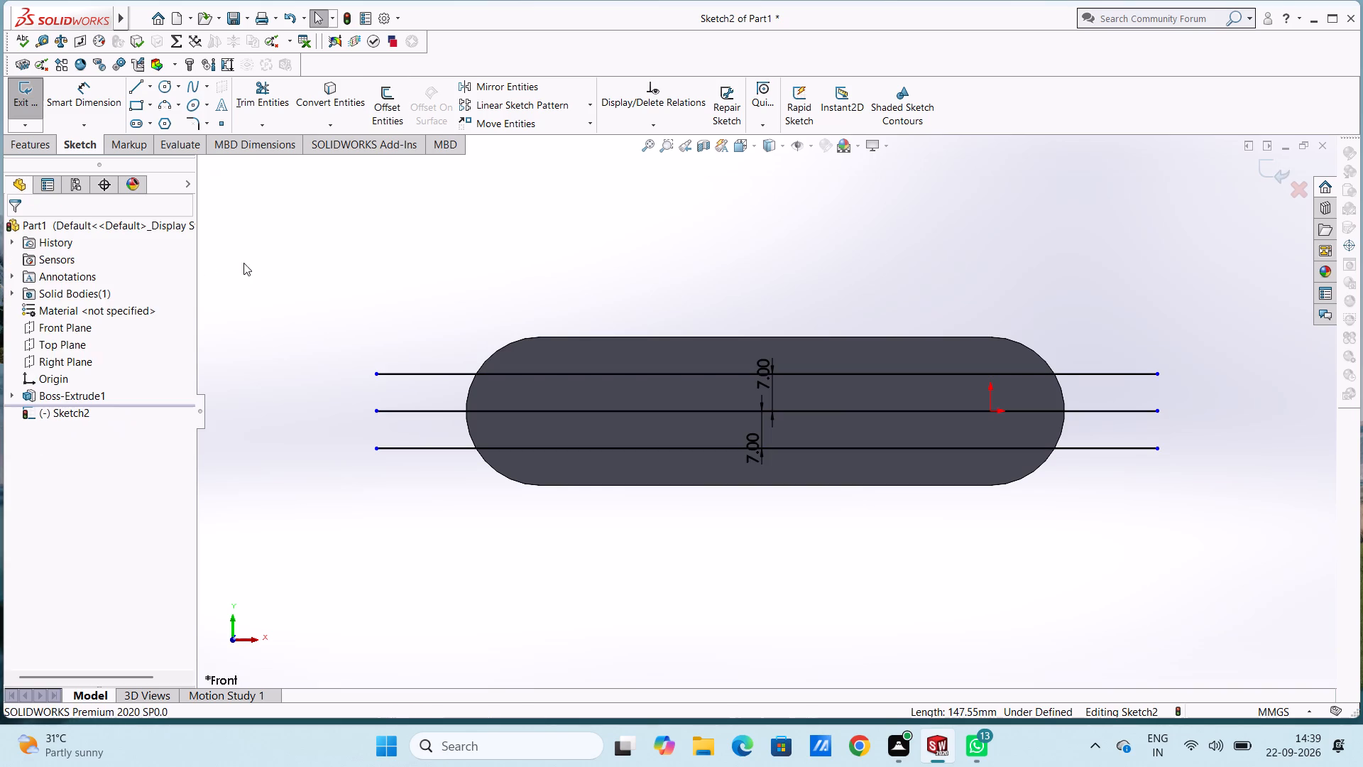
{"action": "left_click", "coordinate": [251, 262]}
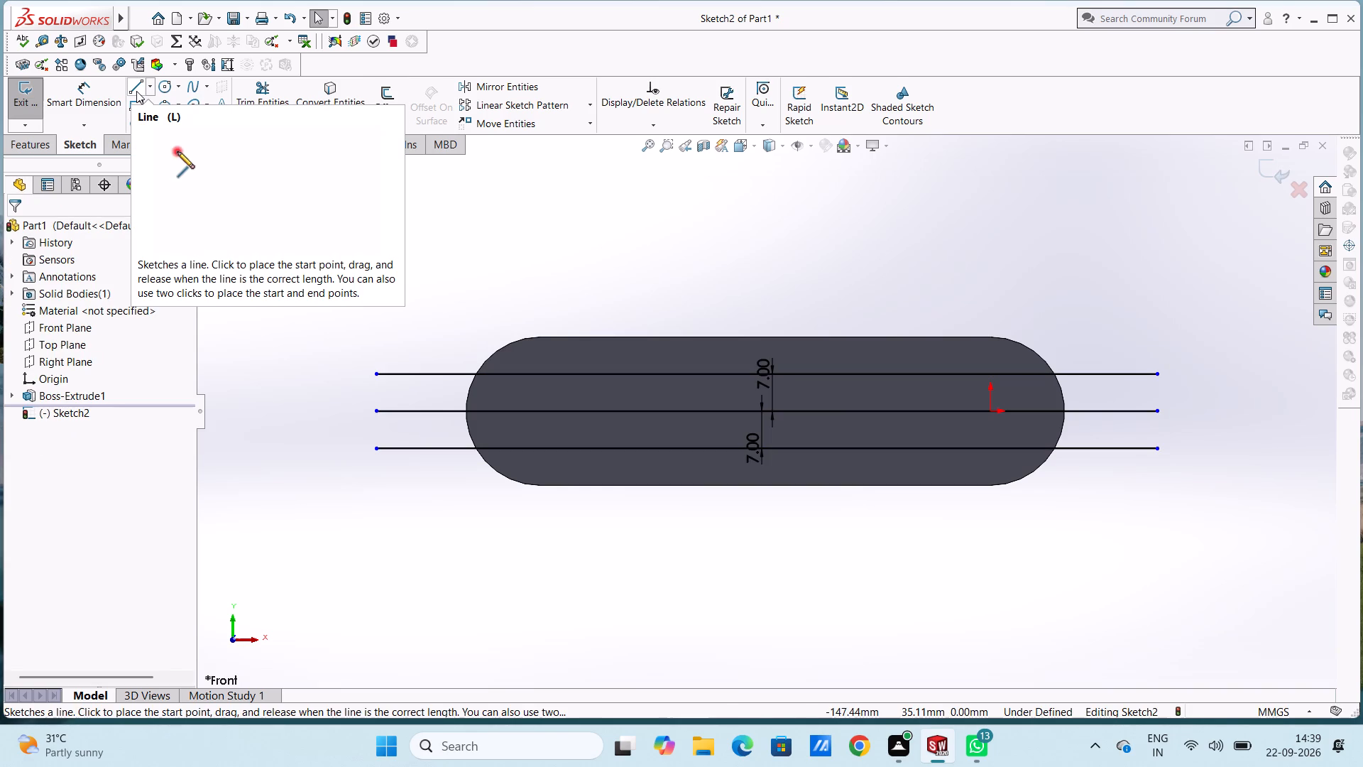
Draw a horizontal midpoint line centred on the slot face's lower straight edge, with a half-length of 66 mm.
{"action": "left_click", "coordinate": [136, 91]}
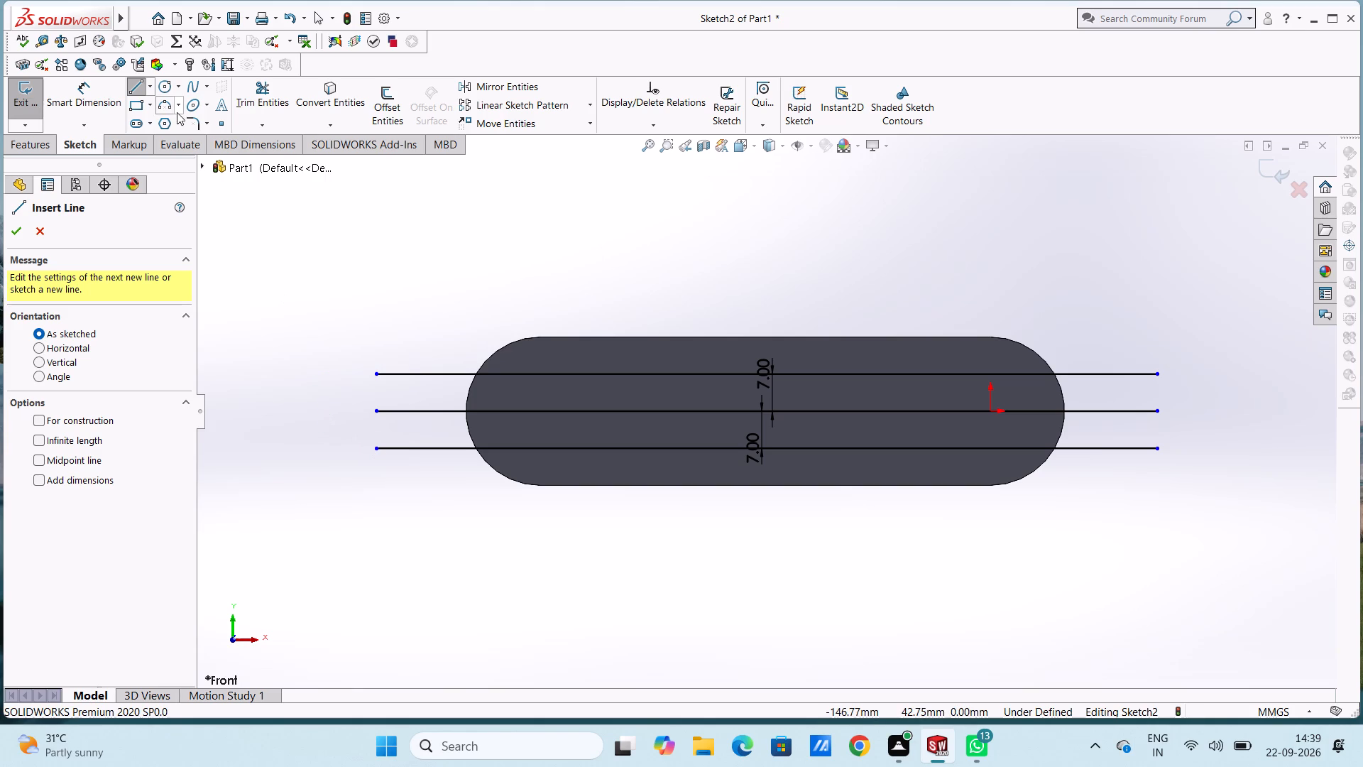
{"action": "left_click", "coordinate": [153, 88]}
{"action": "left_click", "coordinate": [176, 139]}
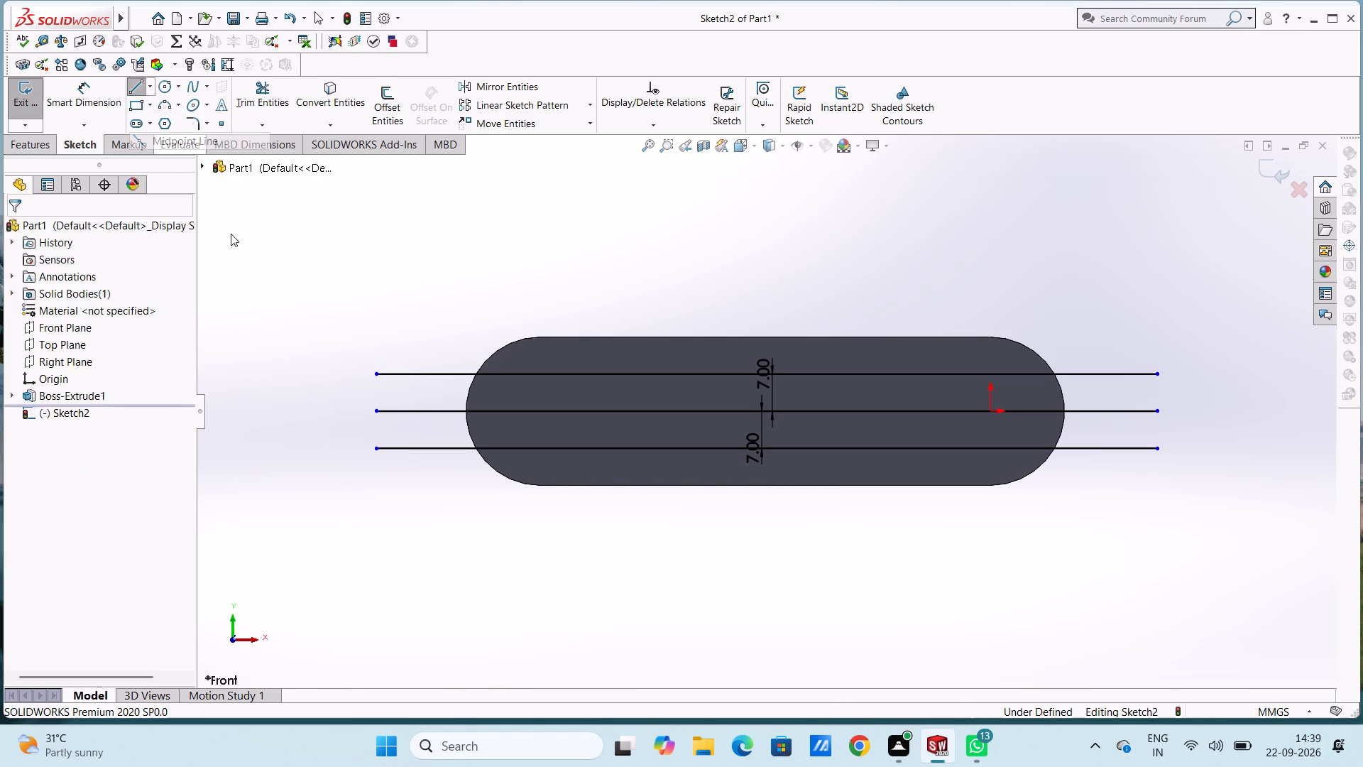
{"action": "left_click", "coordinate": [765, 486]}
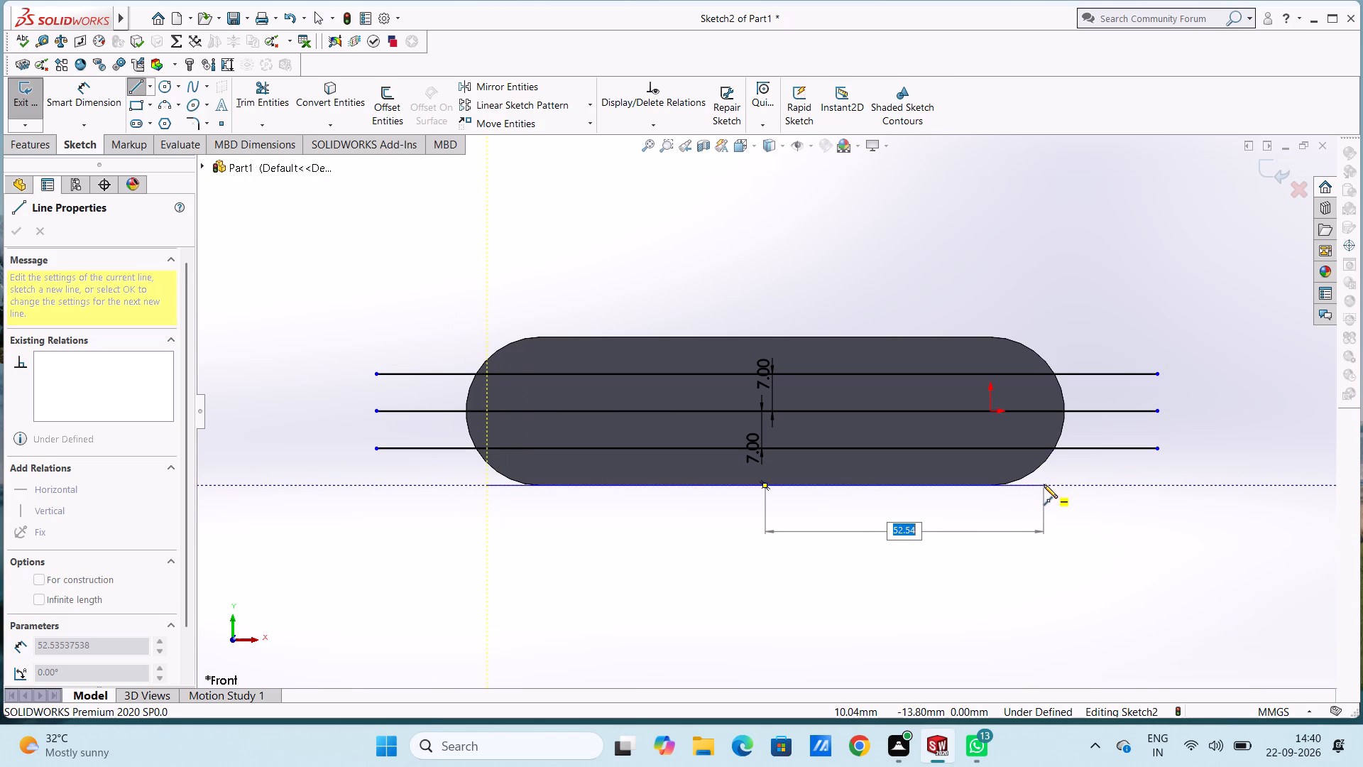
{"action": "type", "text": "66"}
{"action": "key", "text": "Return"}
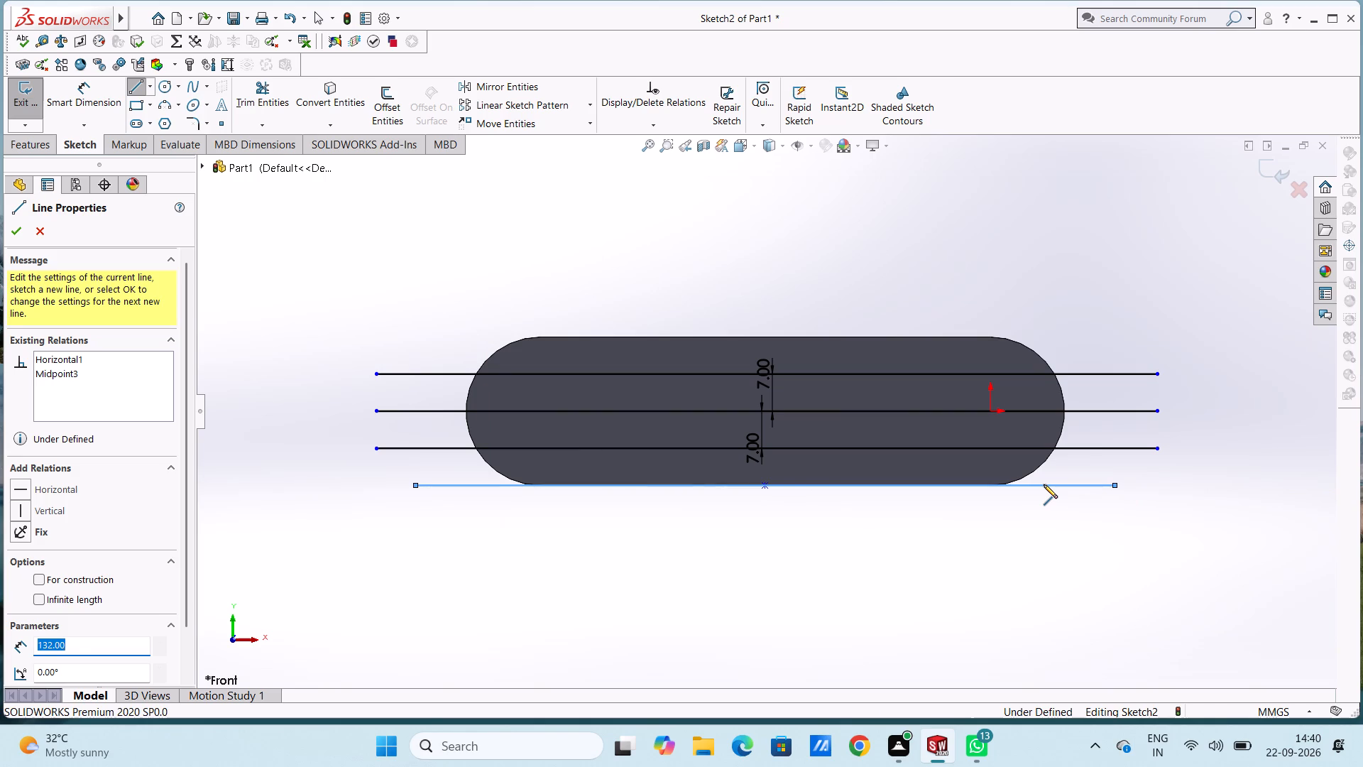
{"action": "key", "text": "Escape"}
{"action": "key", "text": "Escape"}
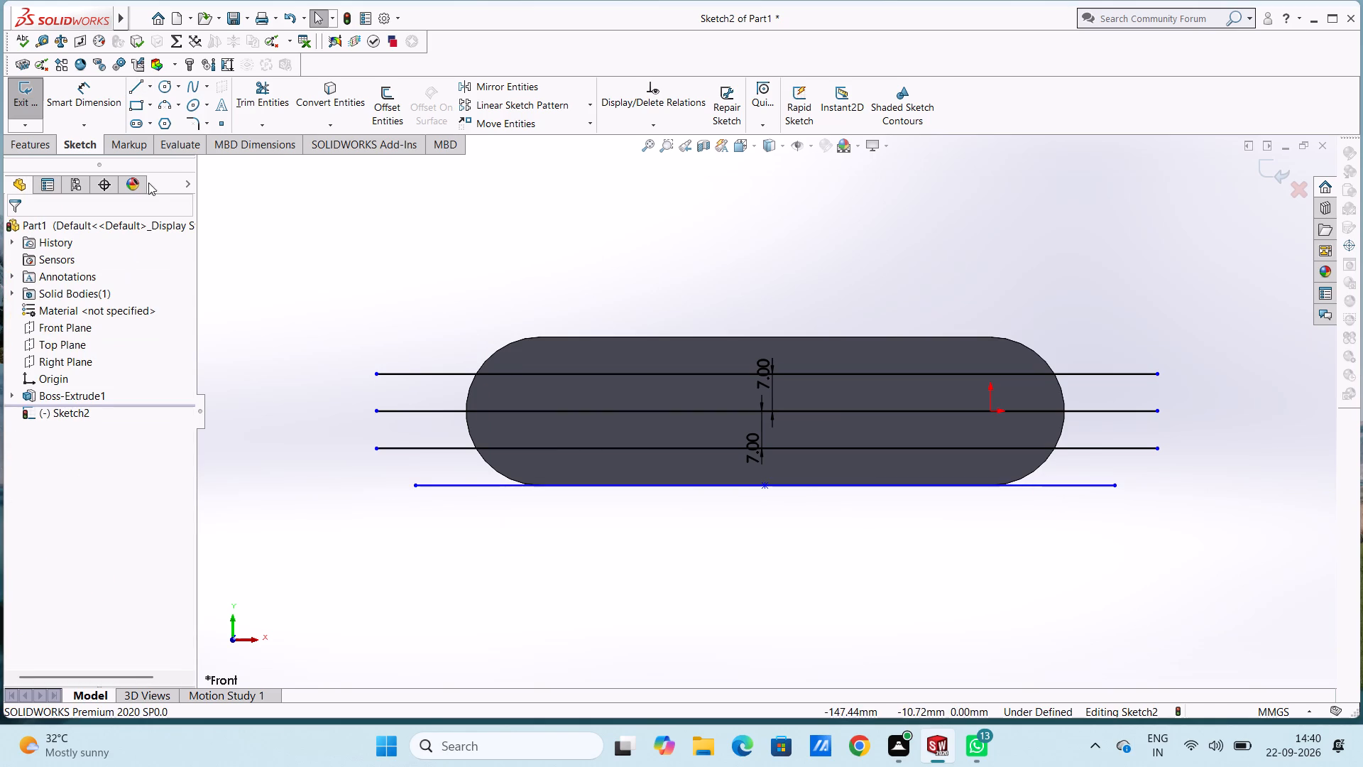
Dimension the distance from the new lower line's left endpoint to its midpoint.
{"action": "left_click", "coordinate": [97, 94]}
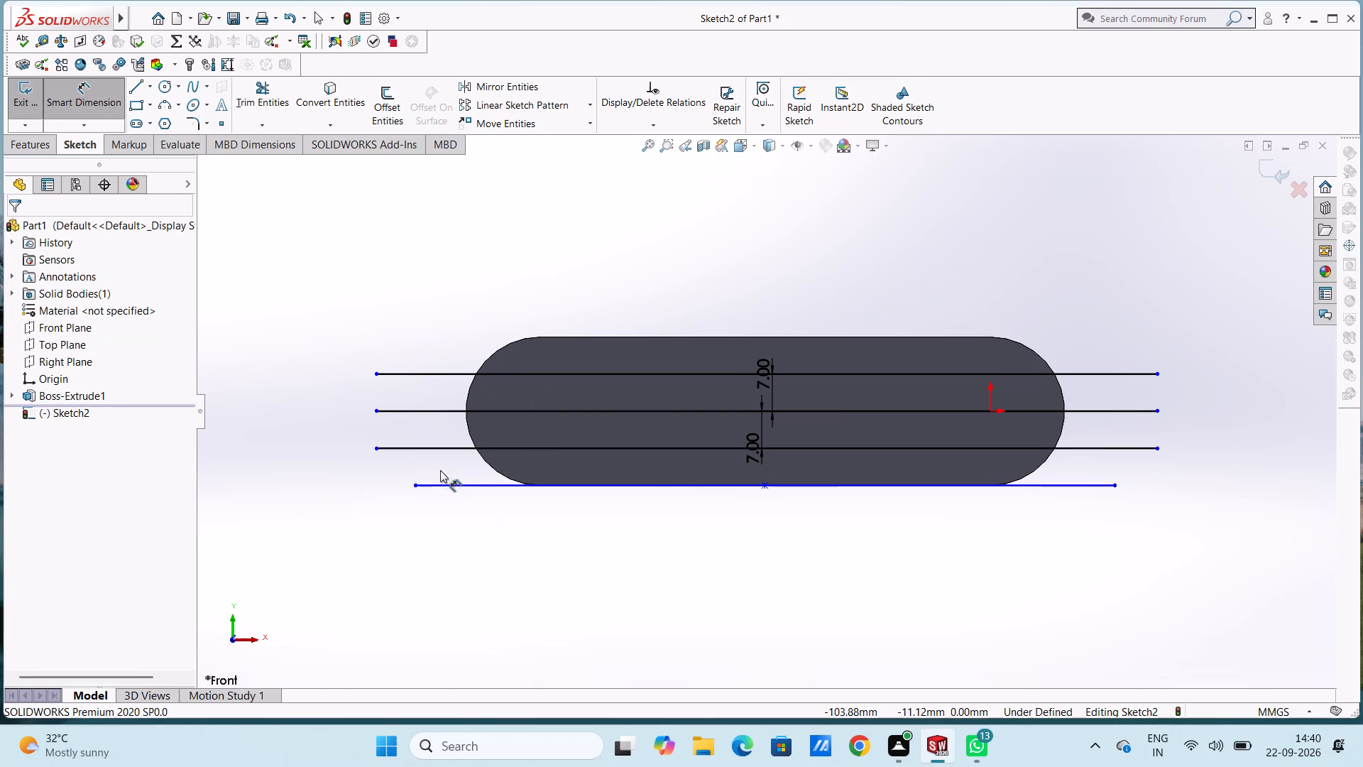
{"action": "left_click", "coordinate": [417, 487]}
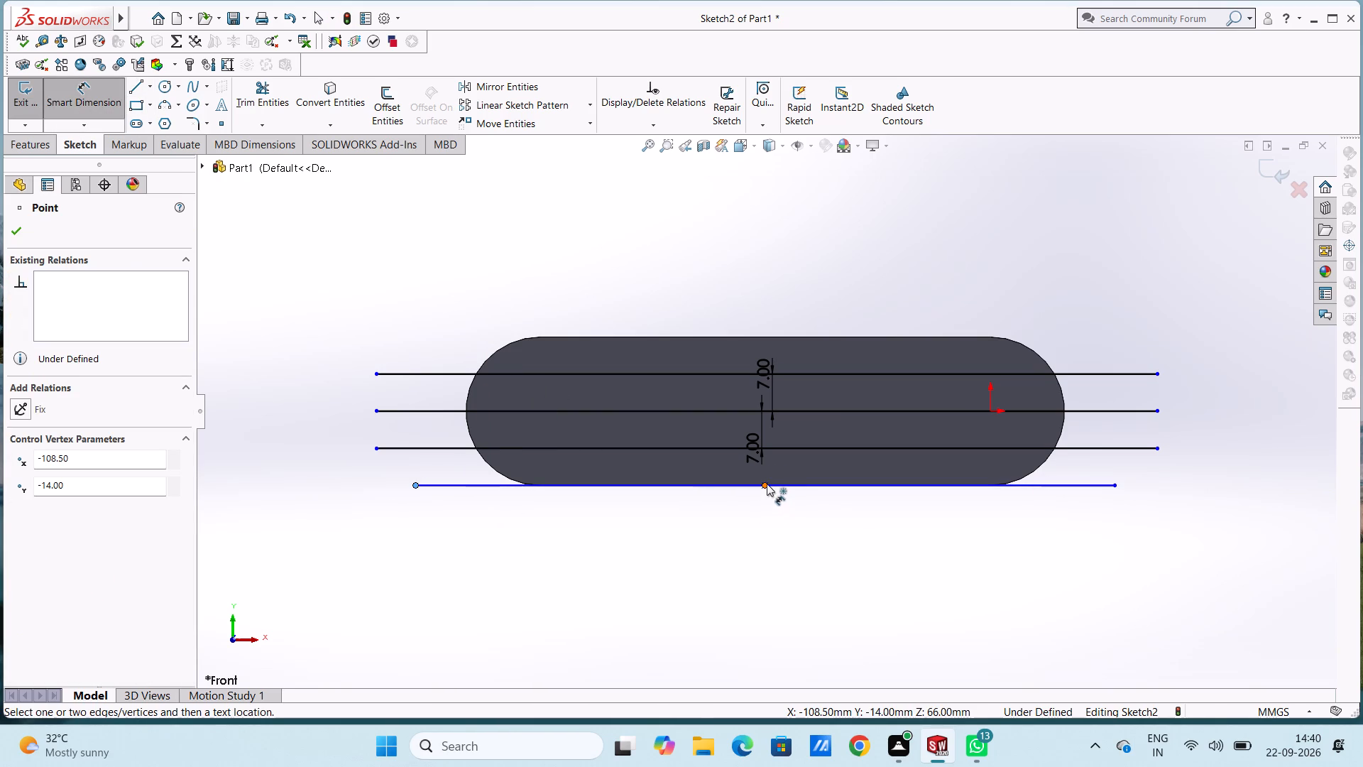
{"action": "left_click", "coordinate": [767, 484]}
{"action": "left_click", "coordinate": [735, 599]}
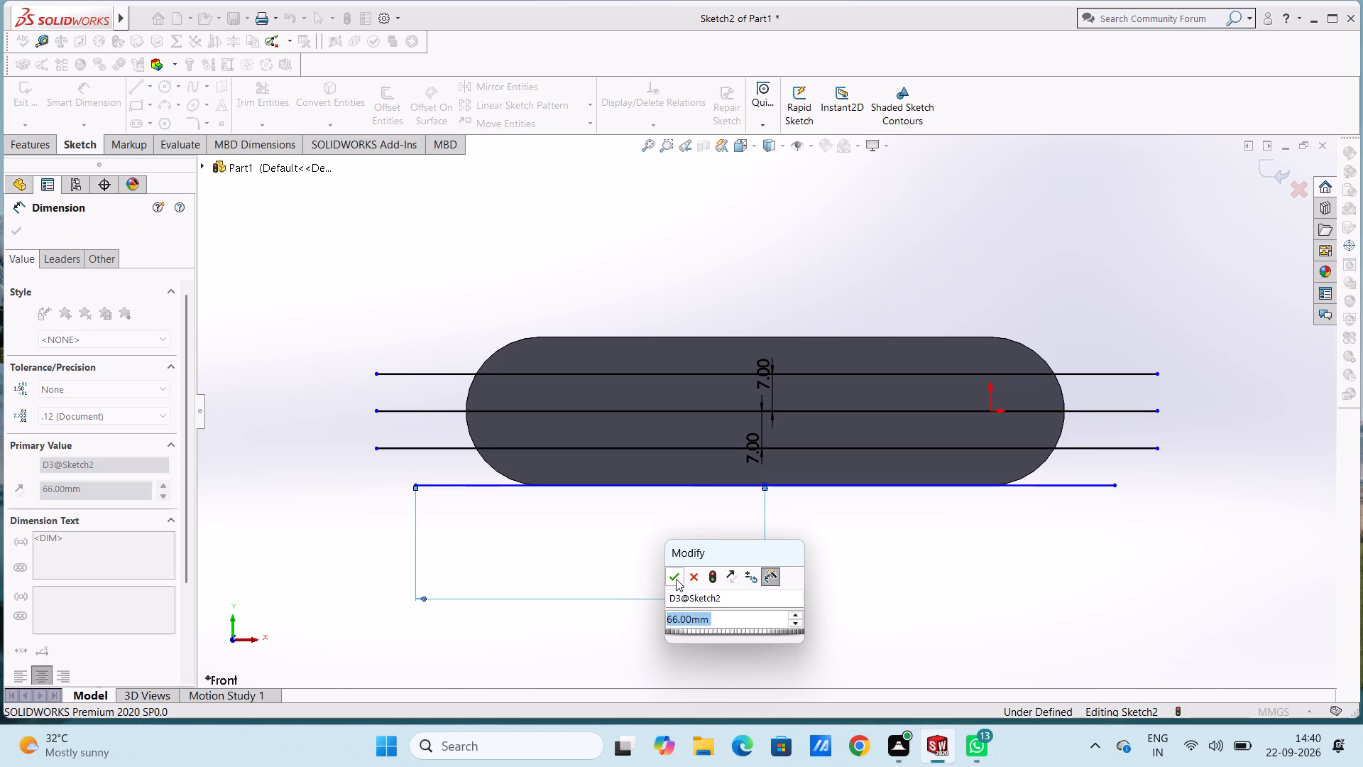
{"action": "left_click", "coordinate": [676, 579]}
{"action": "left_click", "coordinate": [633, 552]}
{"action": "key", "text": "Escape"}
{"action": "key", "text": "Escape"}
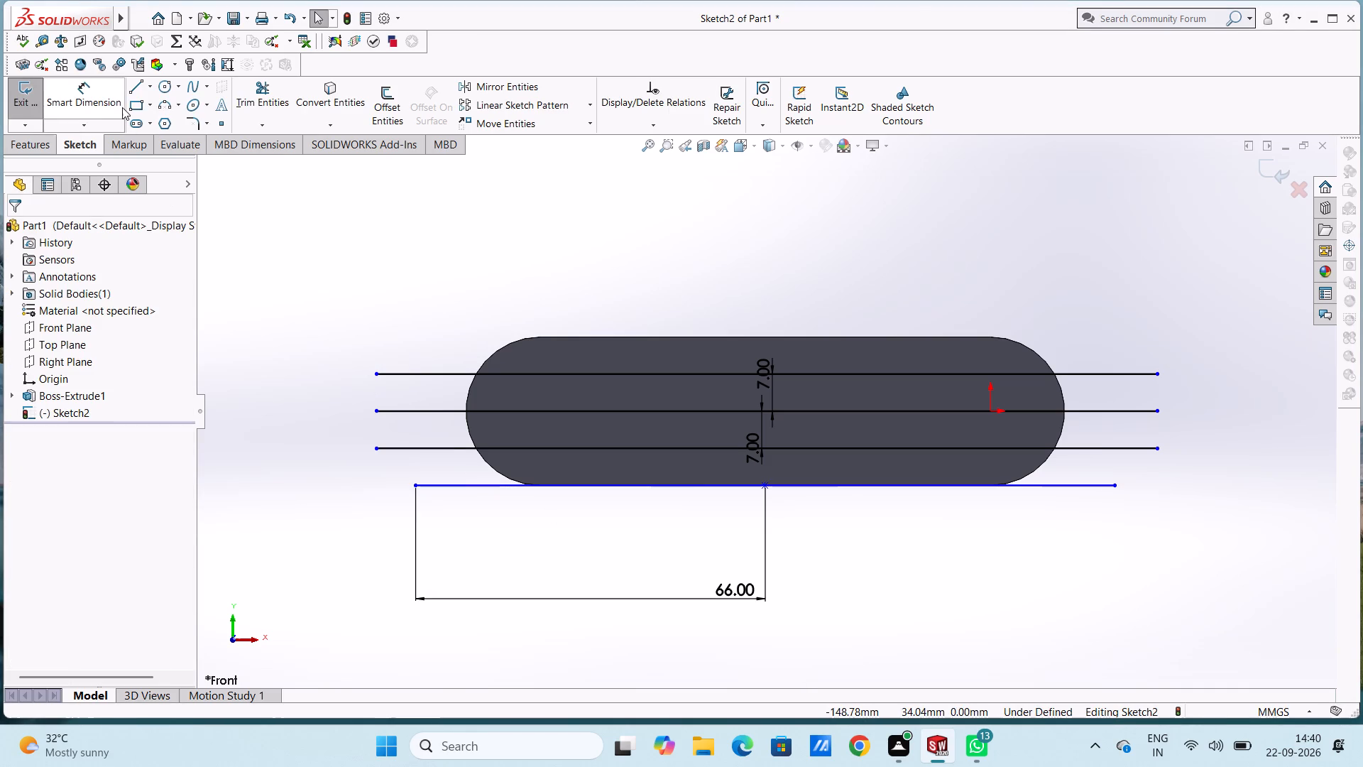
Draw vertical lines upward from both ends of the lower line, crossing all three horizontal lines, the left one about 22 mm long.
{"action": "left_click", "coordinate": [134, 91]}
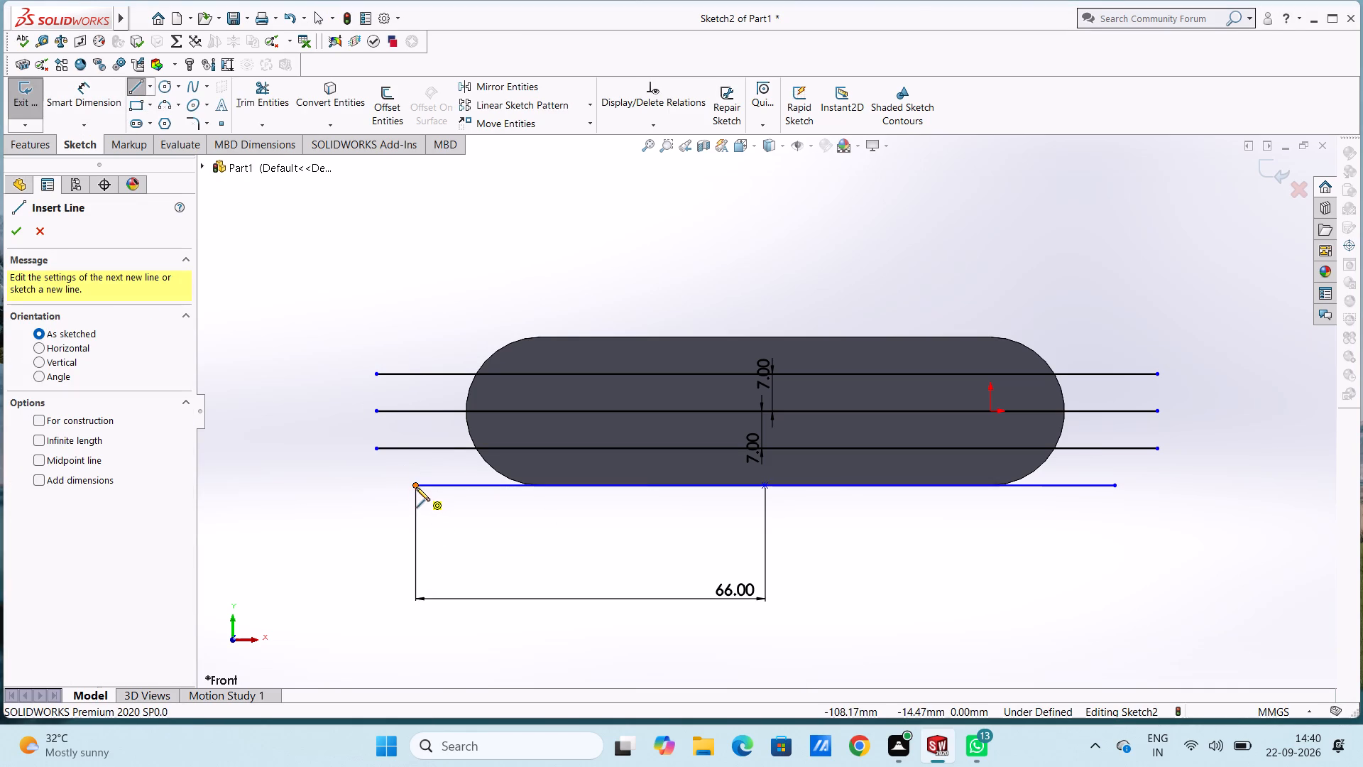
{"action": "left_click", "coordinate": [416, 487]}
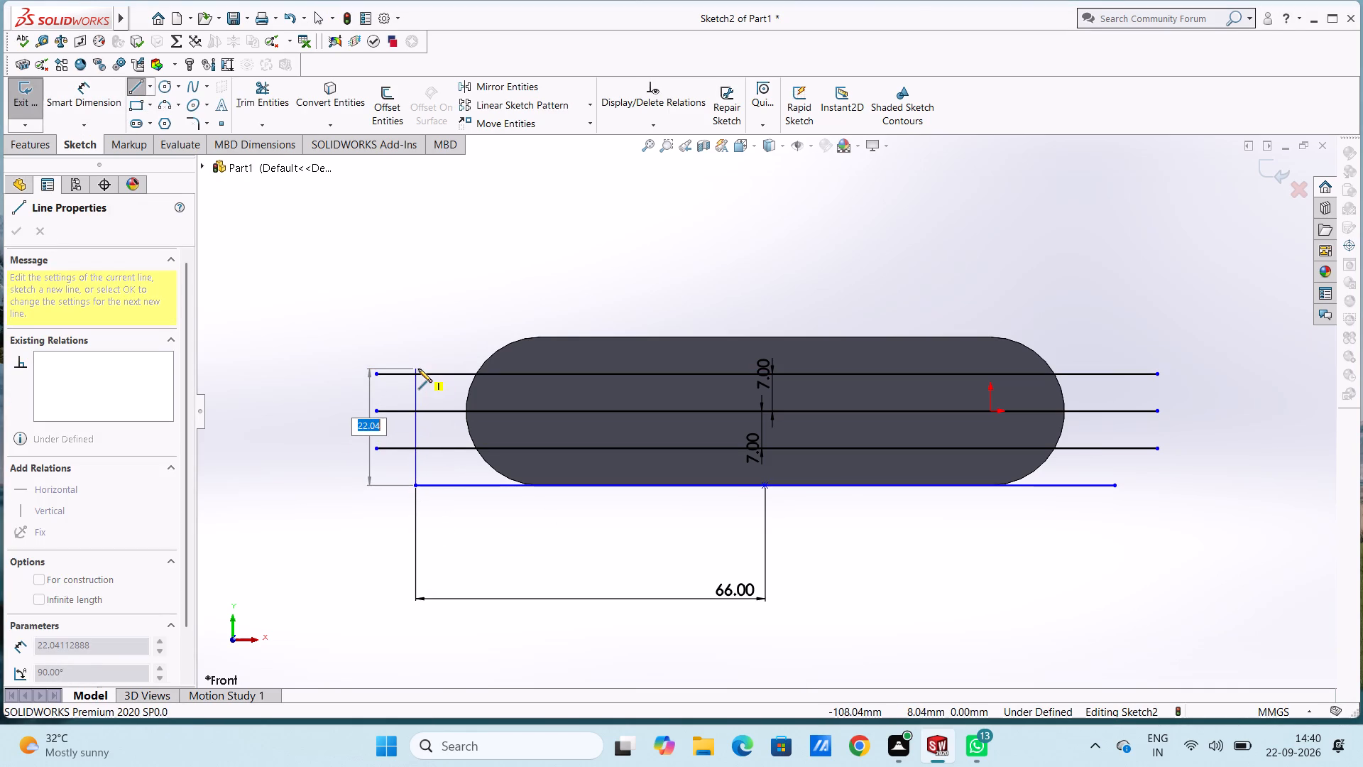
{"action": "left_click", "coordinate": [418, 369]}
{"action": "key", "text": "Escape"}
{"action": "key", "text": "Escape"}
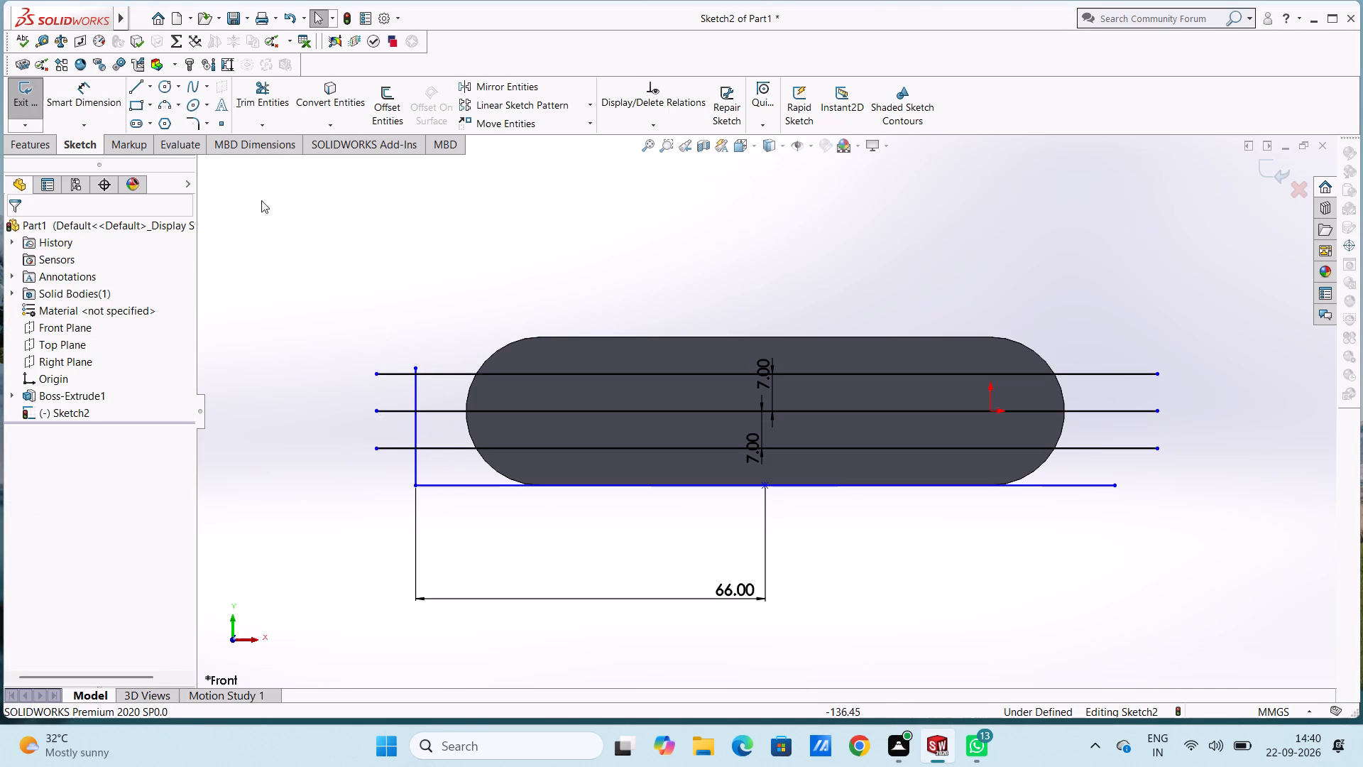
{"action": "left_click", "coordinate": [140, 92]}
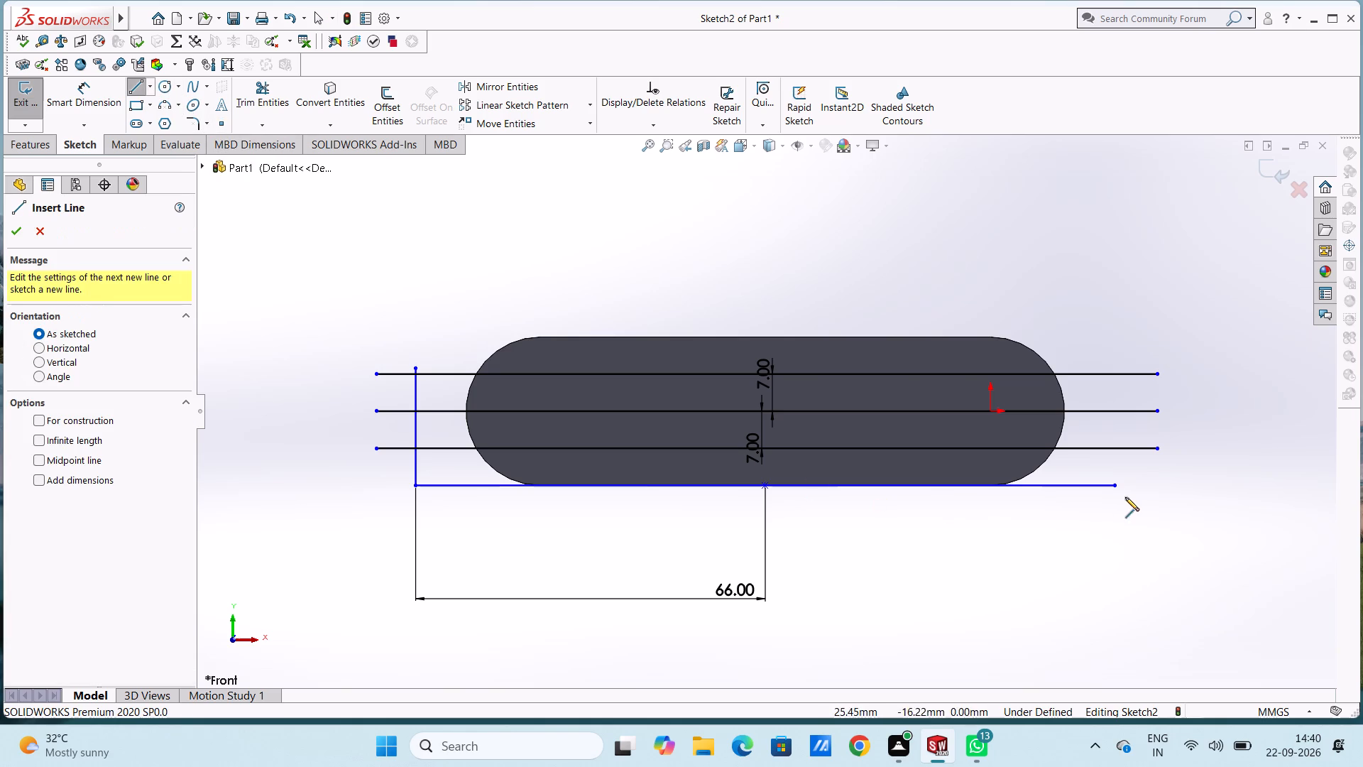
{"action": "left_click", "coordinate": [1115, 486]}
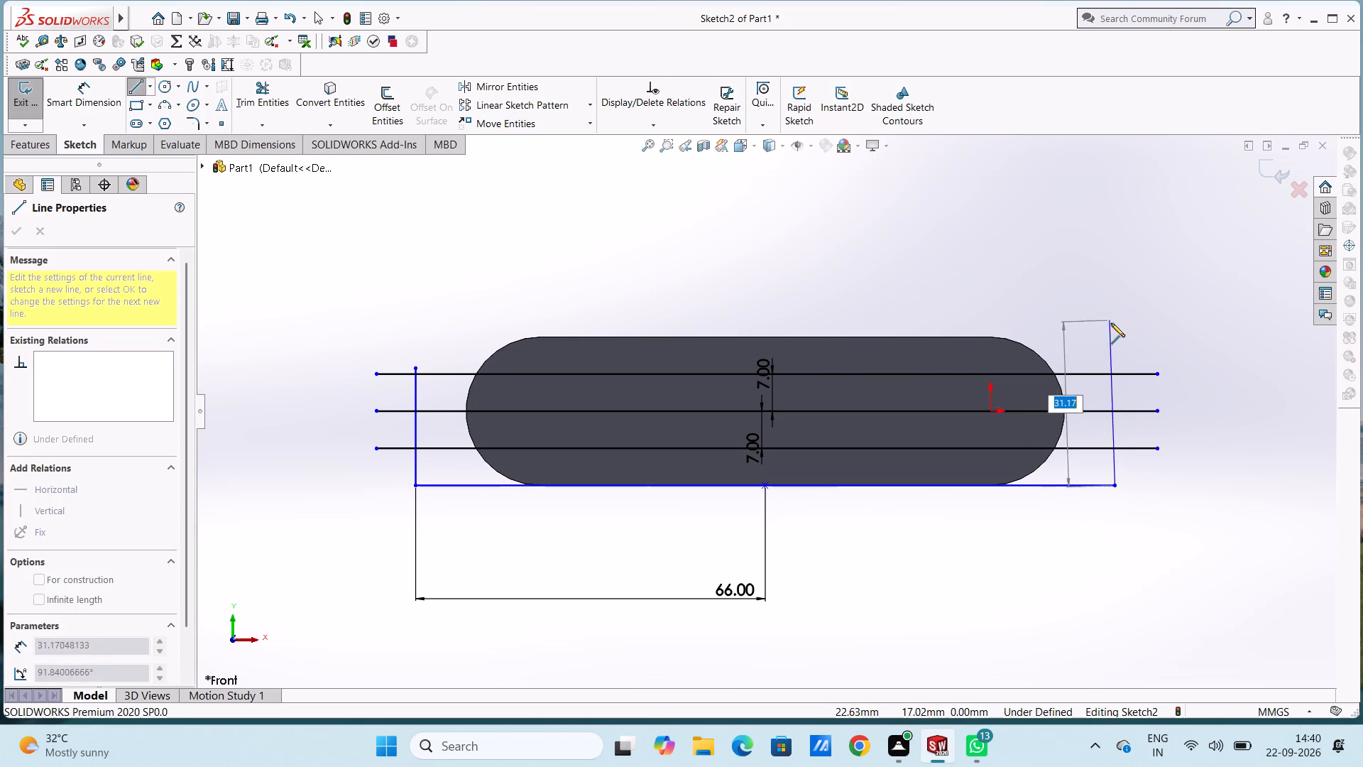
{"action": "left_click", "coordinate": [1113, 345]}
{"action": "key", "text": "Escape"}
{"action": "key", "text": "Escape"}
{"action": "key", "text": "Escape"}
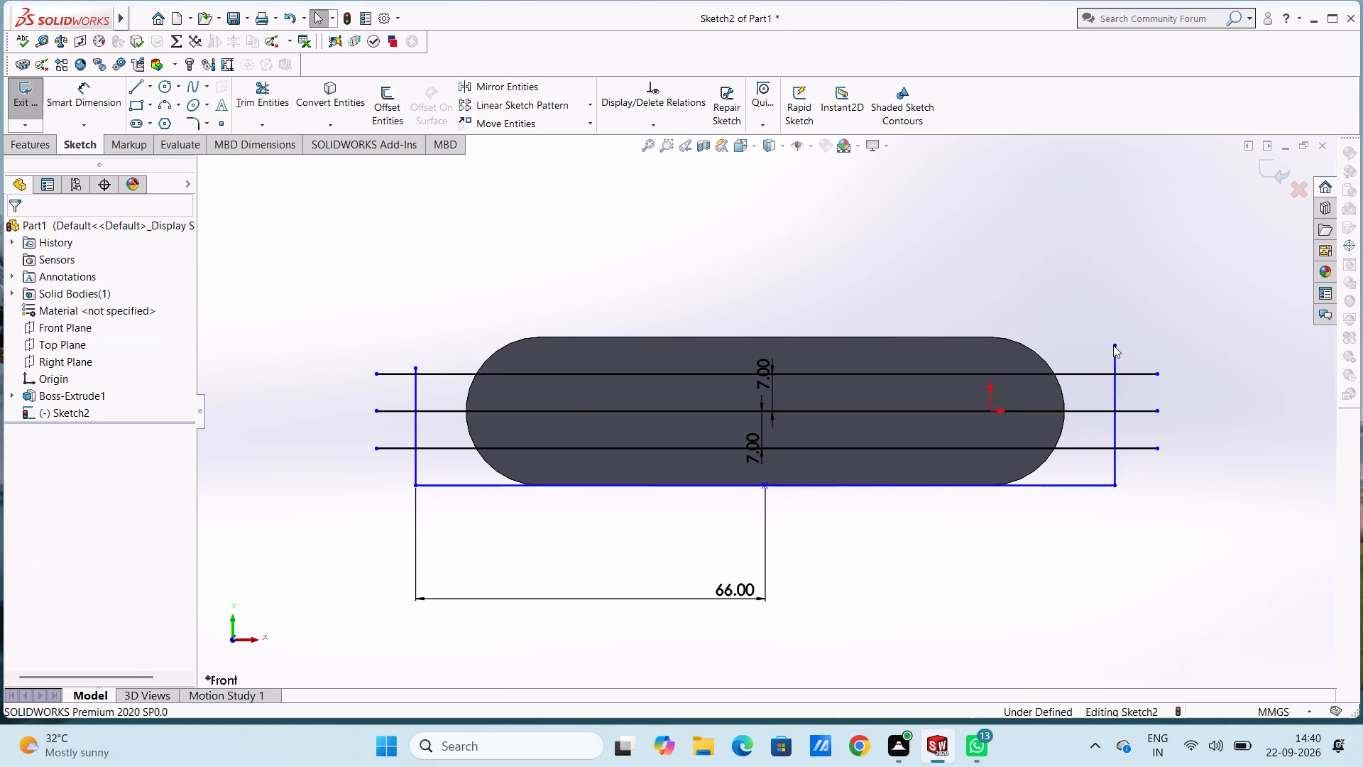
Trim the three horizontal lines' overhangs beyond the left vertical line, and that vertical's stub above the upper offset line.
{"action": "left_click", "coordinate": [238, 94]}
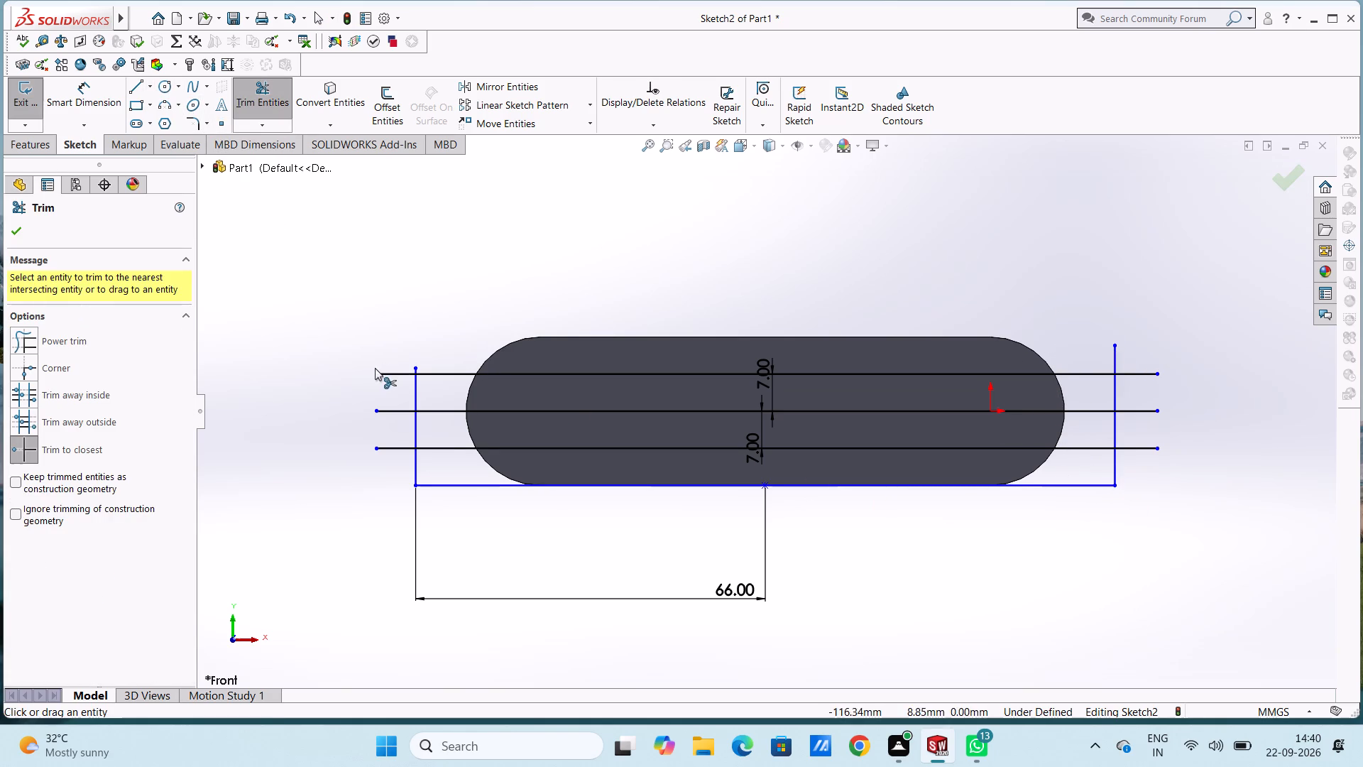
{"action": "left_click", "coordinate": [390, 372]}
{"action": "left_click", "coordinate": [400, 410]}
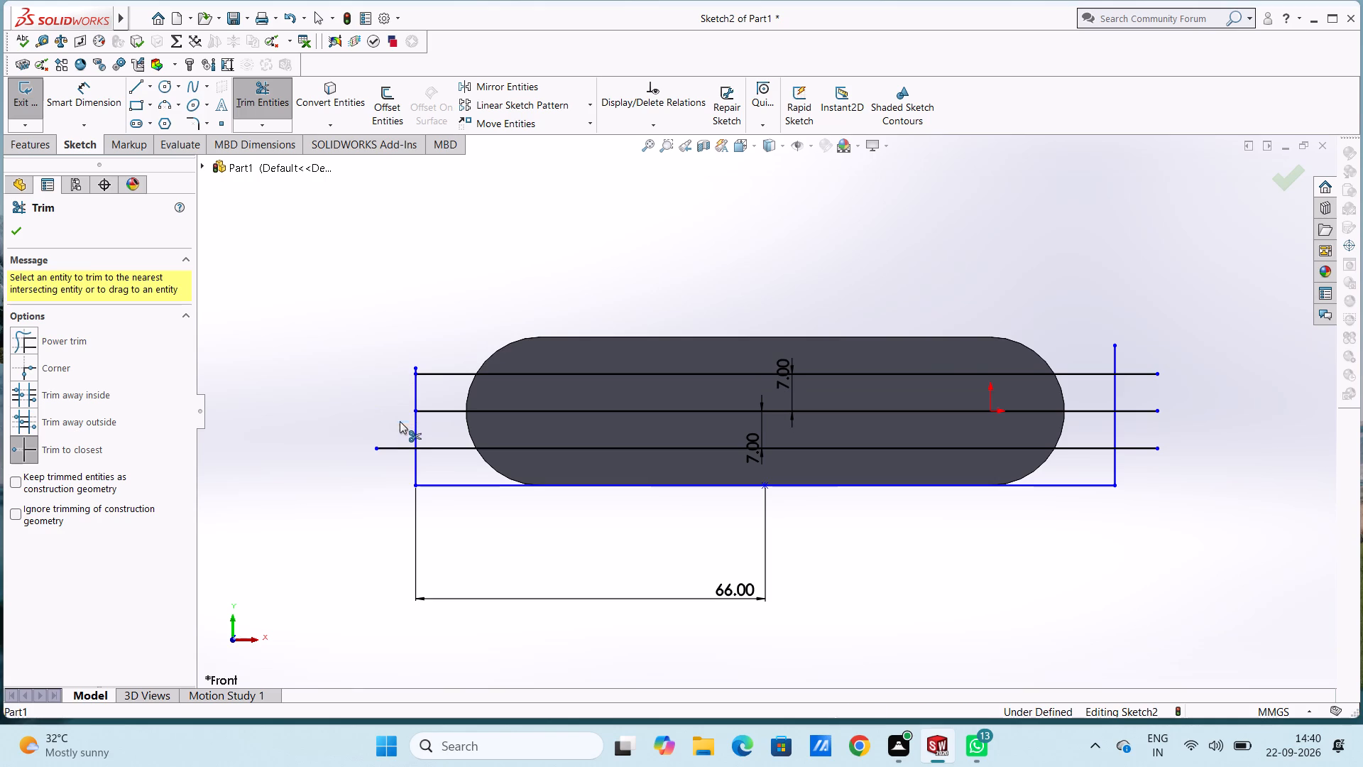
{"action": "left_click", "coordinate": [396, 450]}
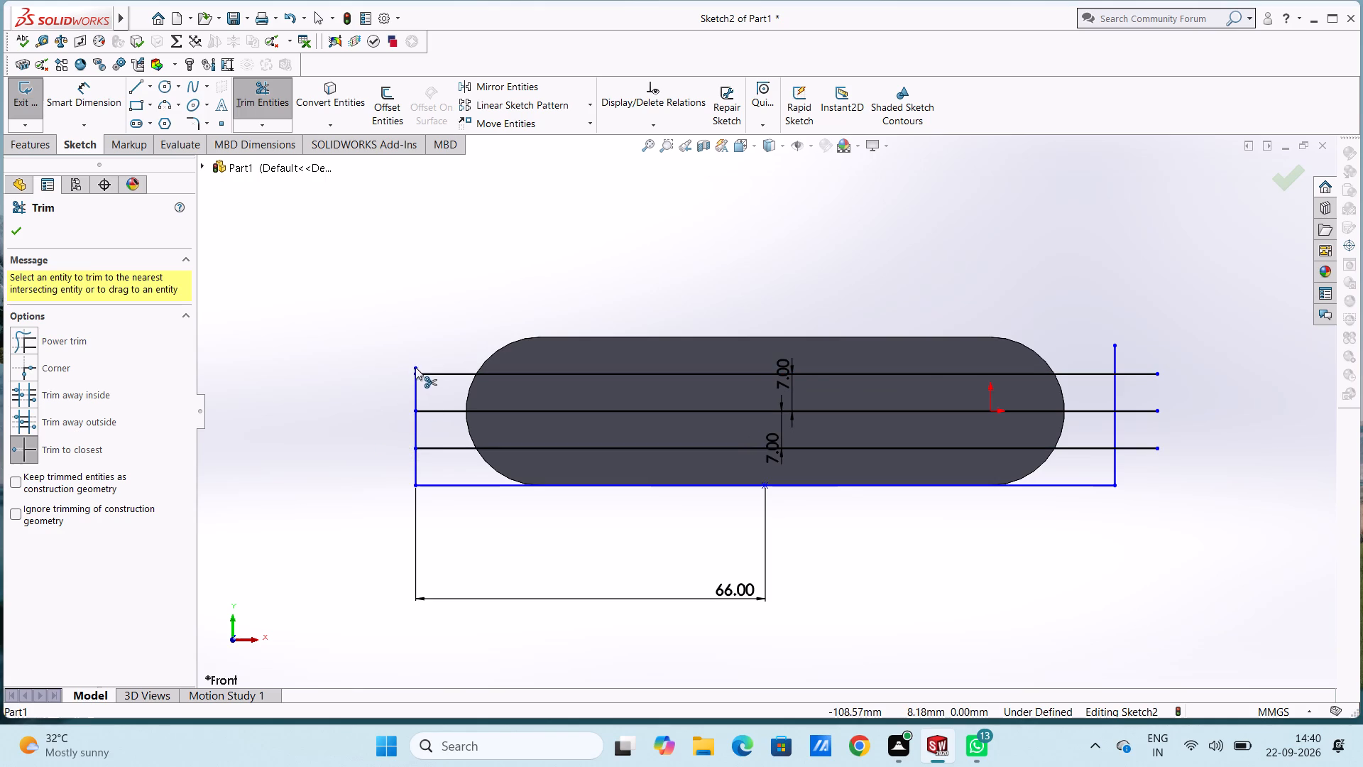
{"action": "left_click", "coordinate": [415, 367]}
Trim away the centre line between the verticals and the line along the slot's lower edge, plus the left vertical's lower stub.
{"action": "left_click", "coordinate": [432, 412]}
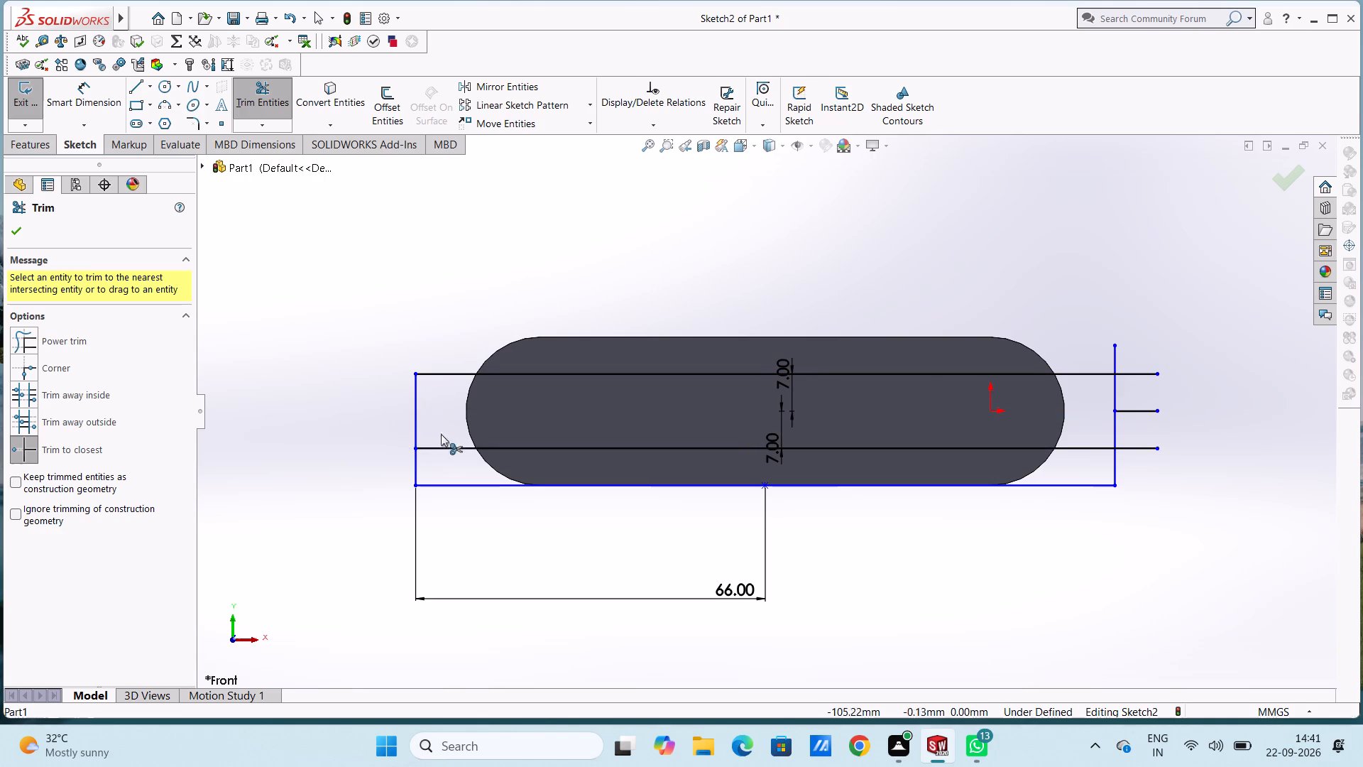
{"action": "left_click", "coordinate": [452, 488]}
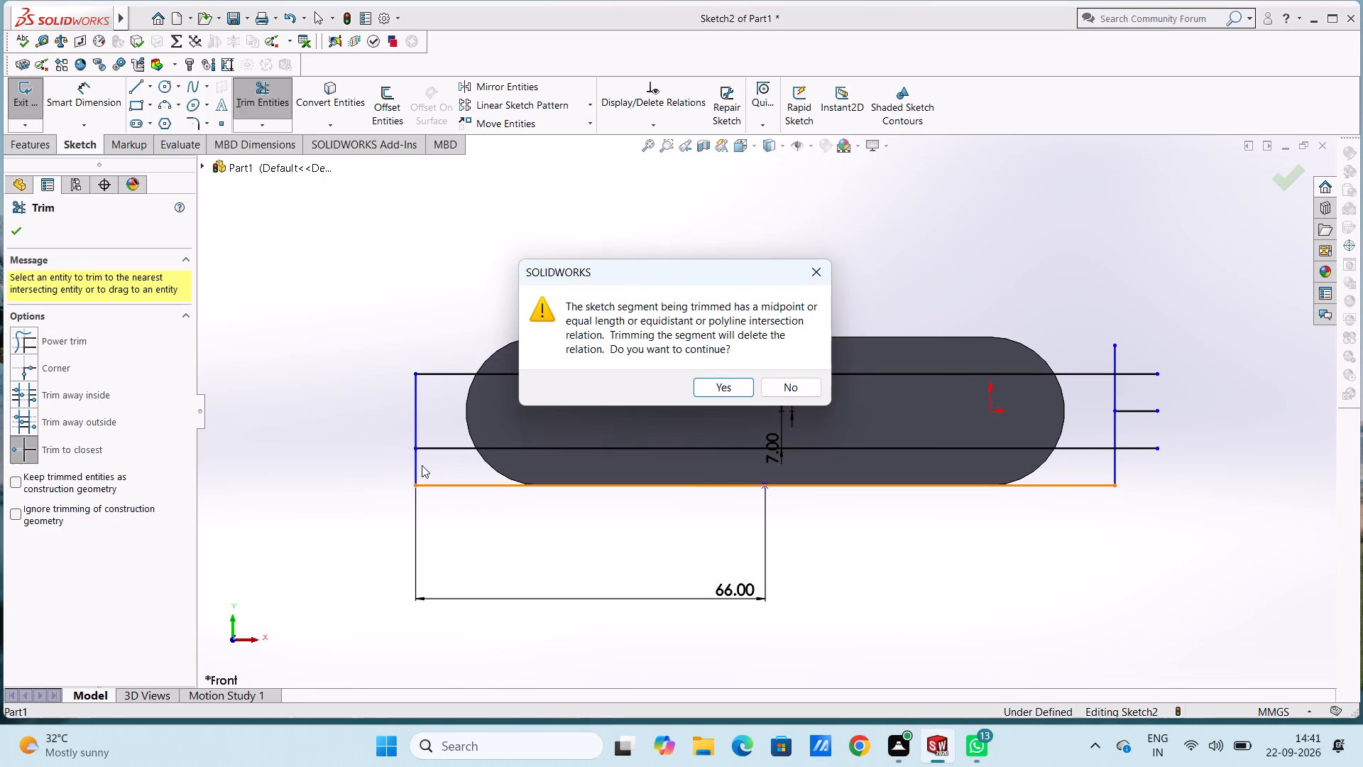
{"action": "left_click", "coordinate": [716, 390]}
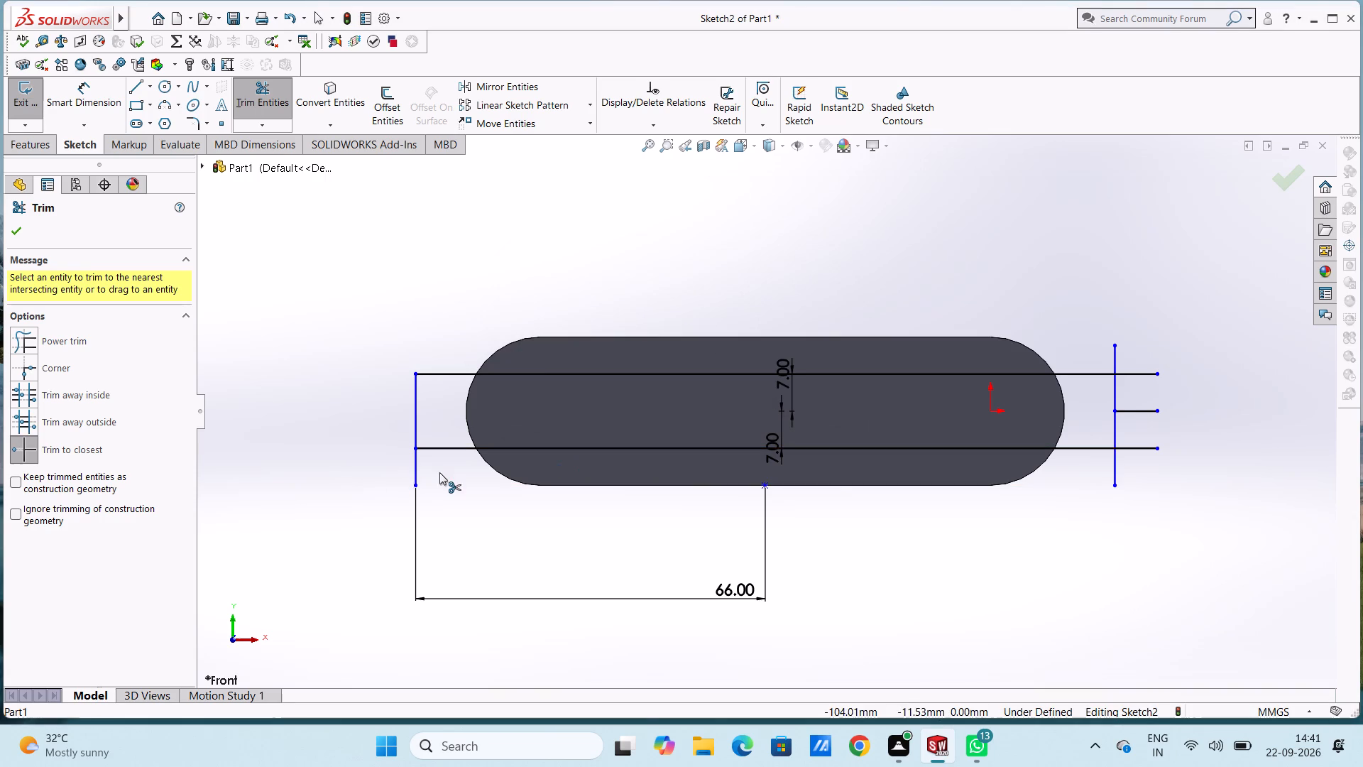
{"action": "left_click", "coordinate": [417, 470]}
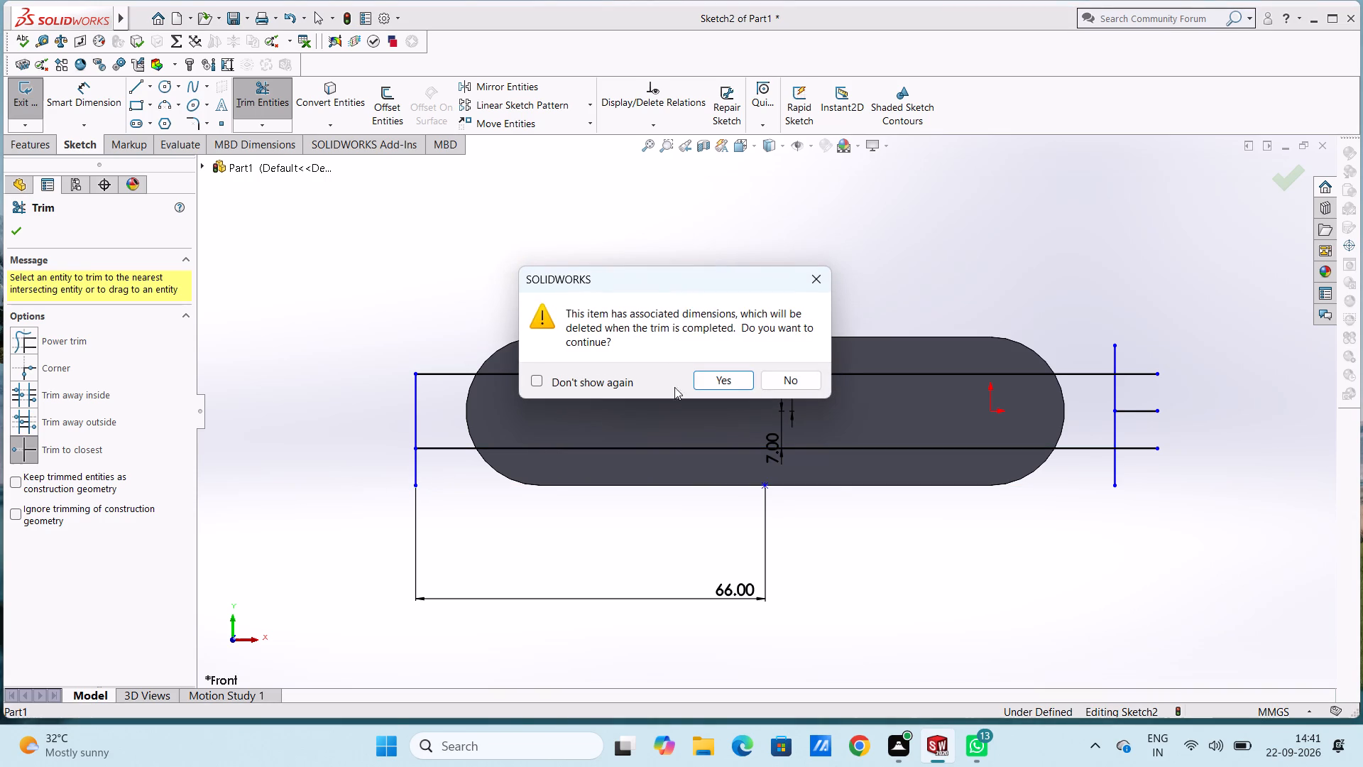
{"action": "left_click", "coordinate": [716, 387]}
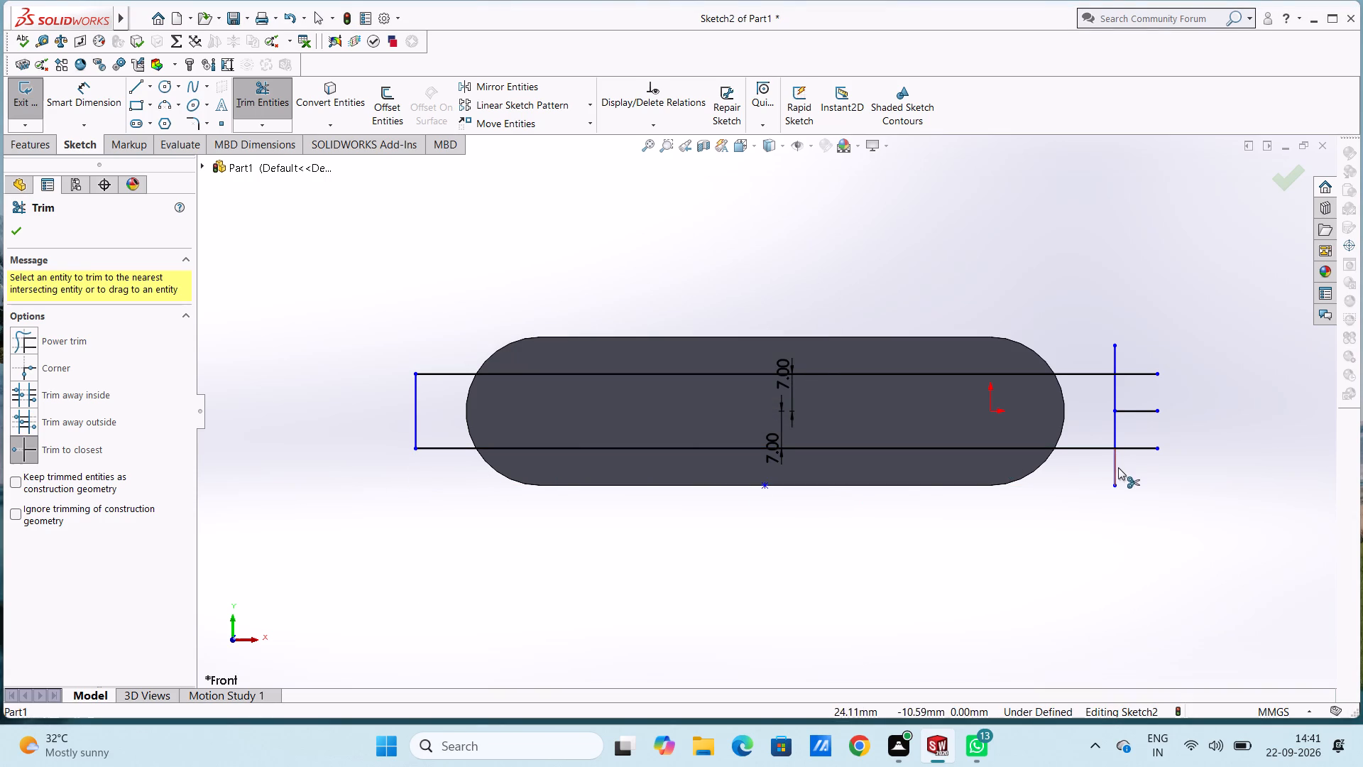
Trim the right vertical's stubs and the horizontal overhangs beyond it, leaving a closed rectangle across the slot face.
{"action": "left_click", "coordinate": [1118, 467]}
{"action": "left_click", "coordinate": [1129, 450]}
{"action": "left_click", "coordinate": [1138, 413]}
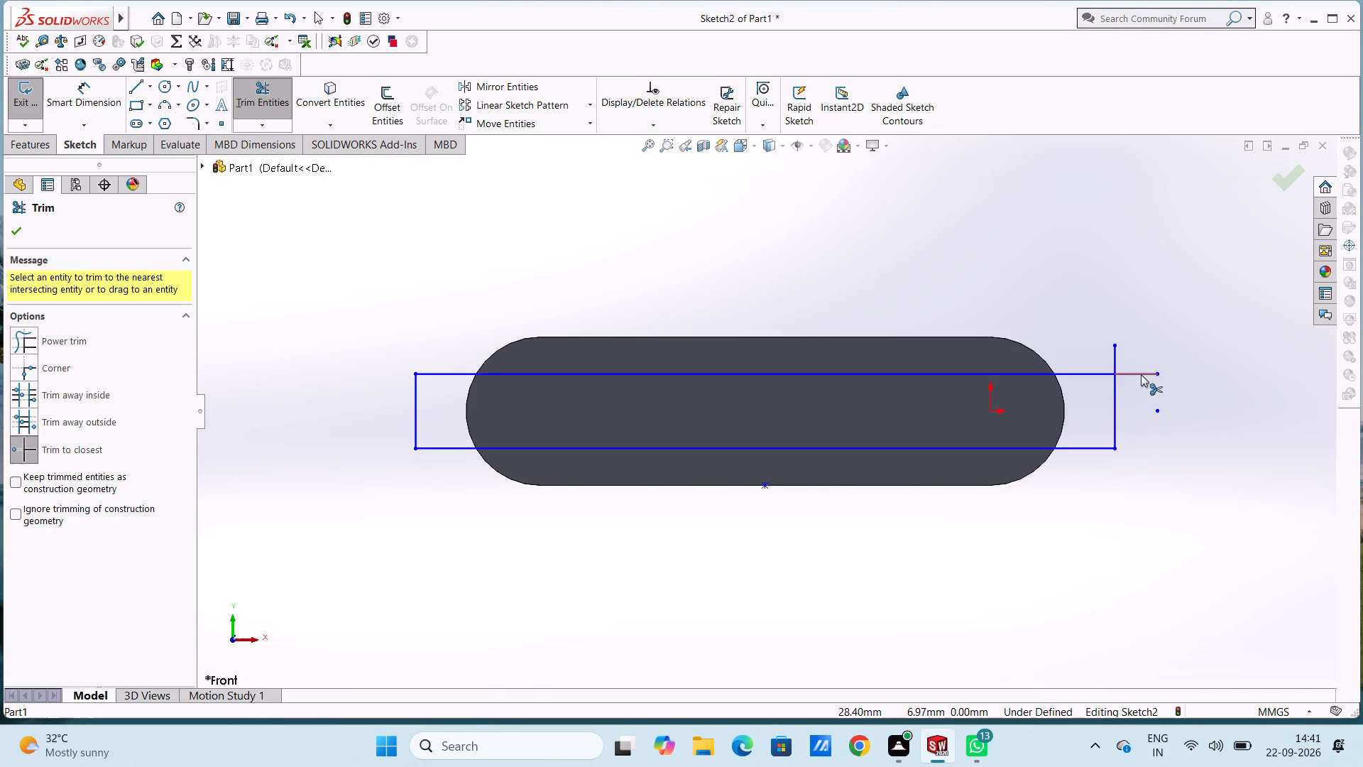
{"action": "left_click", "coordinate": [1141, 374]}
{"action": "left_click", "coordinate": [1115, 356]}
{"action": "left_click", "coordinate": [1159, 374]}
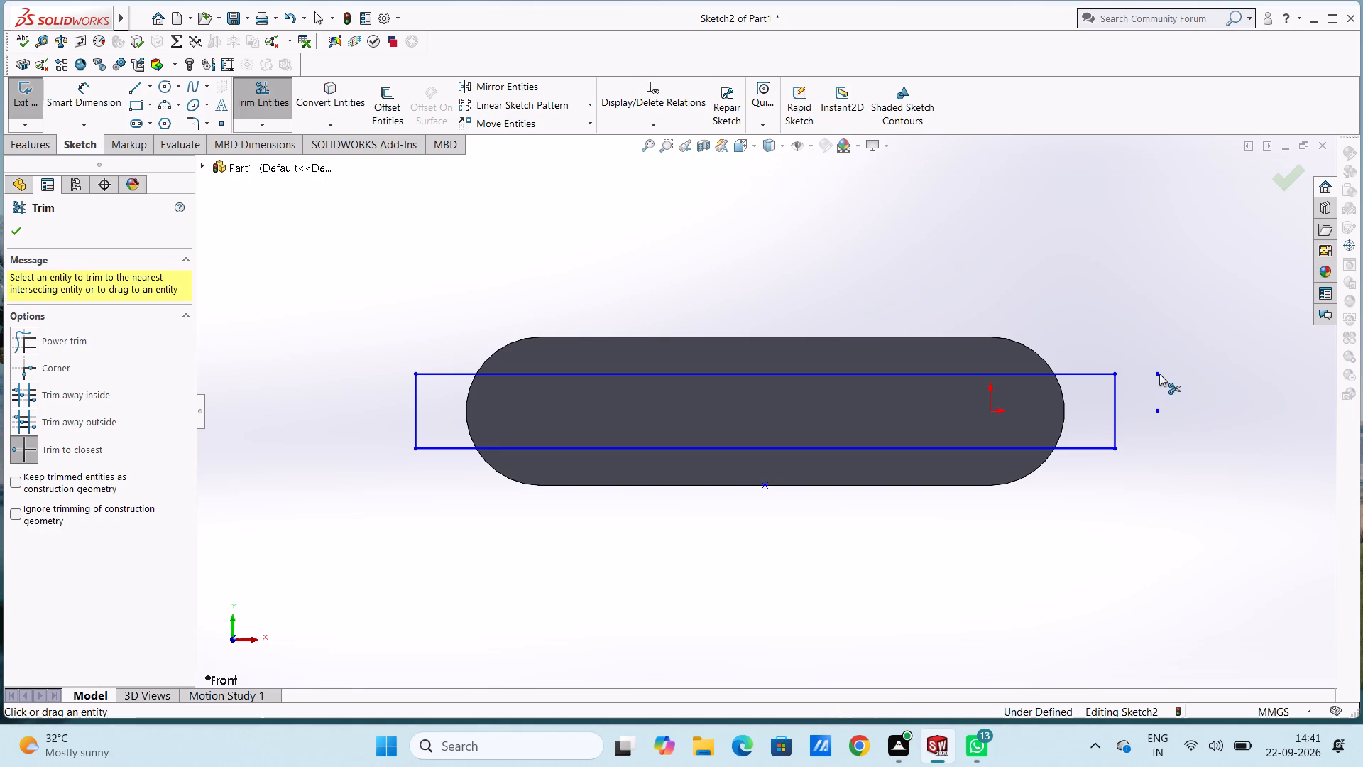
{"action": "key", "text": "Escape"}
{"action": "key", "text": "Escape"}
{"action": "key", "text": "Escape"}
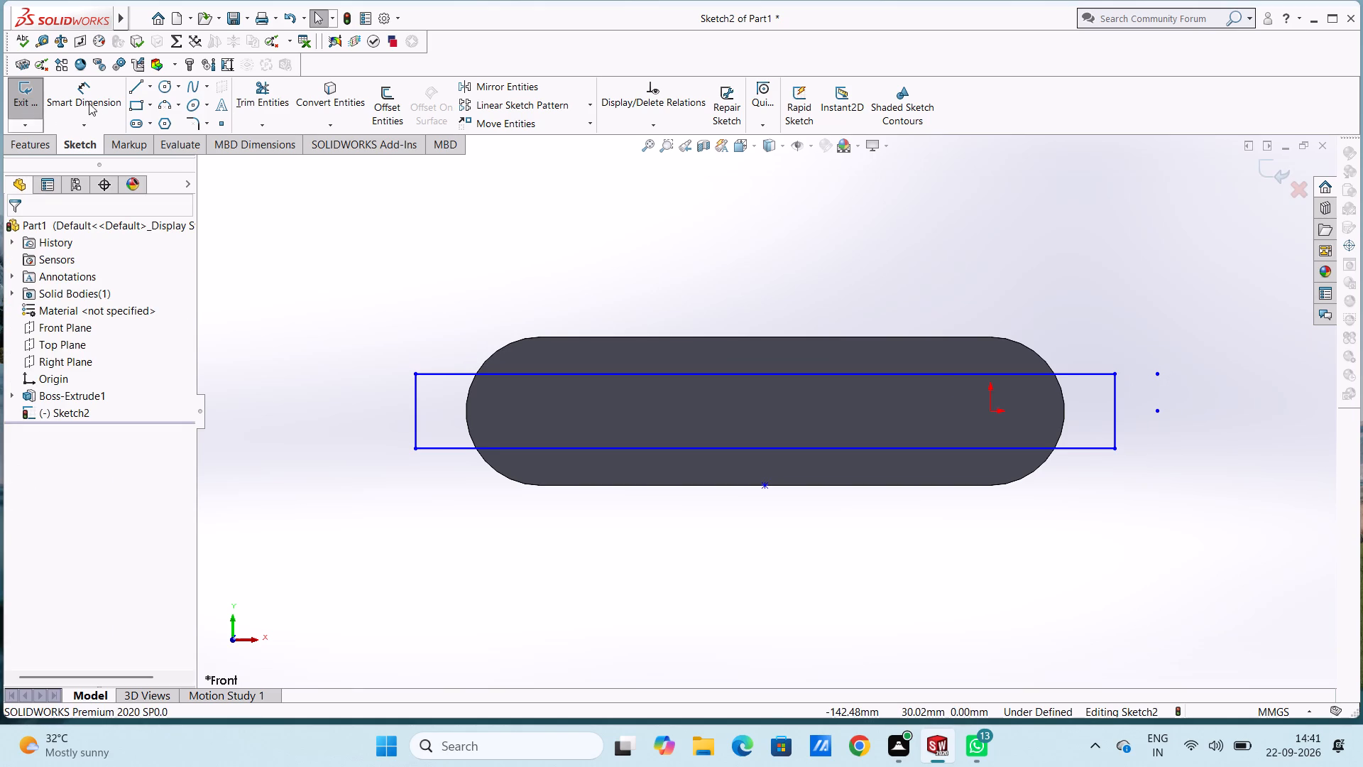
Dimension the height of the rectangle on its left side.
{"action": "left_click", "coordinate": [104, 97]}
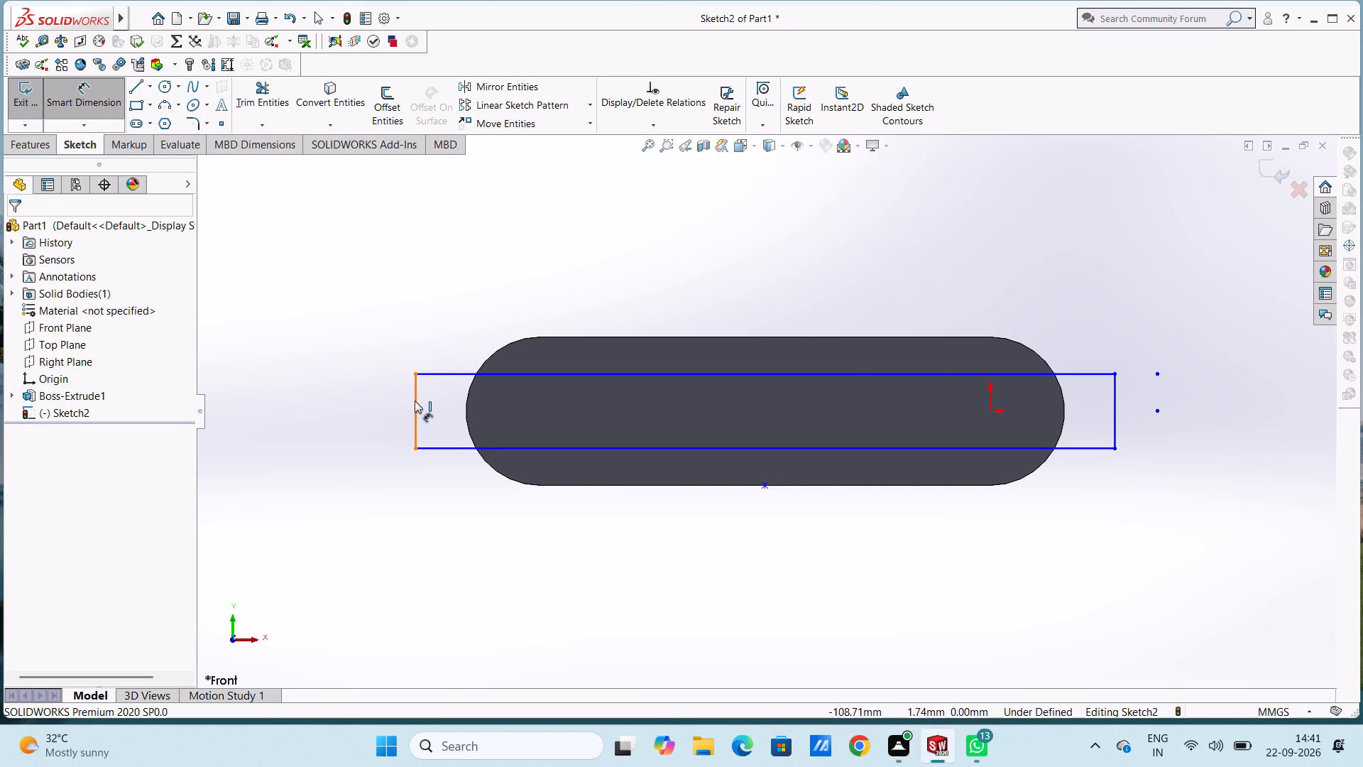
{"action": "left_click", "coordinate": [415, 401]}
{"action": "left_click", "coordinate": [297, 396]}
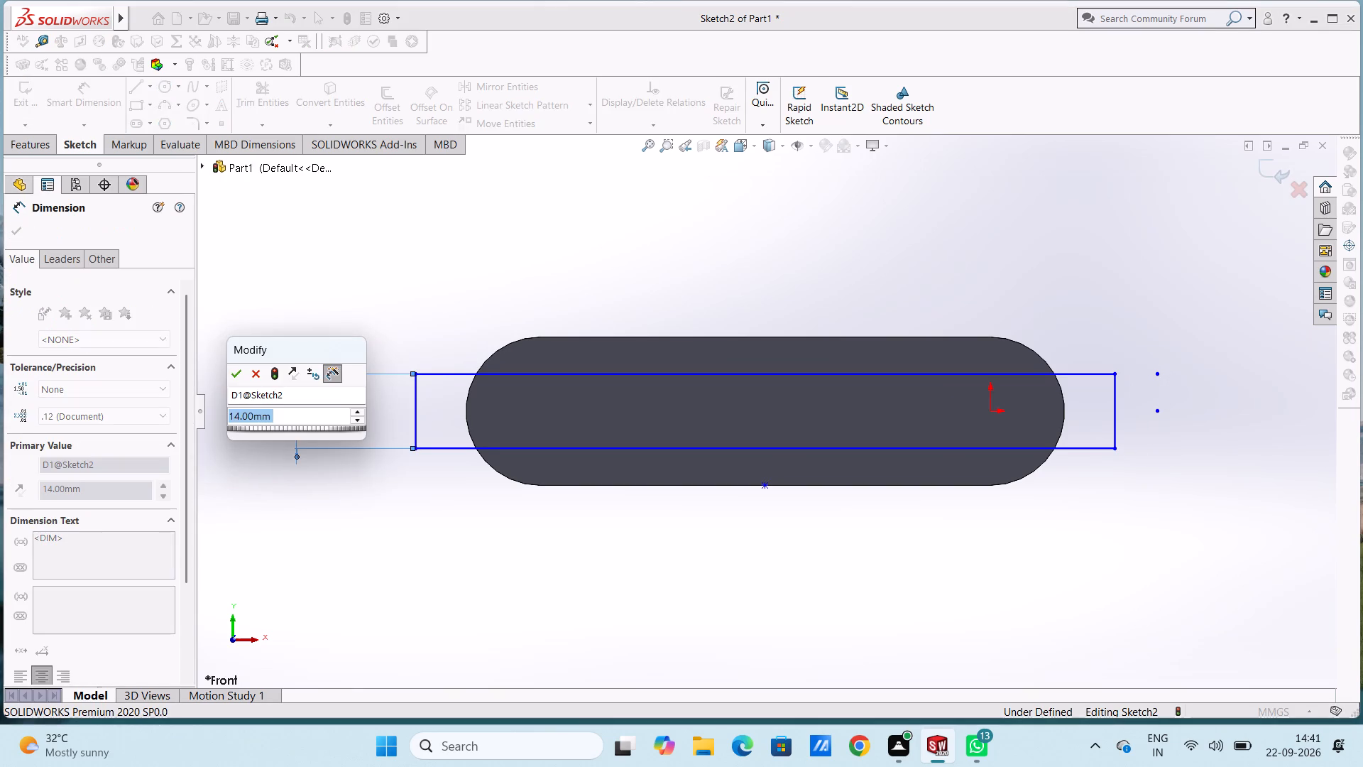
{"action": "left_click", "coordinate": [236, 379]}
{"action": "left_click", "coordinate": [288, 276]}
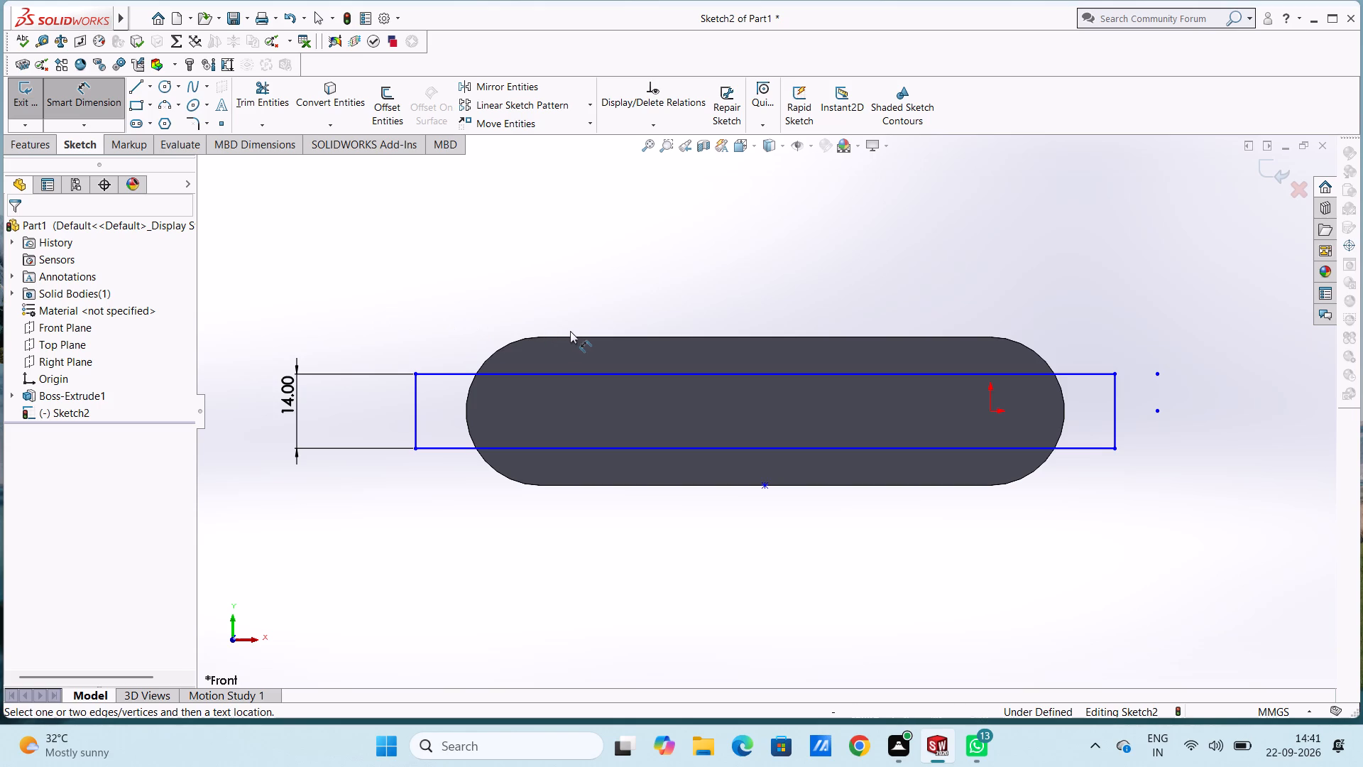
Dimension the gap between the slot face's upper straight edge and the rectangle's top line.
{"action": "left_click", "coordinate": [580, 337]}
{"action": "left_click", "coordinate": [603, 375]}
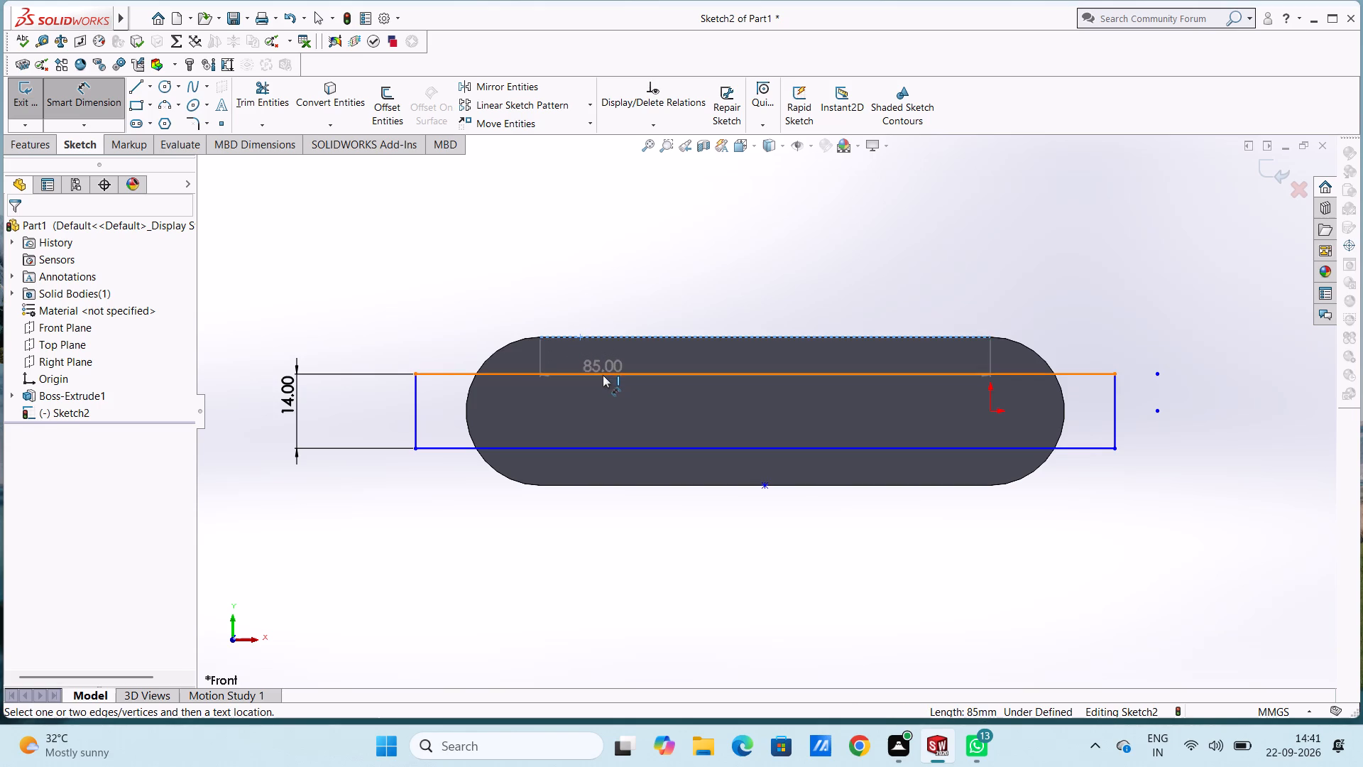
{"action": "left_click", "coordinate": [355, 342]}
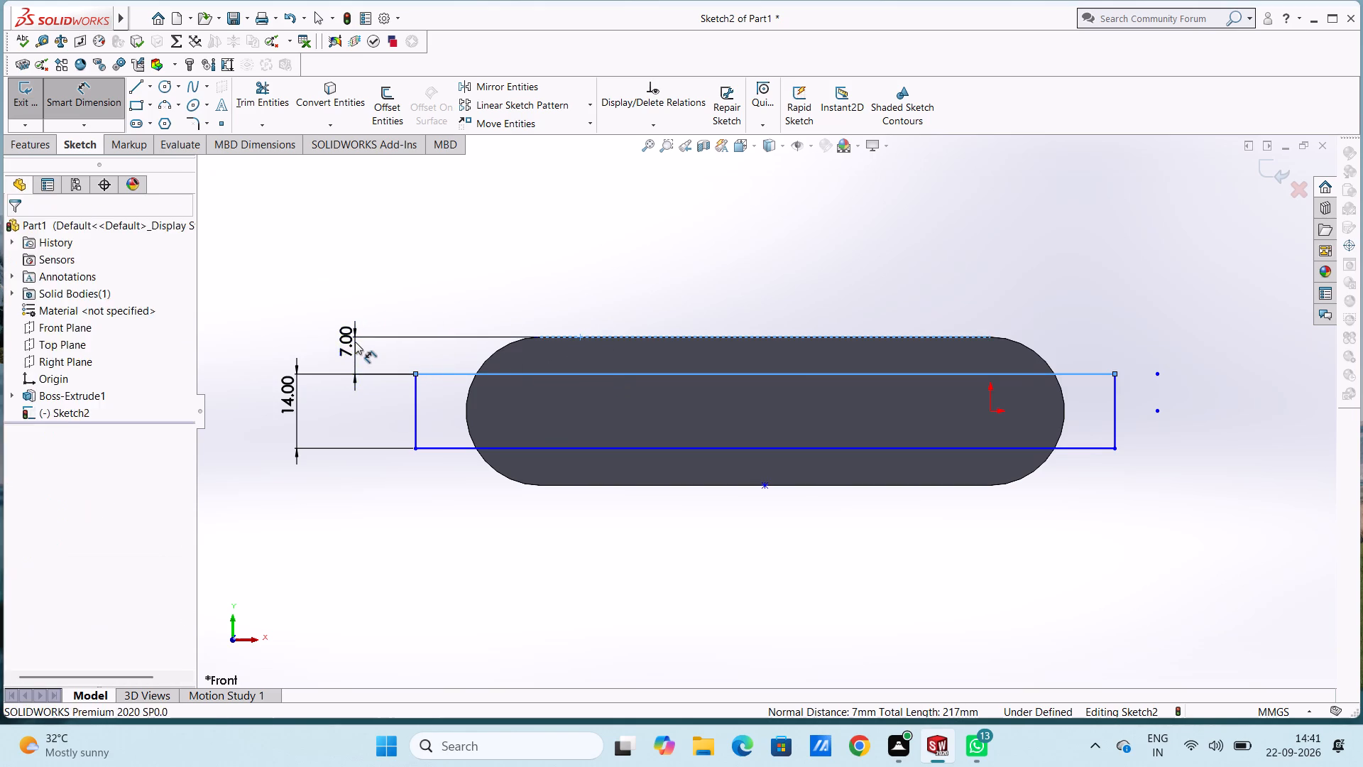
{"action": "left_click", "coordinate": [295, 322]}
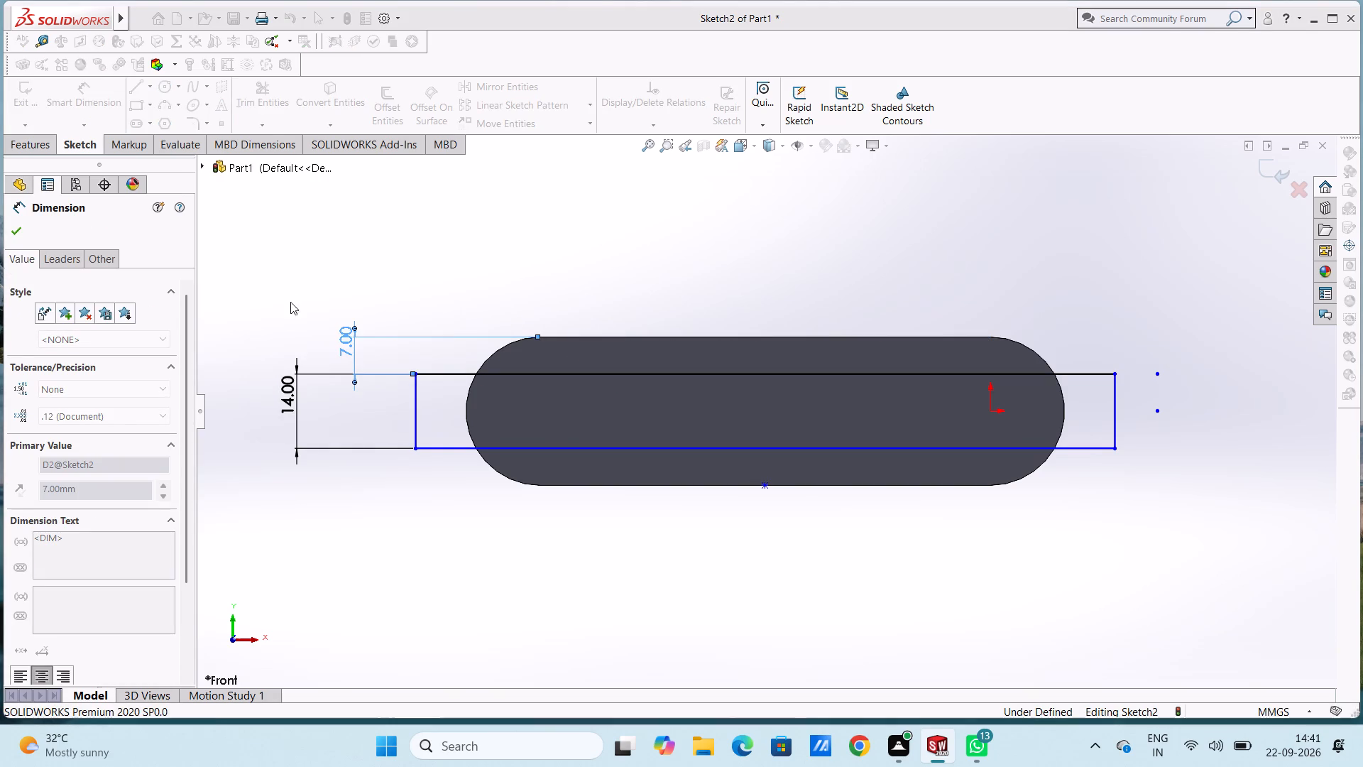
{"action": "left_click", "coordinate": [291, 282]}
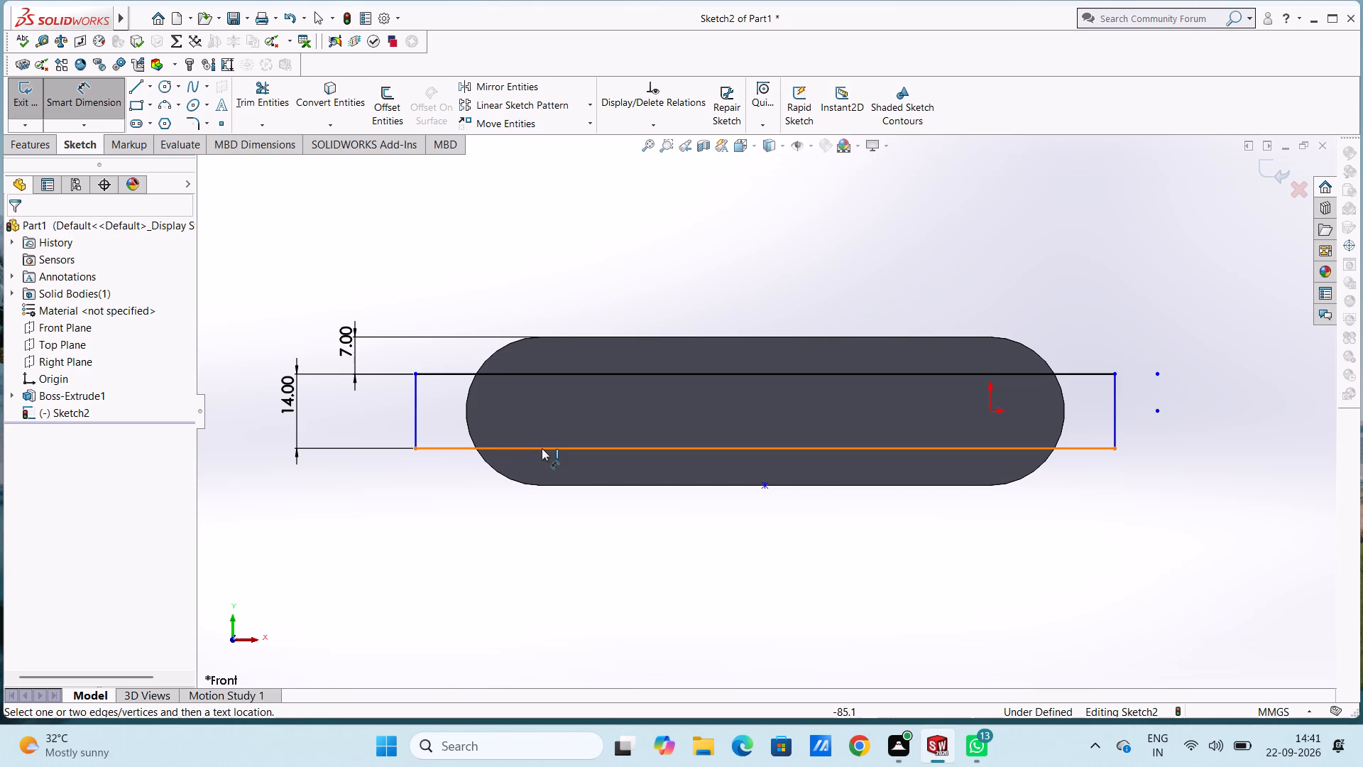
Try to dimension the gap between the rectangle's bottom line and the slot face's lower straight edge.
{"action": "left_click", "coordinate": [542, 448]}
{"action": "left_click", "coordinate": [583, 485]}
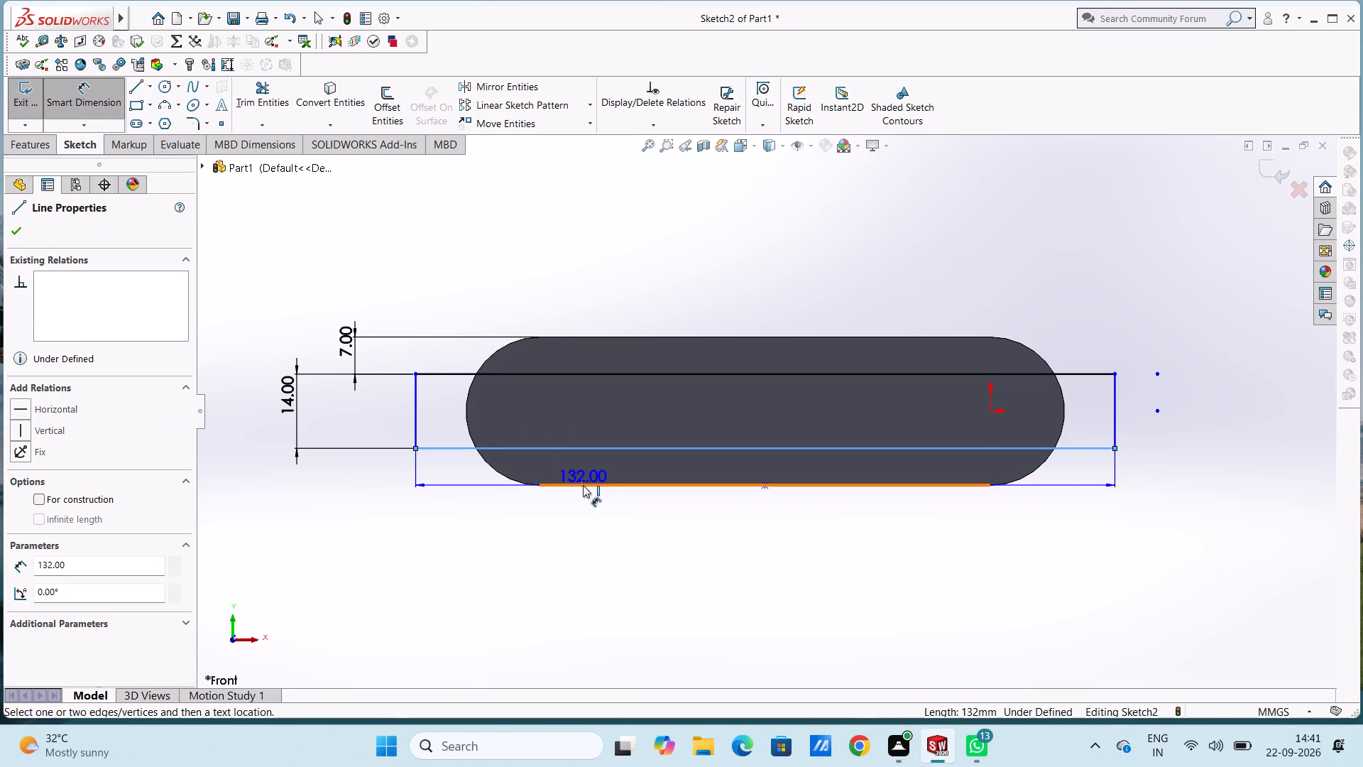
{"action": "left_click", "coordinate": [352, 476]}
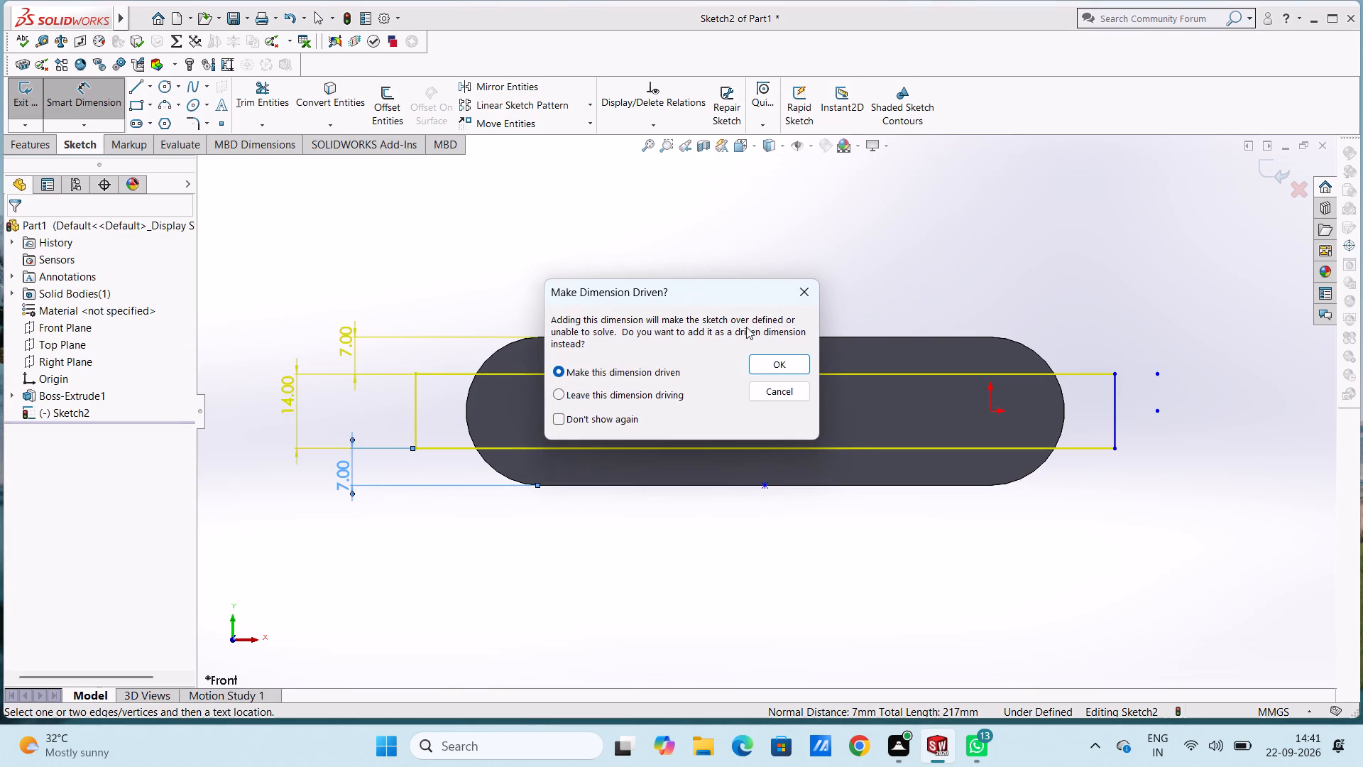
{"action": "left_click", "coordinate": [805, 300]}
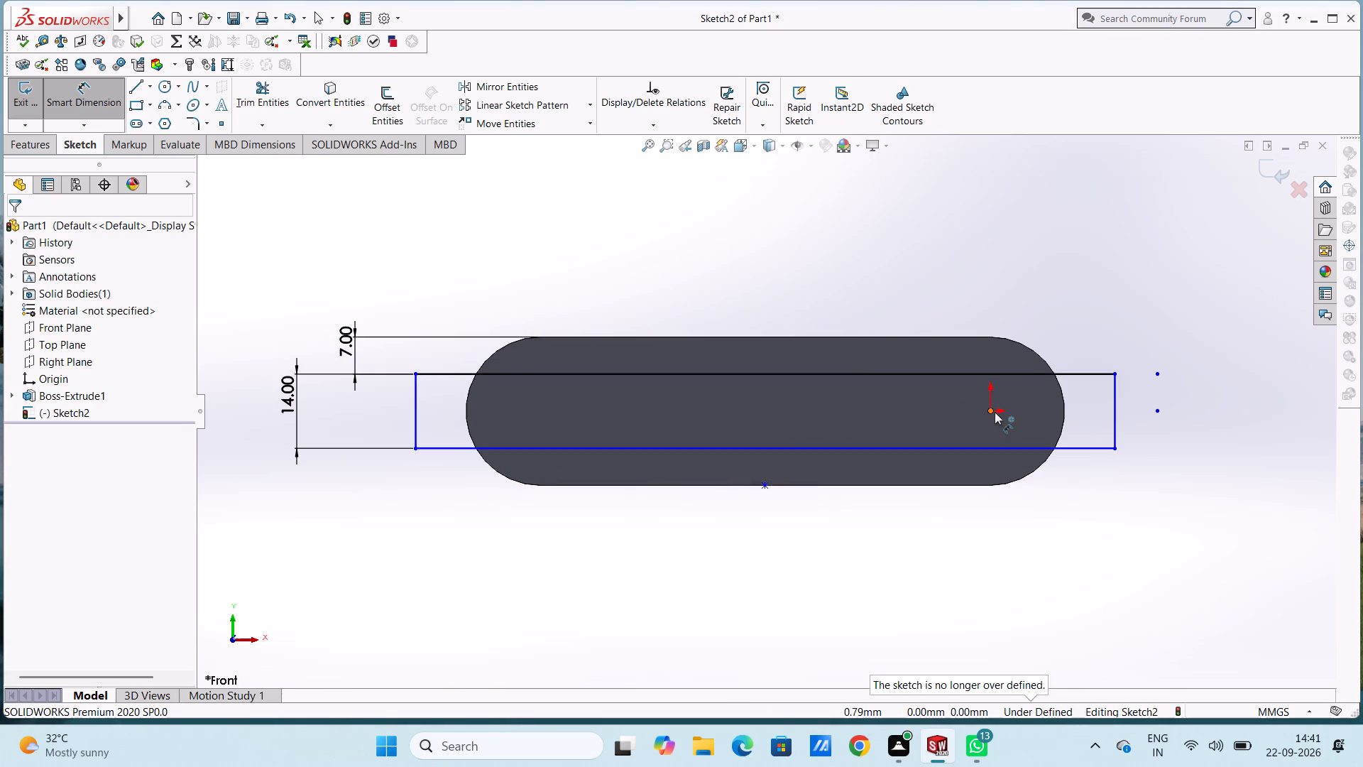
Dimension the horizontal distance from the origin to the rectangle's right vertical line, placing it below the slot.
{"action": "left_click", "coordinate": [992, 410]}
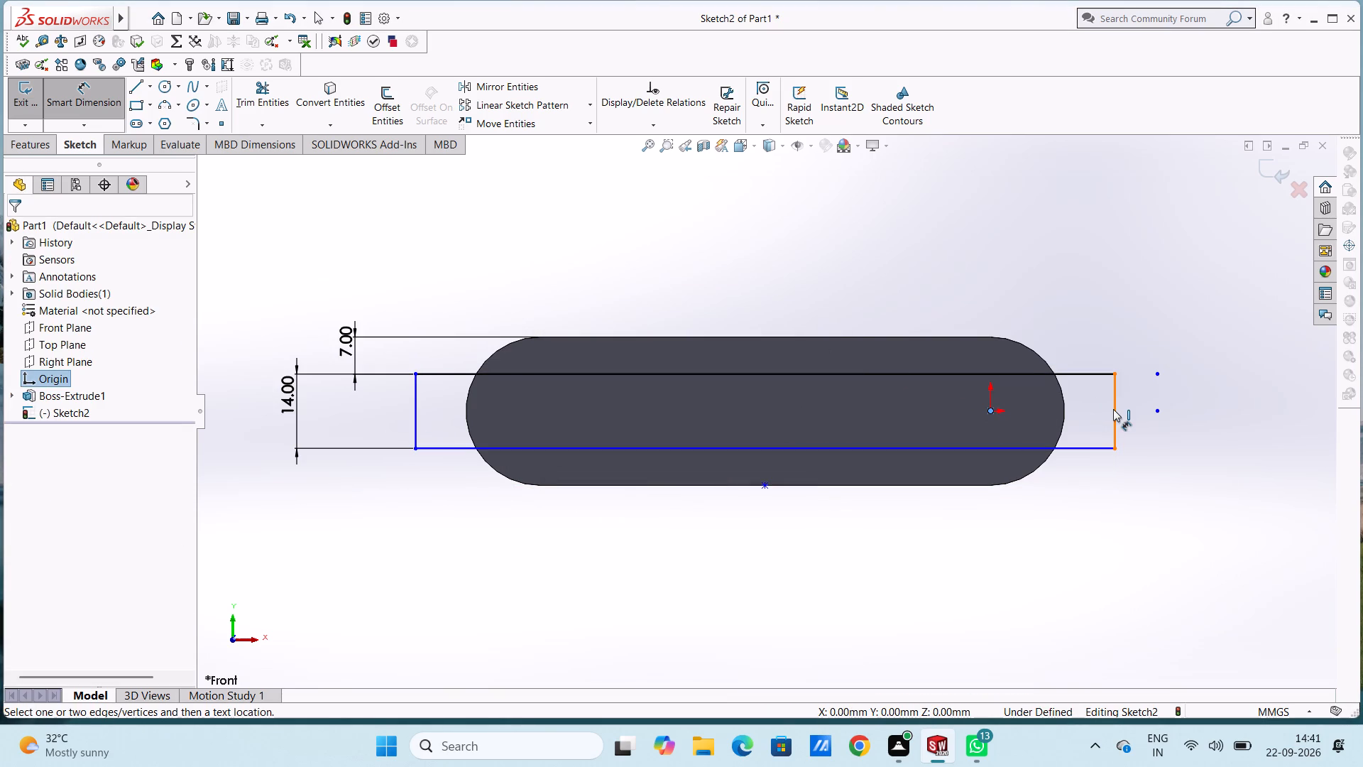
{"action": "left_click", "coordinate": [1113, 409]}
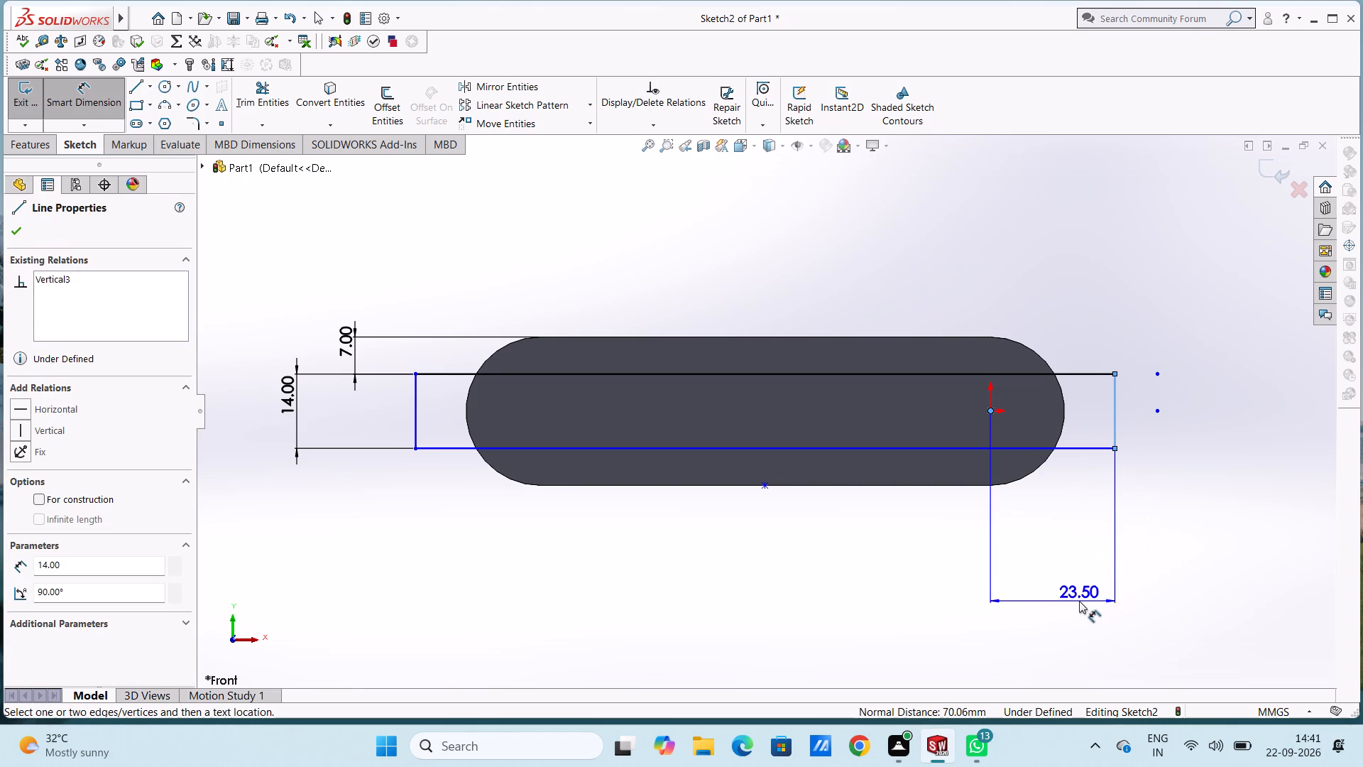
{"action": "left_click", "coordinate": [1079, 601]}
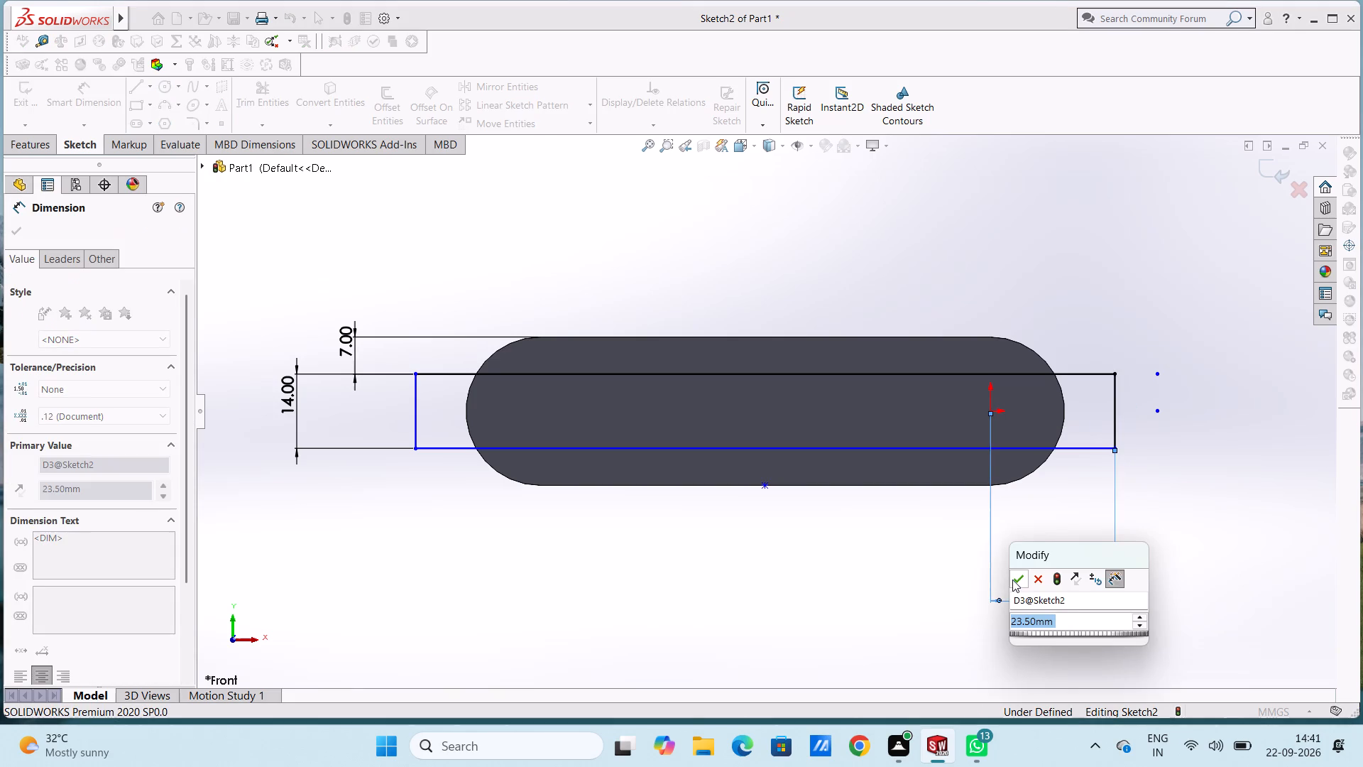
{"action": "left_click", "coordinate": [1012, 580]}
{"action": "left_click", "coordinate": [899, 582]}
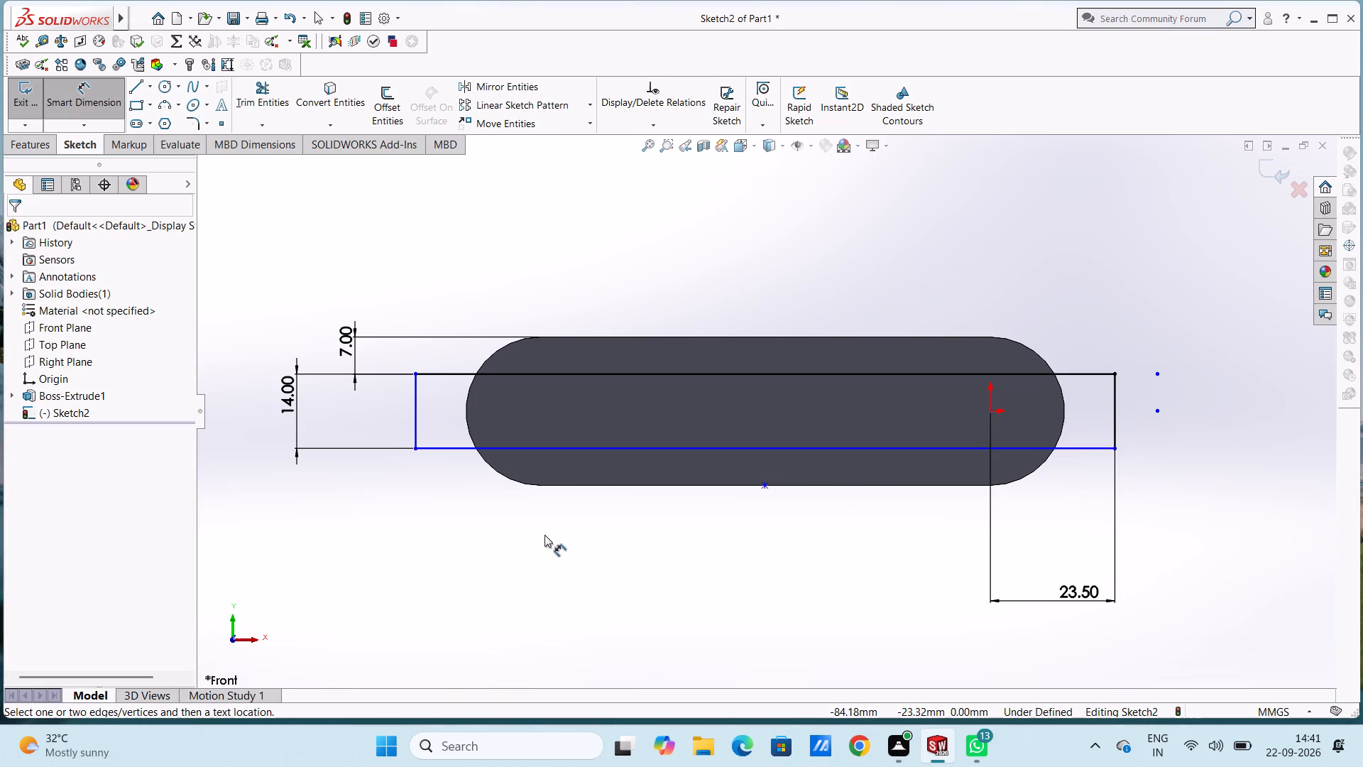
Dimension the rectangle's overall width between its two vertical lines, placing it below the origin distance dimension.
{"action": "left_click", "coordinate": [414, 415]}
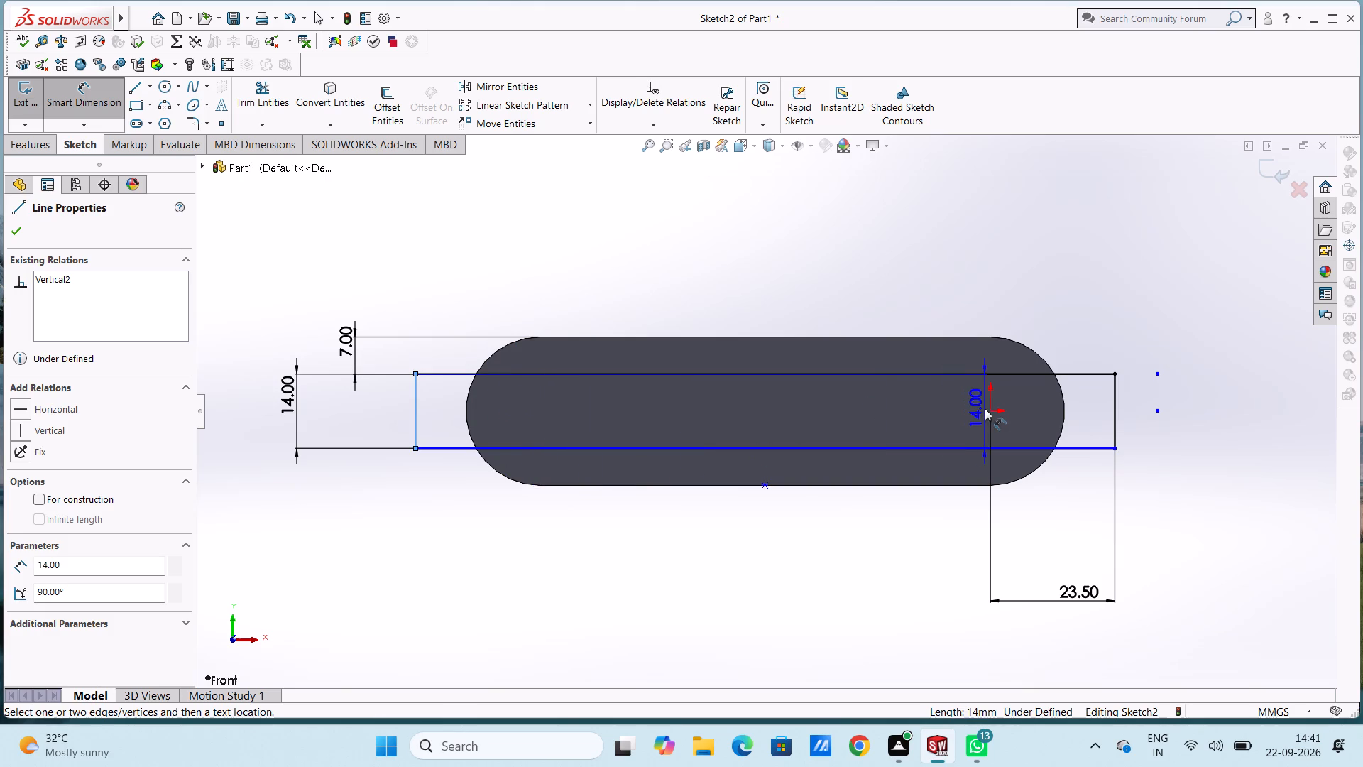
{"action": "left_click", "coordinate": [1115, 413]}
{"action": "left_click", "coordinate": [1115, 626]}
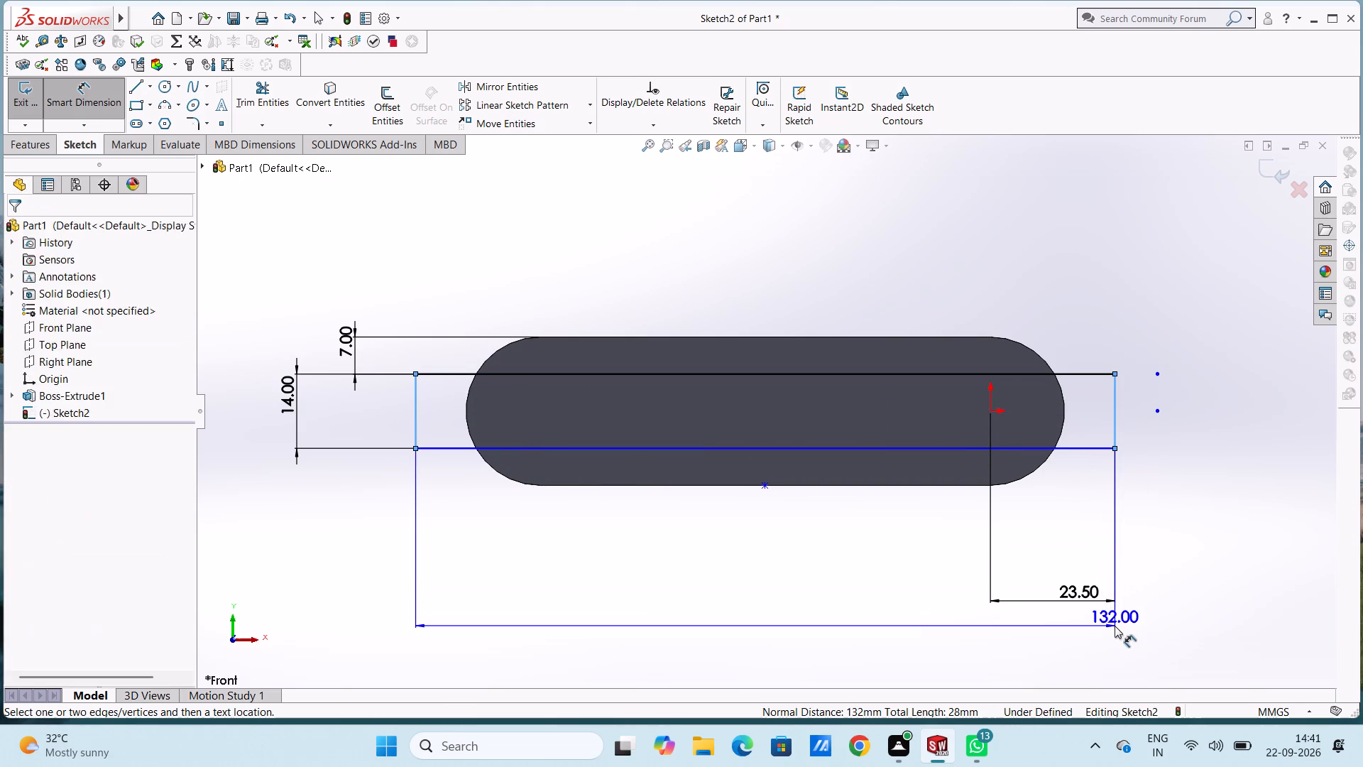
{"action": "left_click", "coordinate": [1057, 606]}
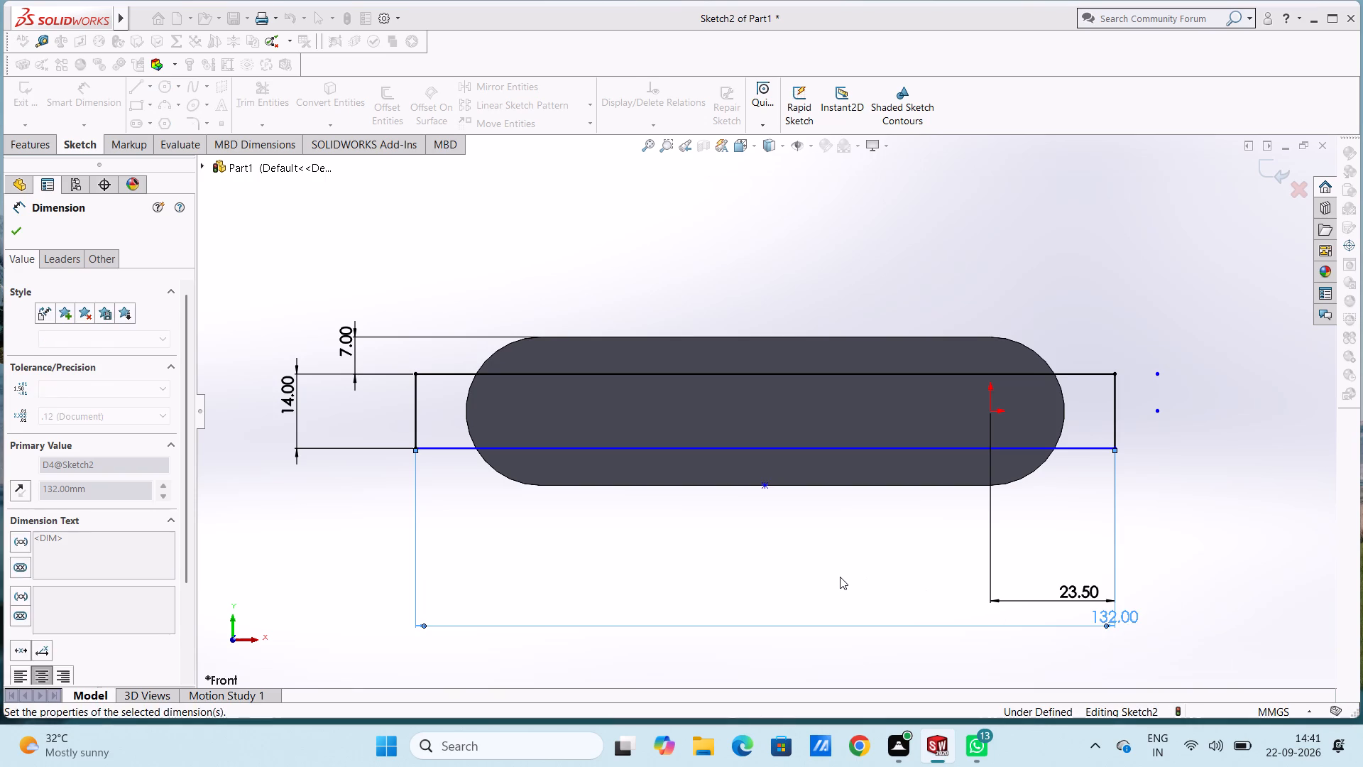
{"action": "left_click", "coordinate": [840, 577]}
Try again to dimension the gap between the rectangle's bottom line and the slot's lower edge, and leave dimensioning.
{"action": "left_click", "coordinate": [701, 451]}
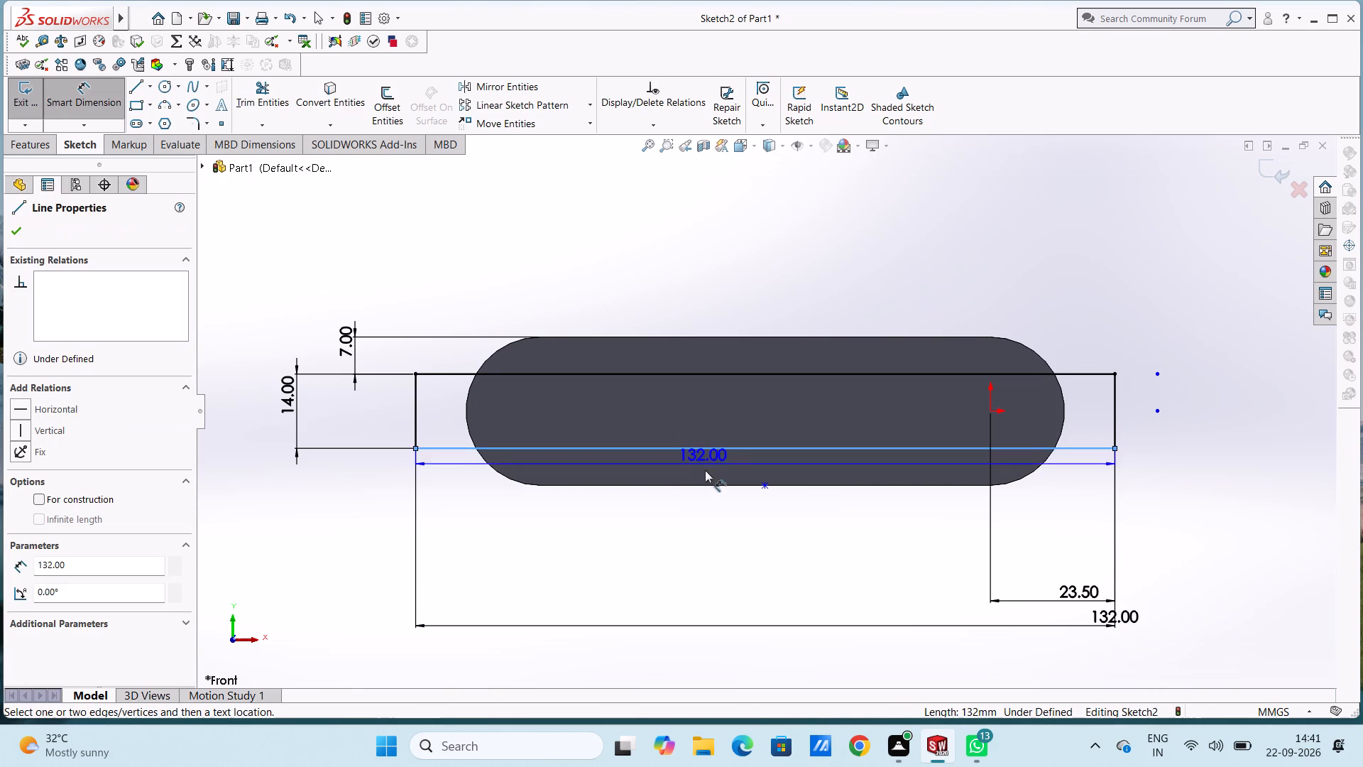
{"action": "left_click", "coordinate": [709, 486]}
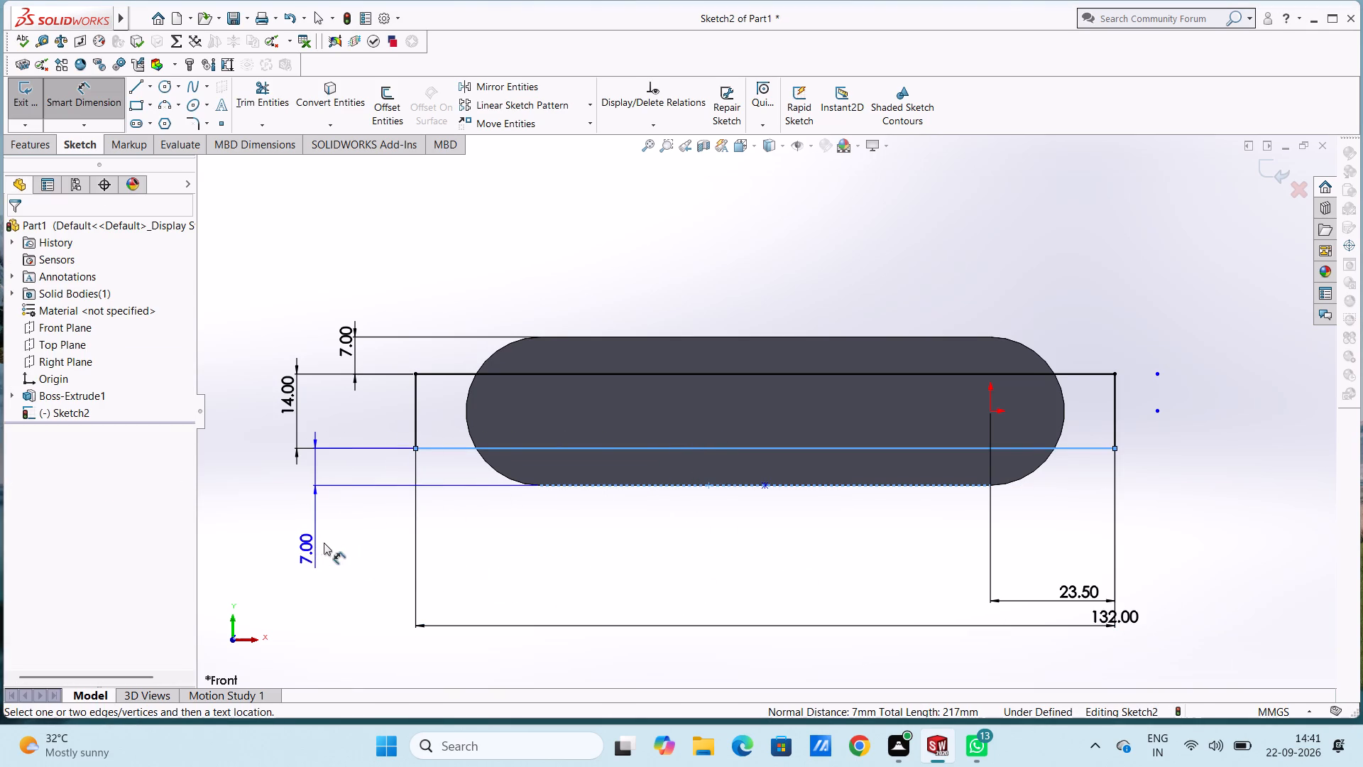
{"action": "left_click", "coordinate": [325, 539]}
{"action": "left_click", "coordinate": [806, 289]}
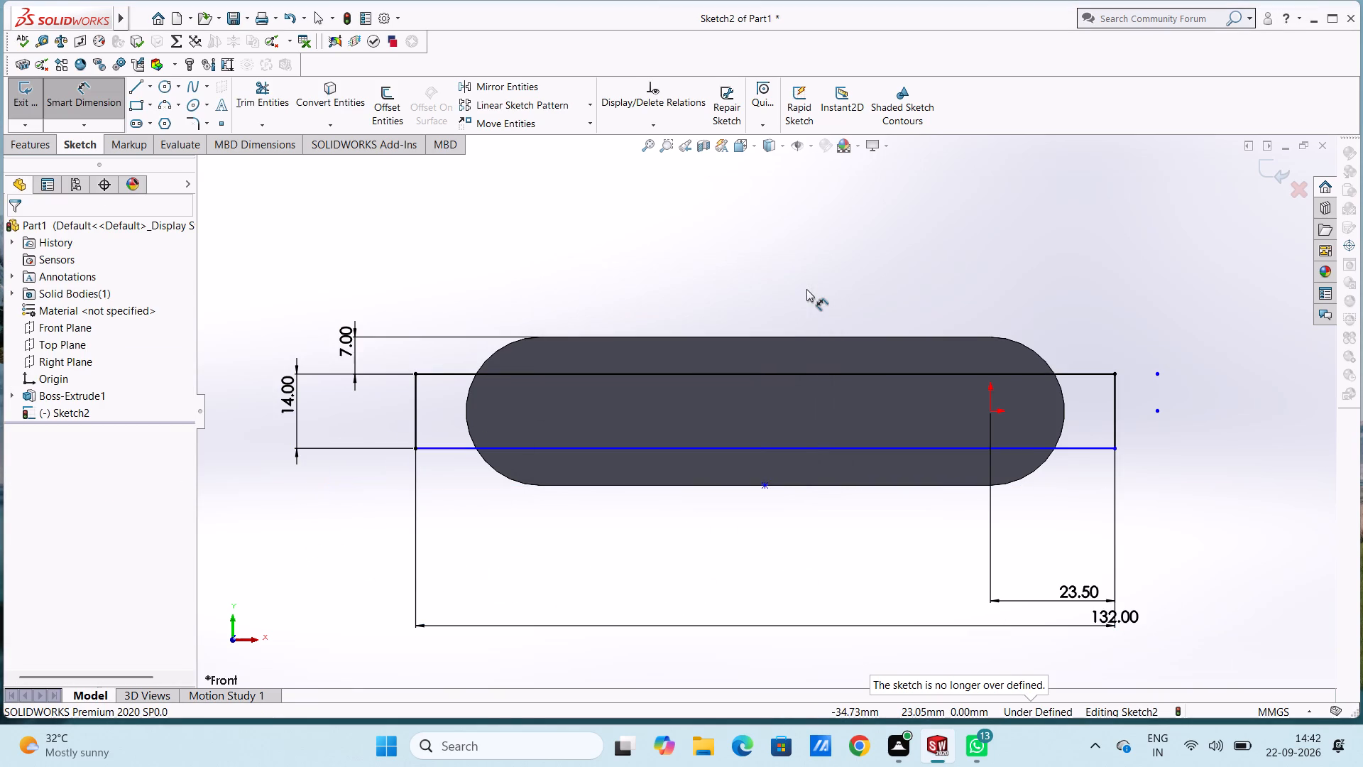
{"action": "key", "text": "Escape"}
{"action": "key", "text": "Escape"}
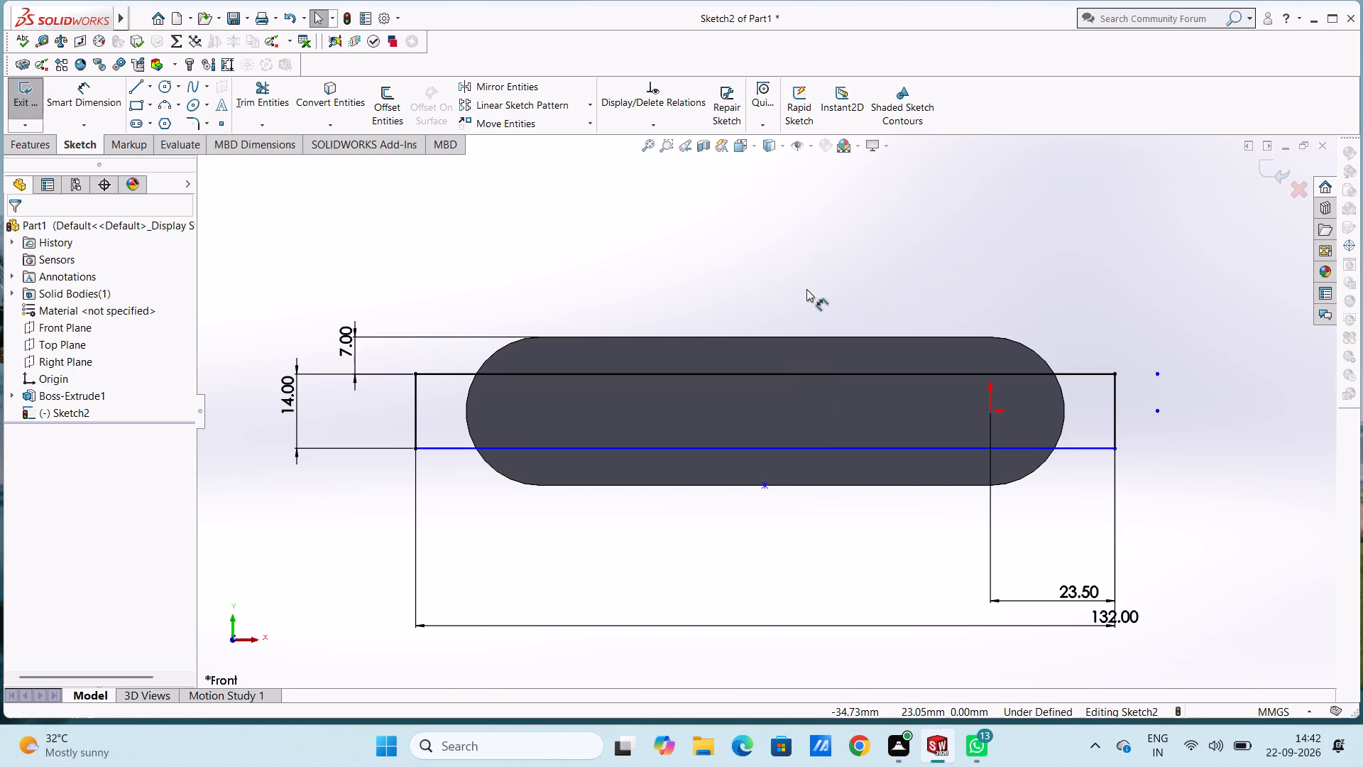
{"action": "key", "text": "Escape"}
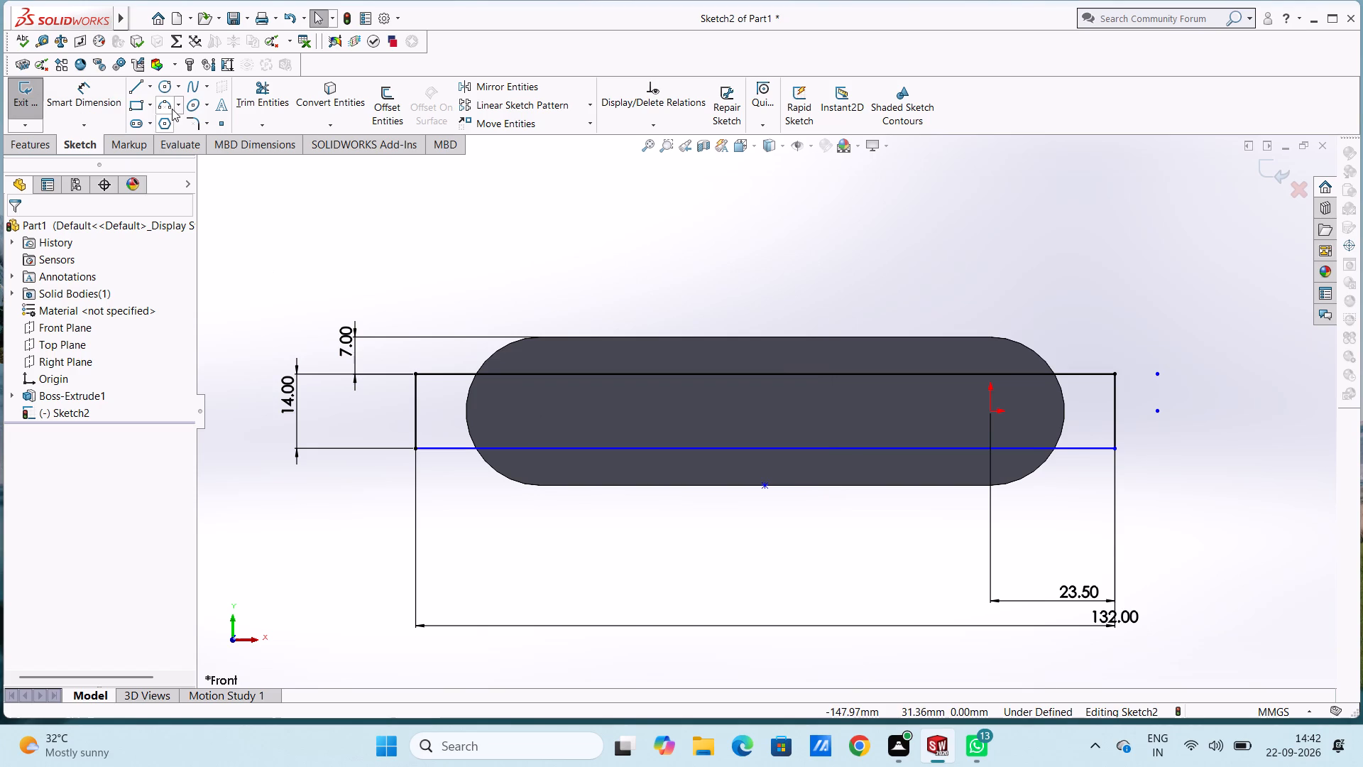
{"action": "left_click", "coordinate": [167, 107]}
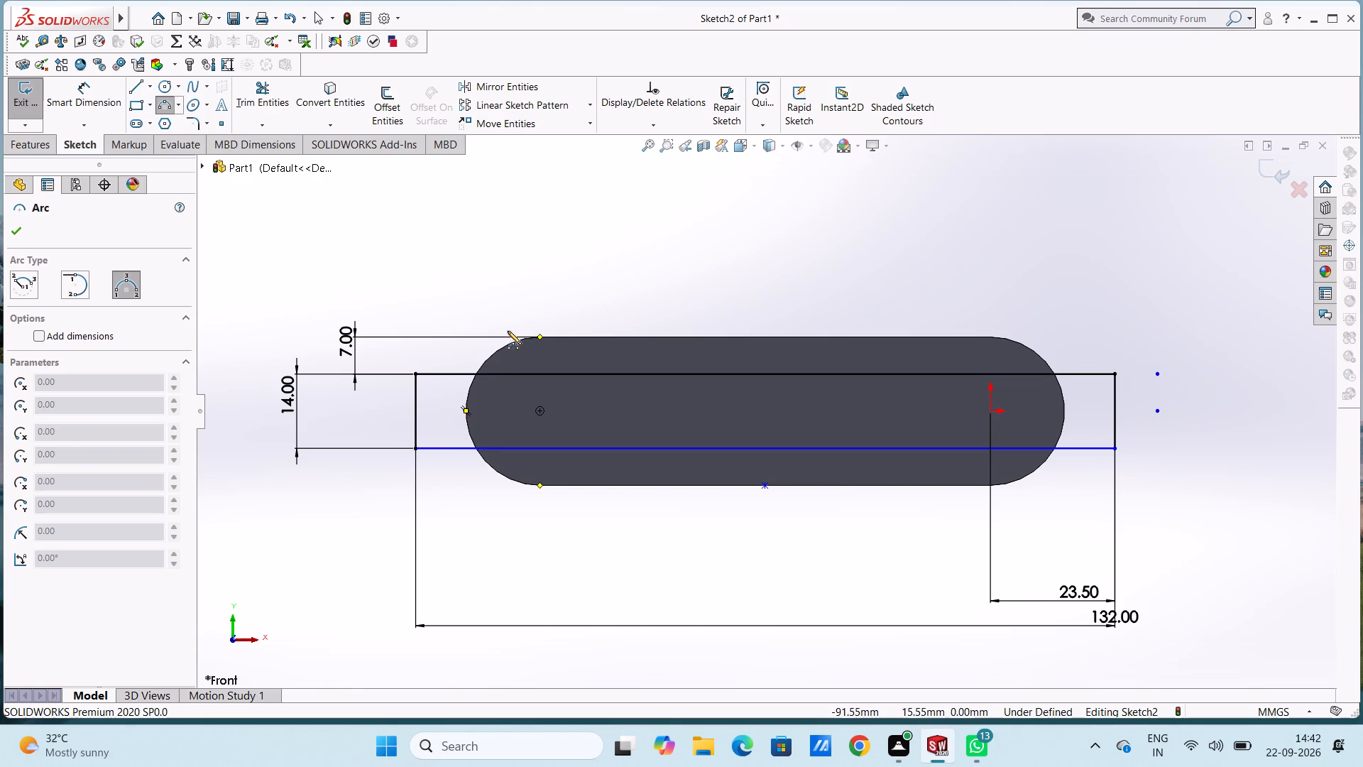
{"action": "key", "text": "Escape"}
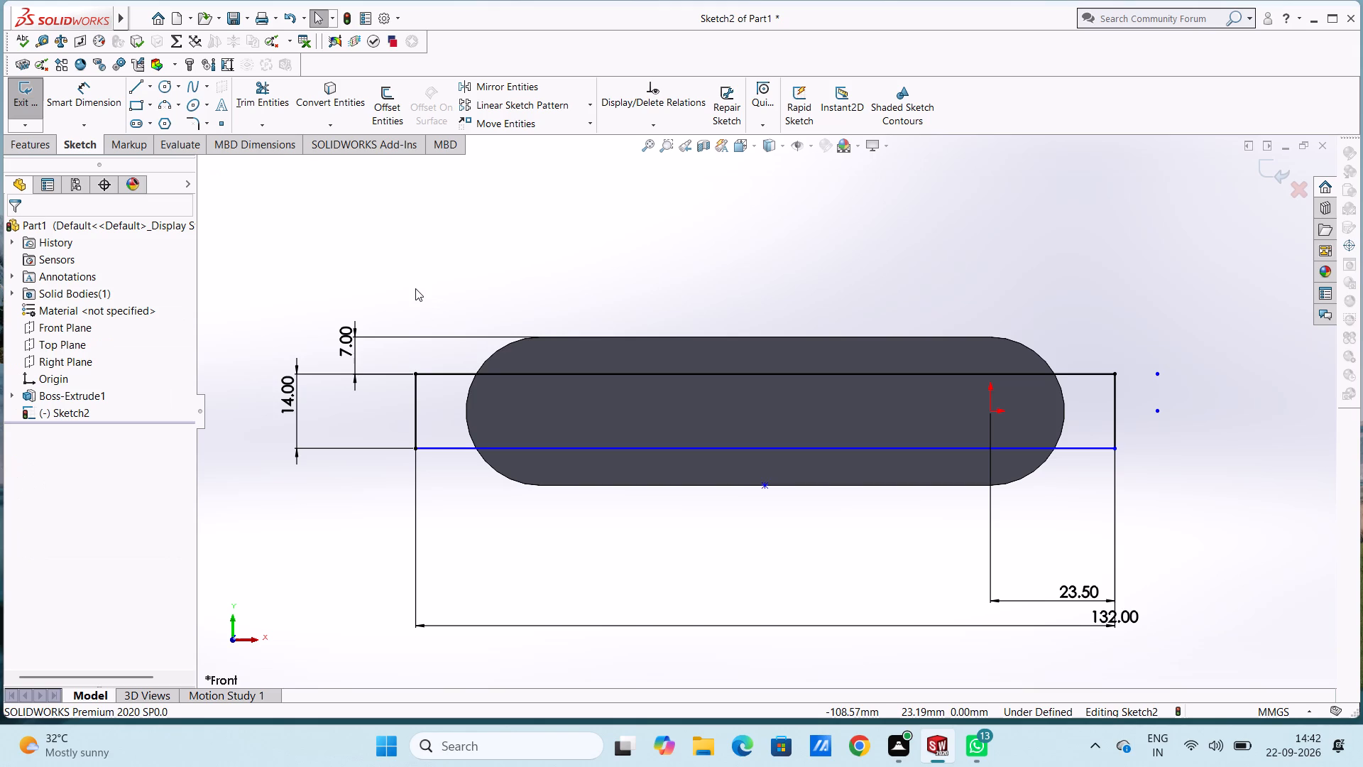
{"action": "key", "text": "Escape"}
Offset the slot face's two straight edges and both end arcs outward by 1 mm, in one direction only.
{"action": "left_click", "coordinate": [383, 97]}
{"action": "left_click", "coordinate": [632, 336]}
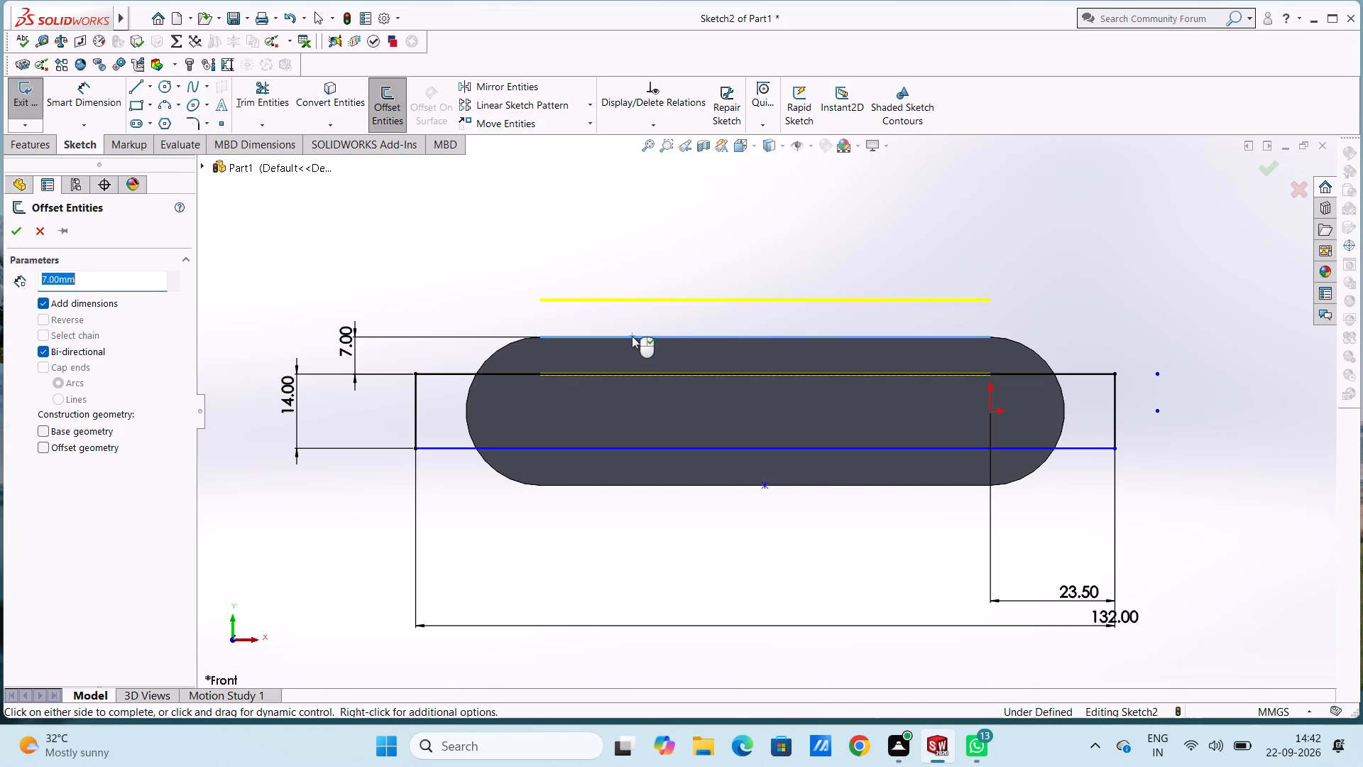
{"action": "left_click", "coordinate": [45, 334]}
{"action": "double_click", "coordinate": [91, 279]}
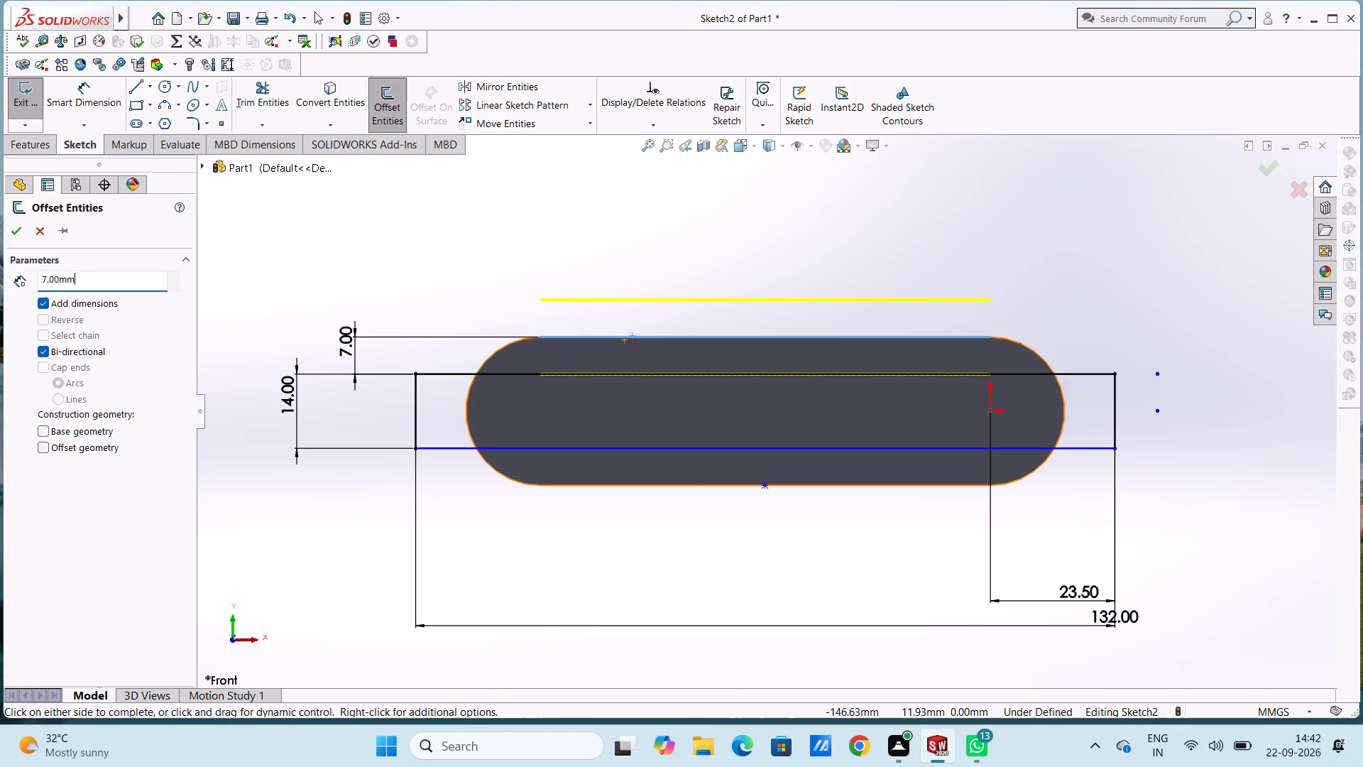
{"action": "key", "text": "1"}
{"action": "key", "text": "Return"}
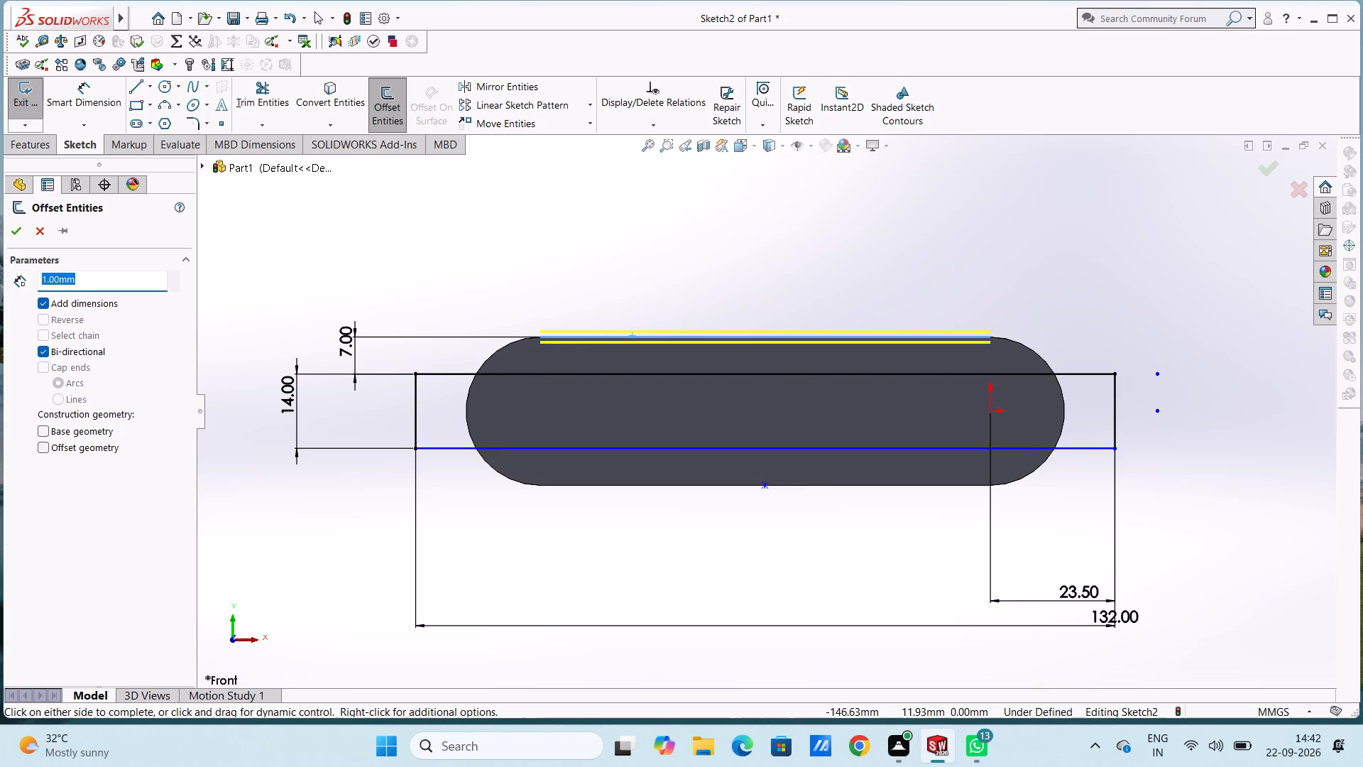
{"action": "left_click", "coordinate": [41, 350]}
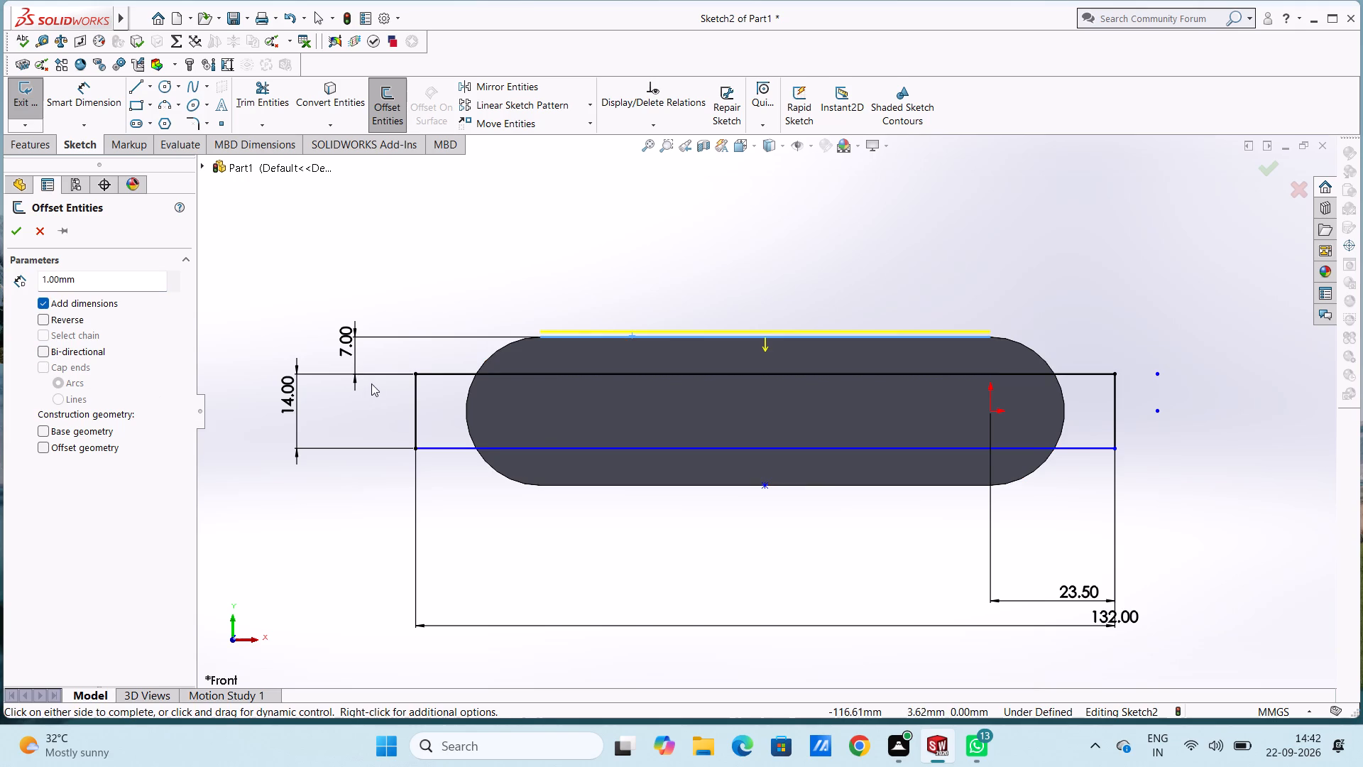
{"action": "left_click", "coordinate": [488, 360]}
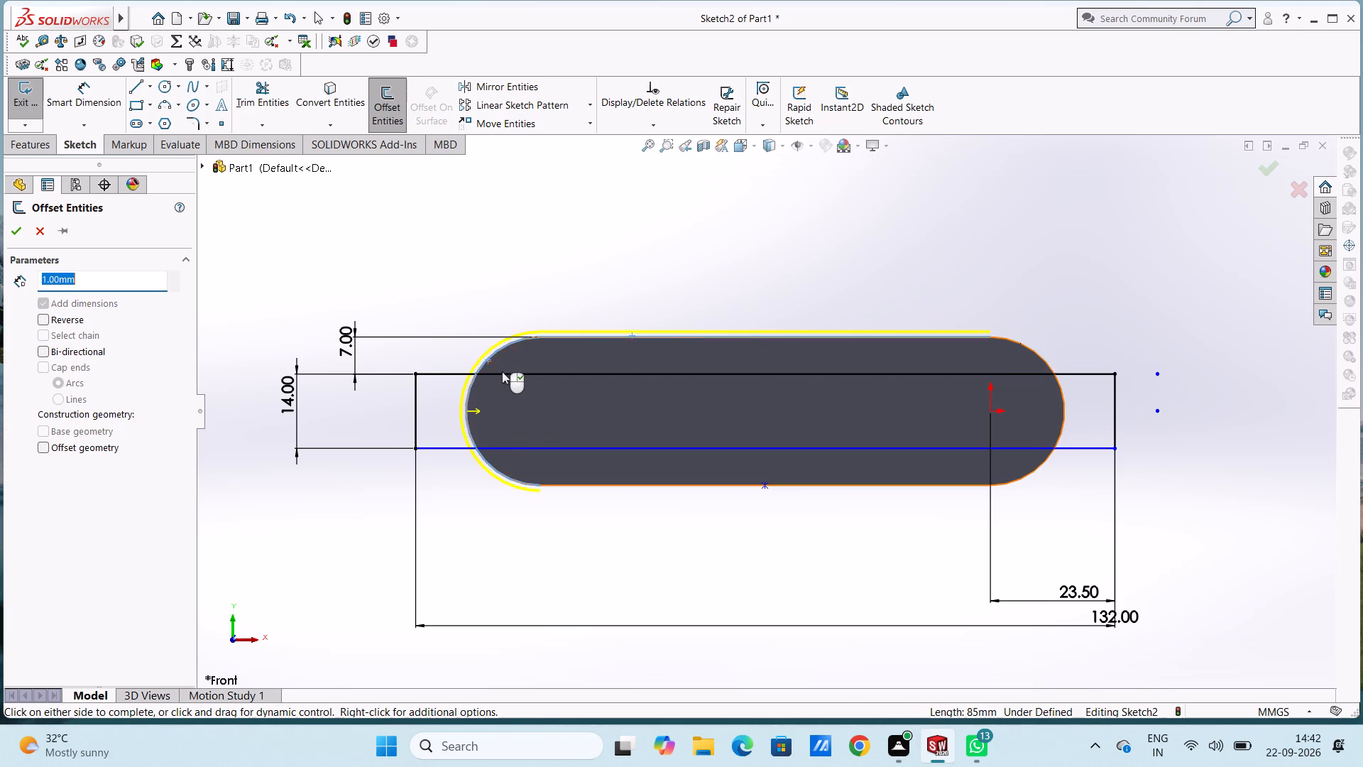
{"action": "left_click", "coordinate": [43, 336]}
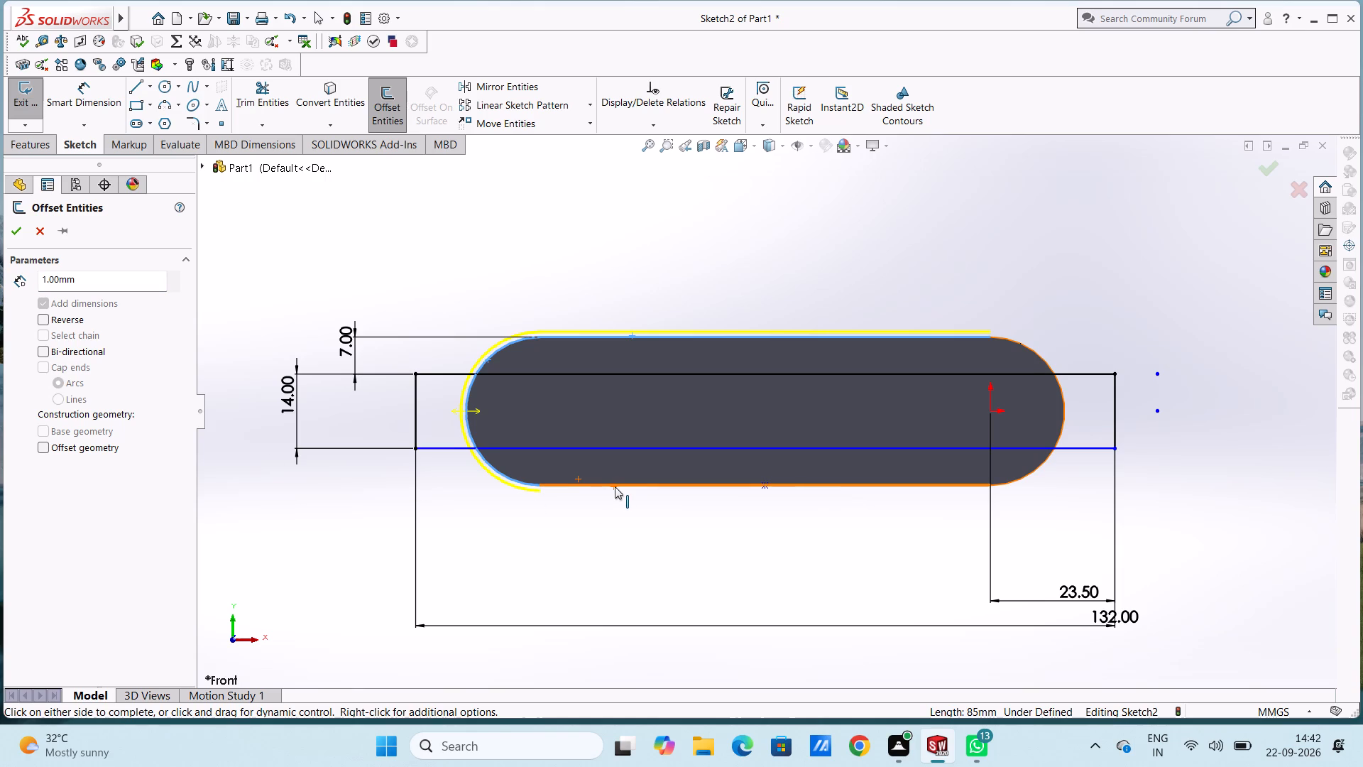
{"action": "left_click", "coordinate": [615, 486]}
{"action": "left_click", "coordinate": [1062, 417]}
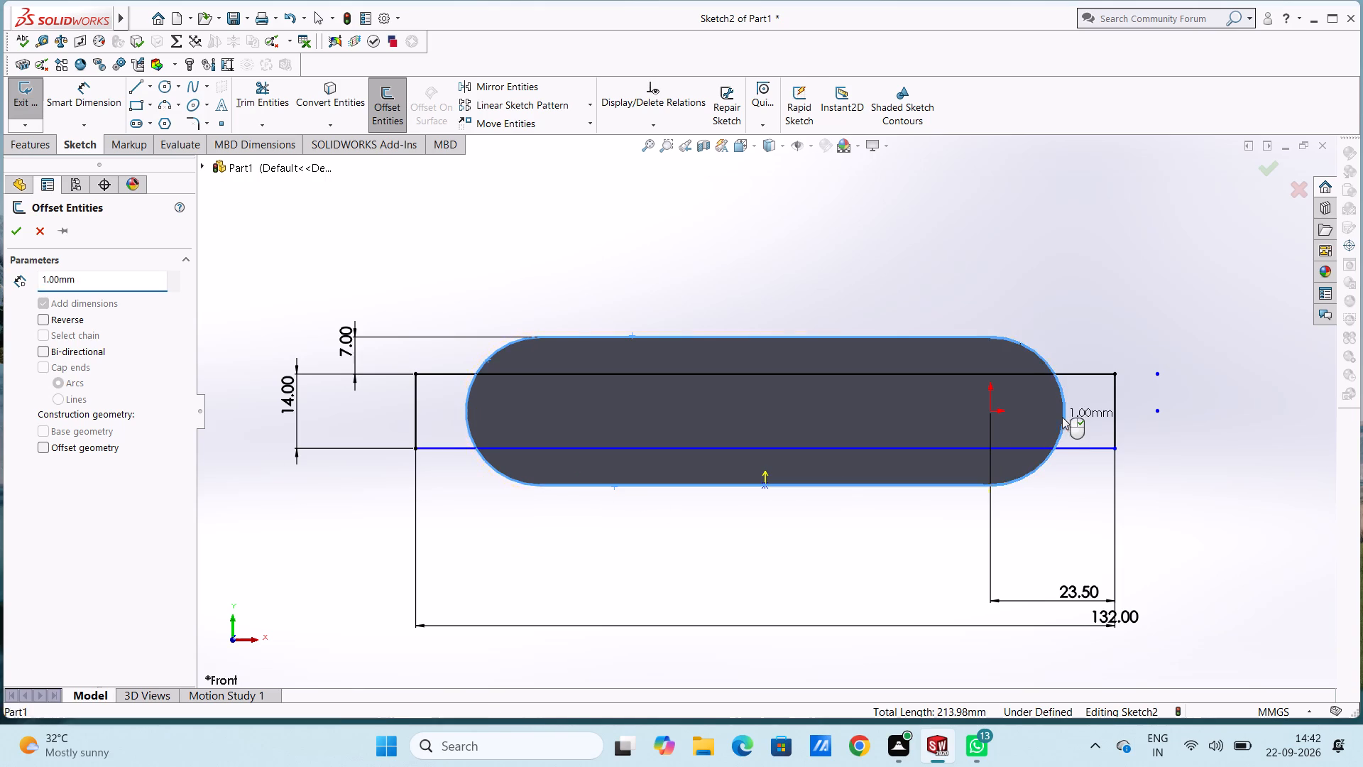
{"action": "left_click", "coordinate": [11, 235]}
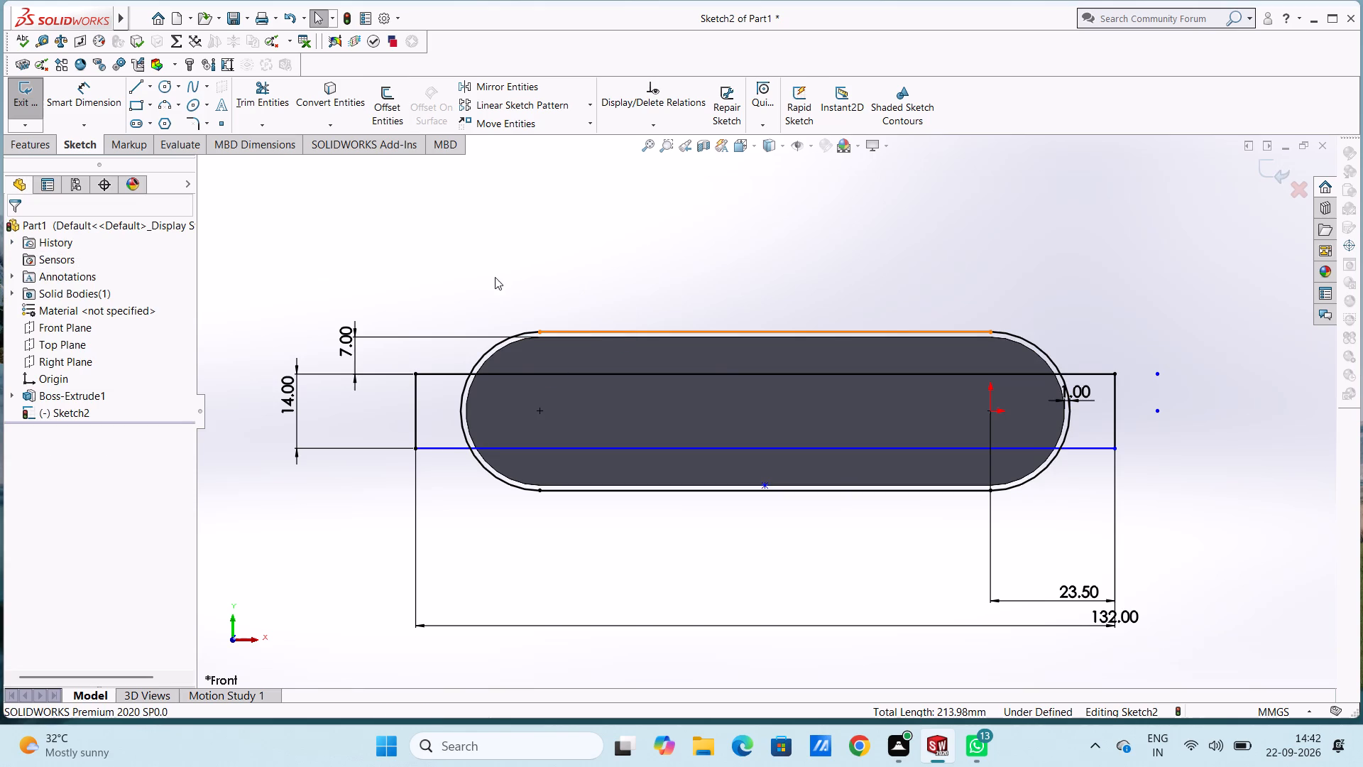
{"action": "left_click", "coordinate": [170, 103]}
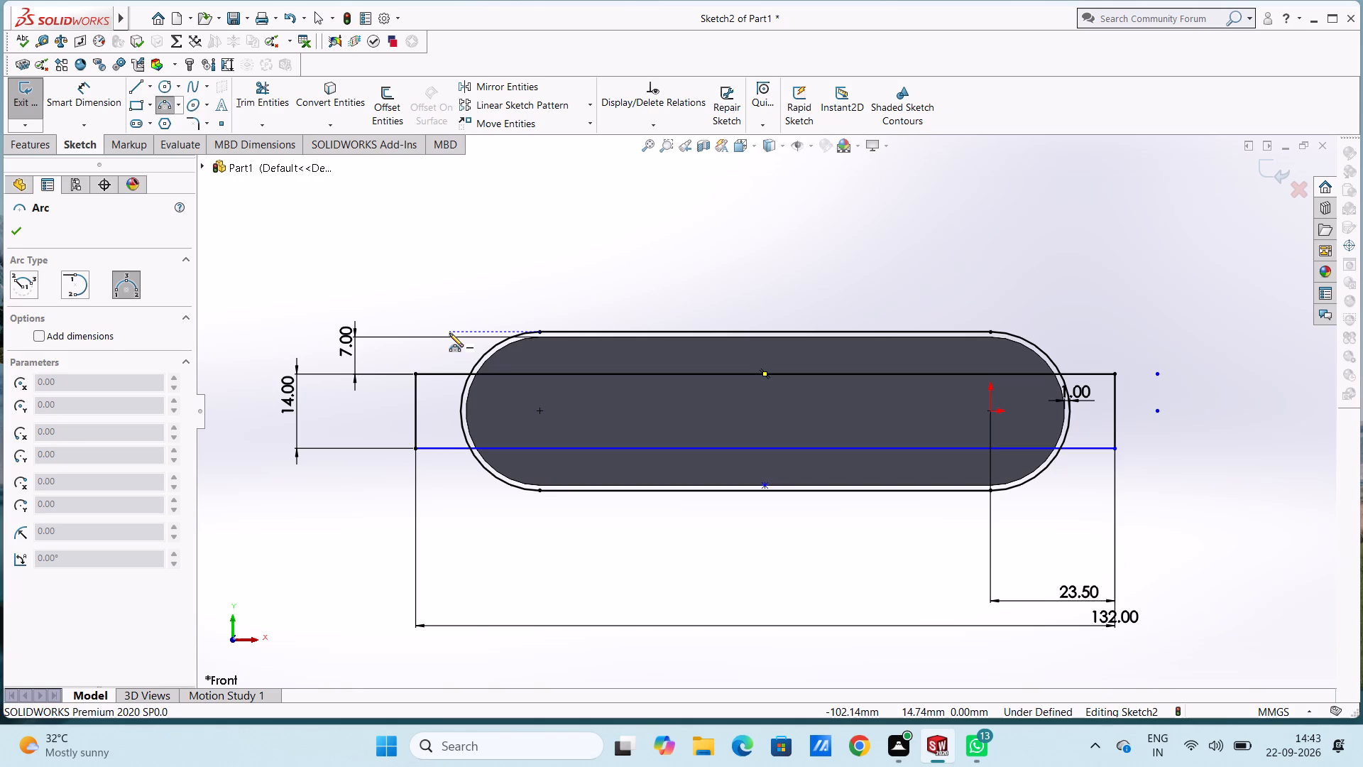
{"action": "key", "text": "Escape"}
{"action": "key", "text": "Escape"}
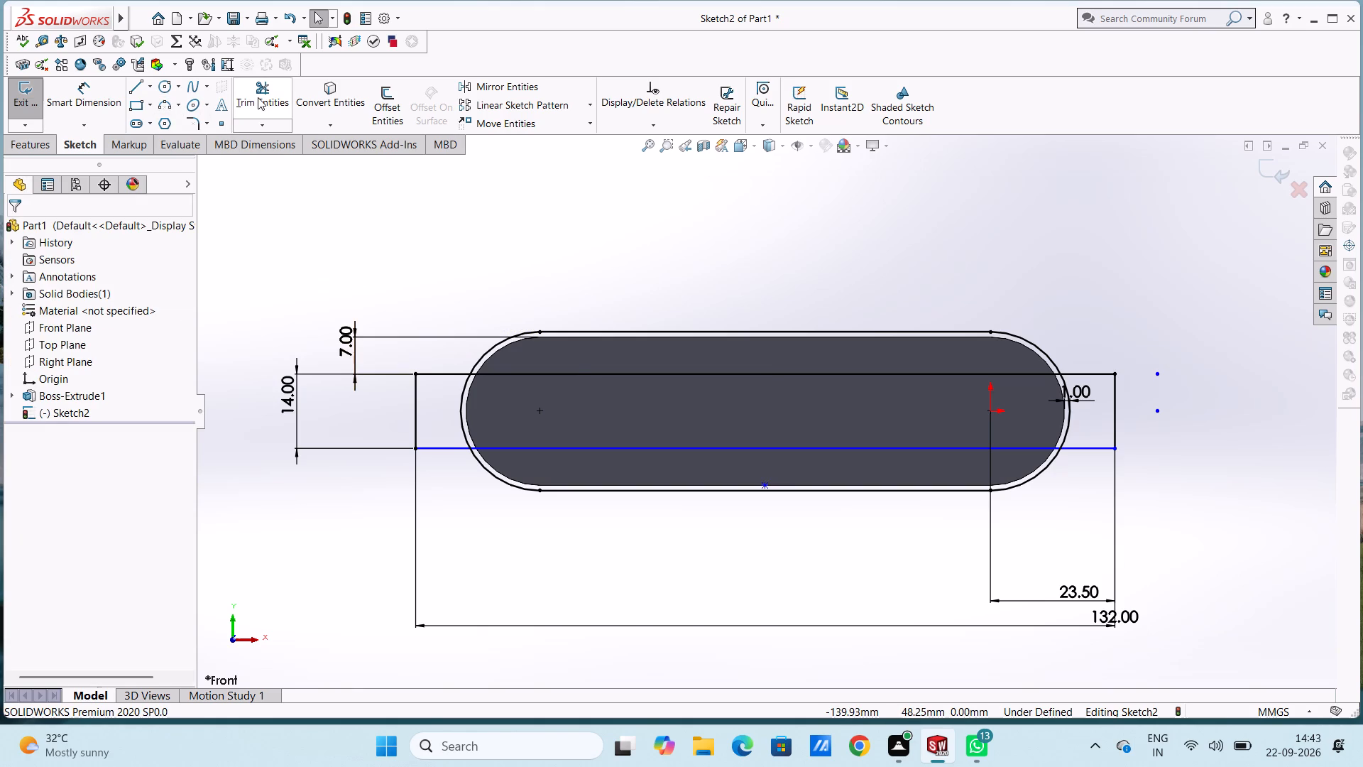
Trim away the rectangle's top and bottom lines where they run inside the offset slot outline.
{"action": "left_click", "coordinate": [258, 97]}
{"action": "left_click", "coordinate": [567, 373]}
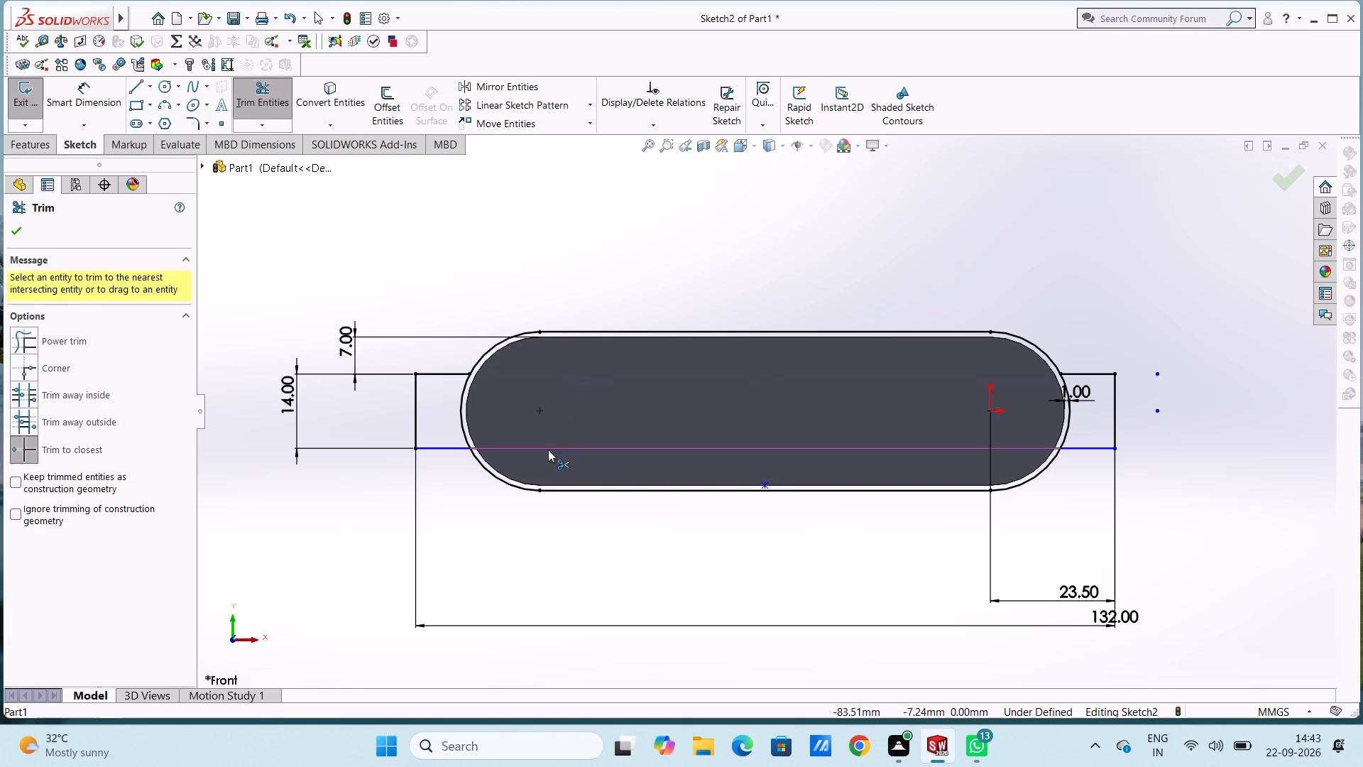
{"action": "left_click", "coordinate": [548, 450]}
{"action": "key", "text": "Escape"}
{"action": "key", "text": "Escape"}
{"action": "key", "text": "Escape"}
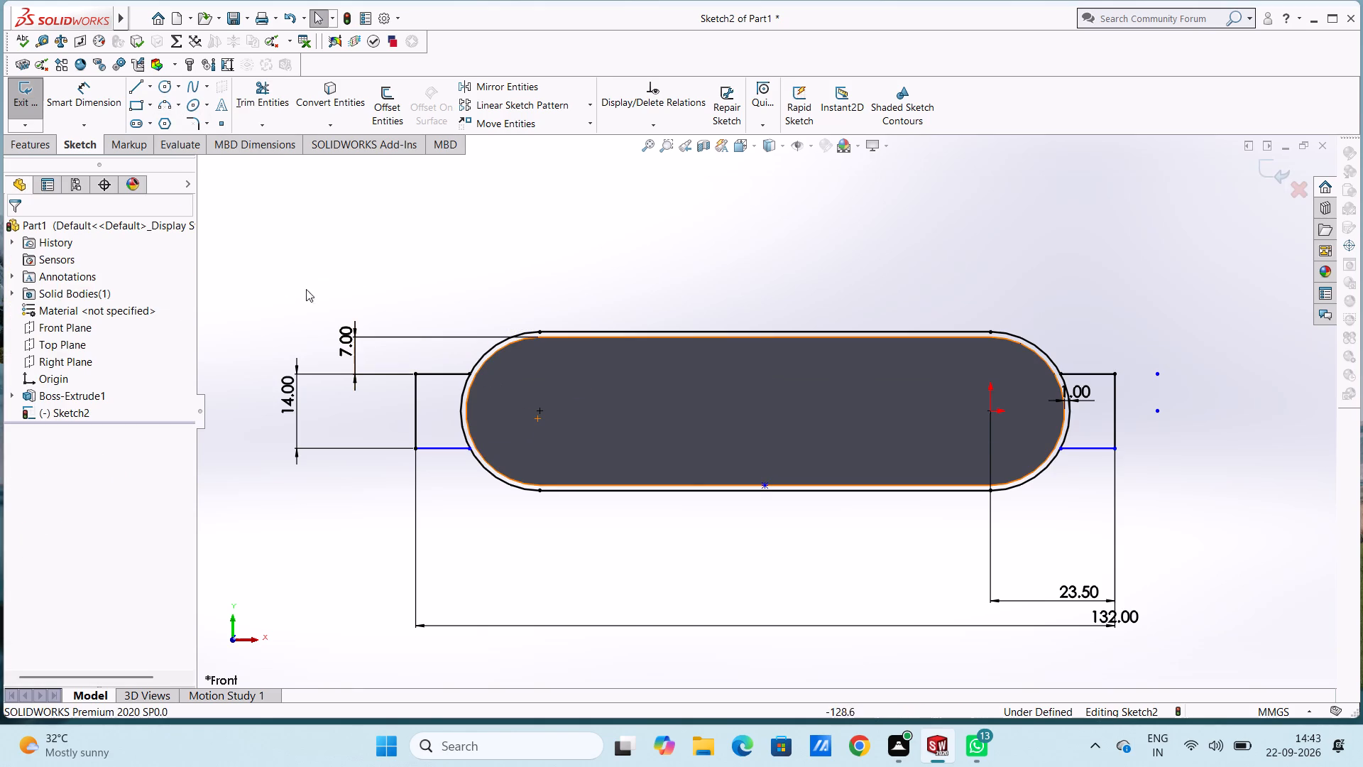
Trim the offset outline's left and right end arcs between the rectangle's lines, opening it into the two end tabs.
{"action": "left_click", "coordinate": [263, 99]}
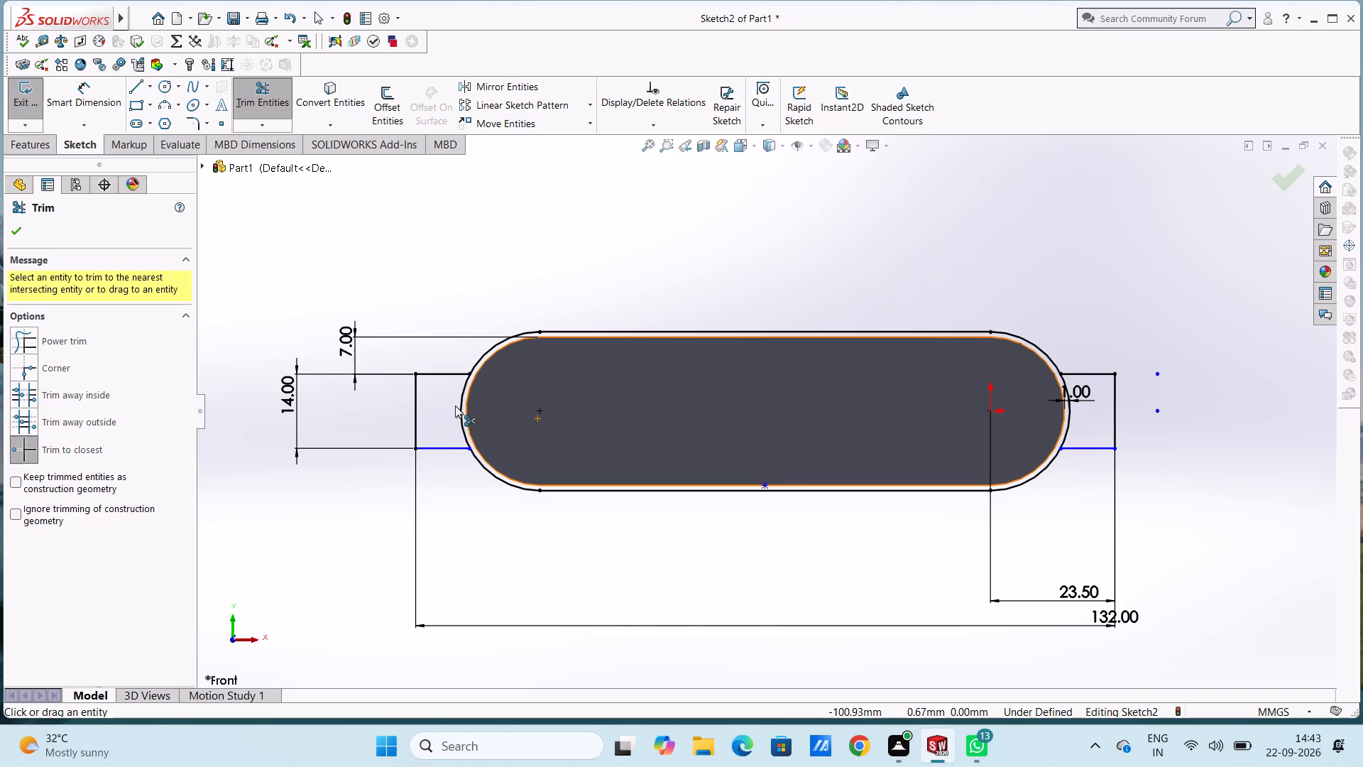
{"action": "left_click", "coordinate": [459, 408]}
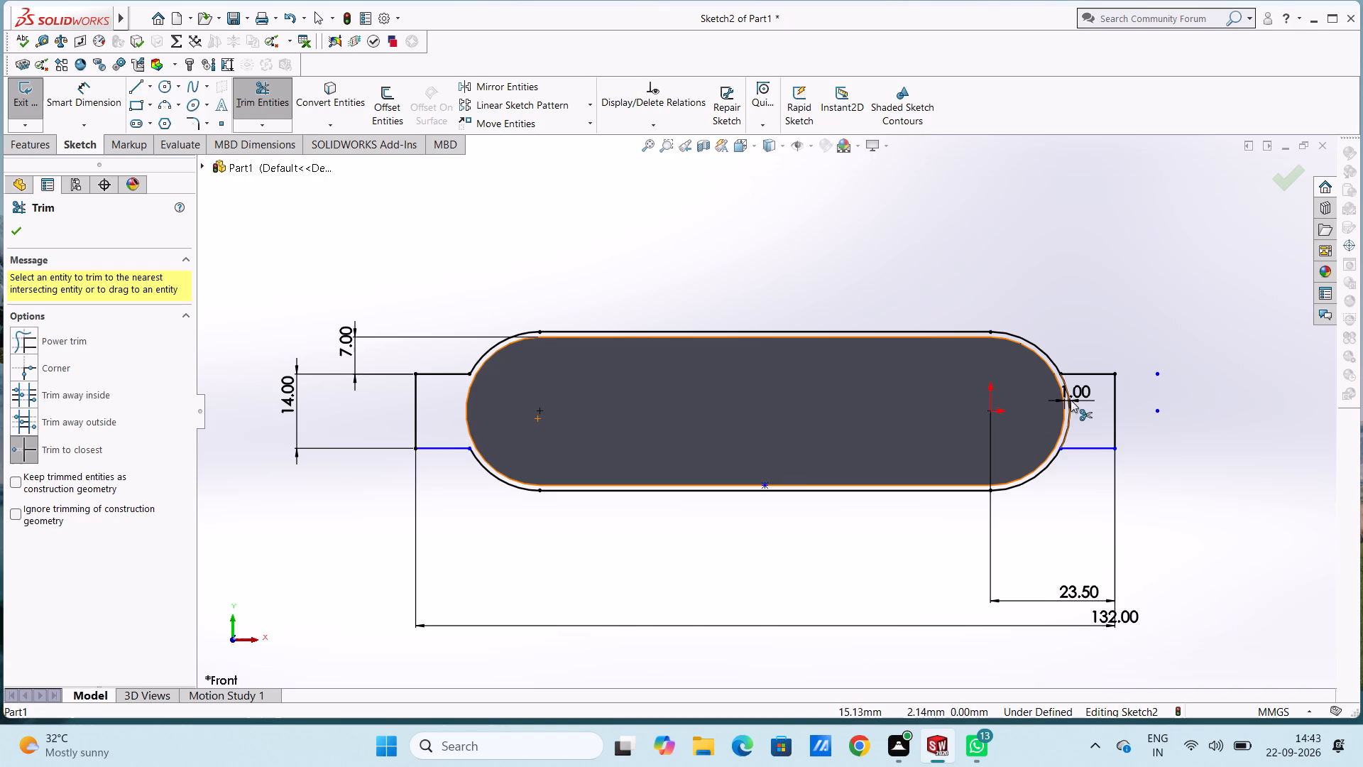
{"action": "left_click", "coordinate": [1070, 417]}
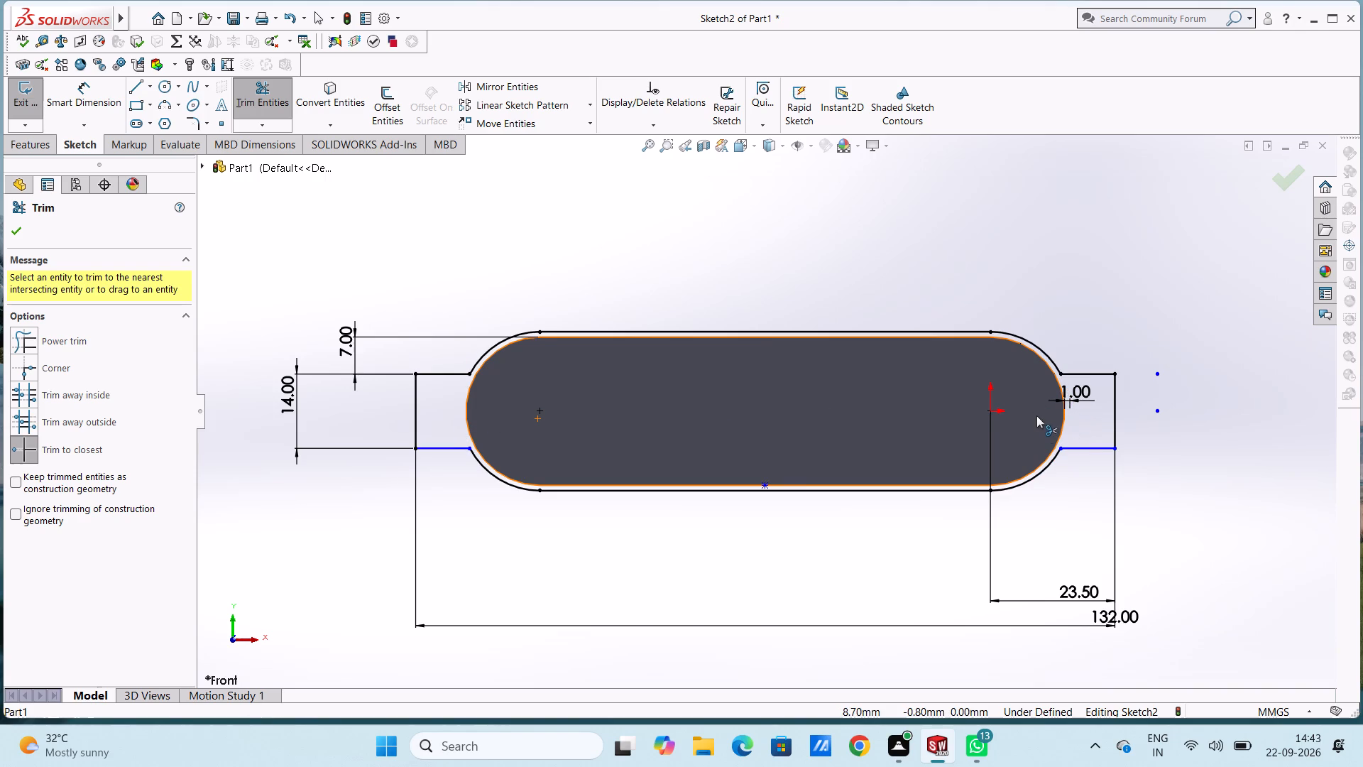
{"action": "key", "text": "Escape"}
{"action": "key", "text": "Escape"}
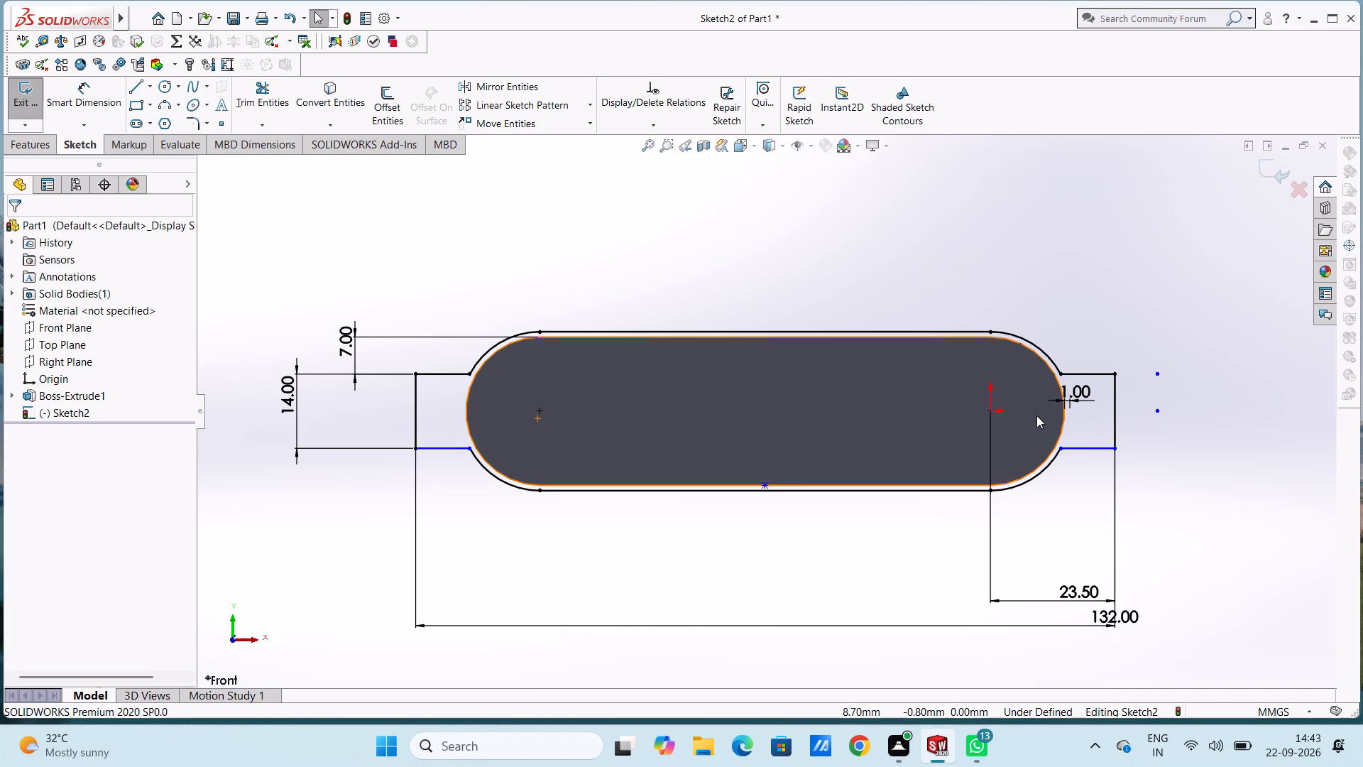
Fillet the four corners where the end tabs meet the offset arcs with a 10 mm radius.
{"action": "left_click", "coordinate": [195, 124]}
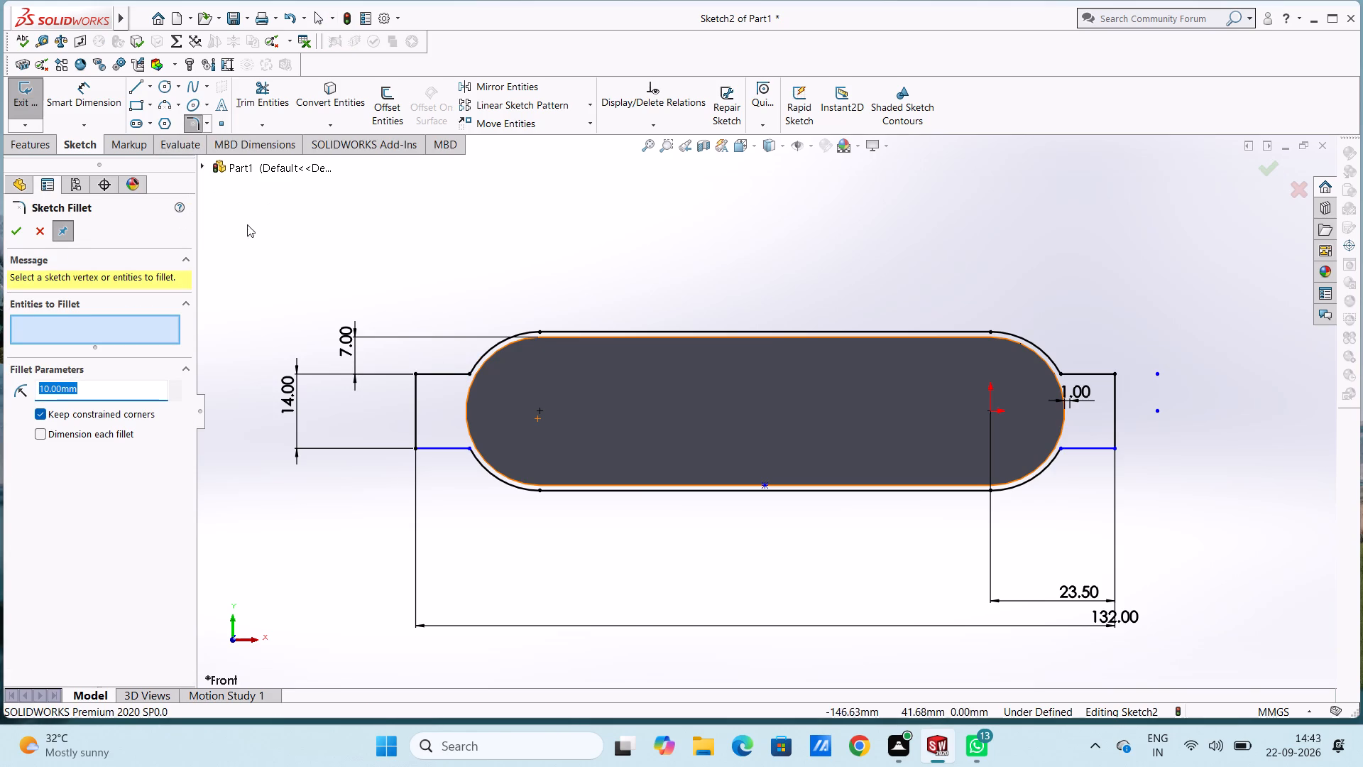
{"action": "left_click", "coordinate": [469, 378]}
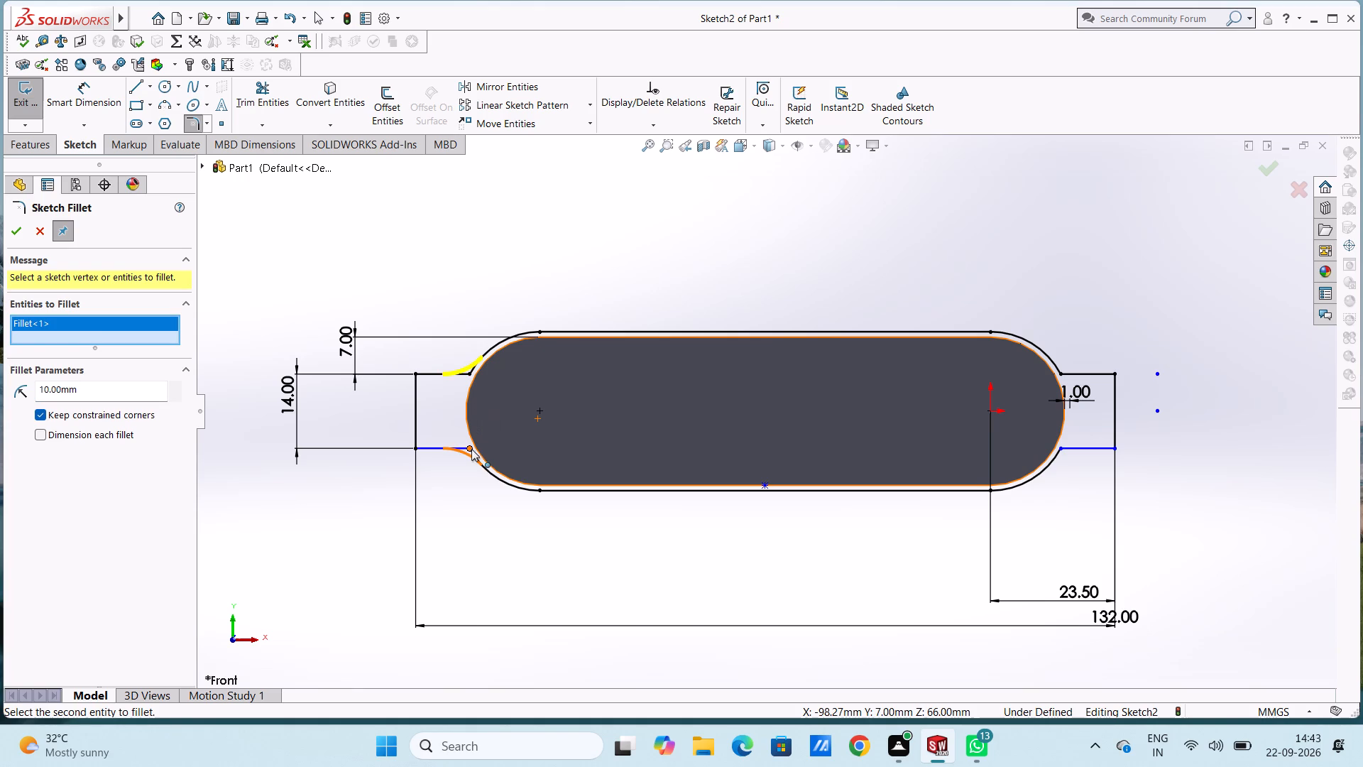
{"action": "left_click", "coordinate": [470, 449]}
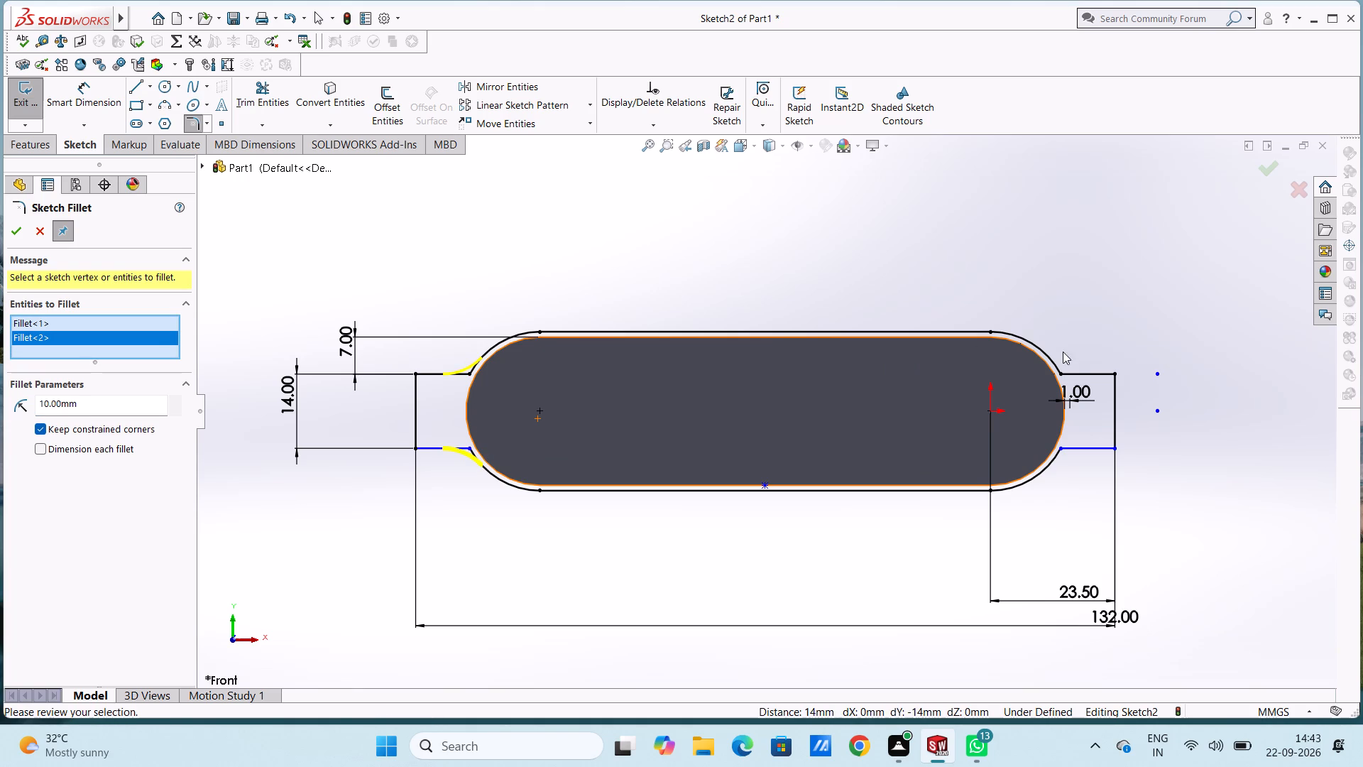
{"action": "left_click", "coordinate": [1062, 376]}
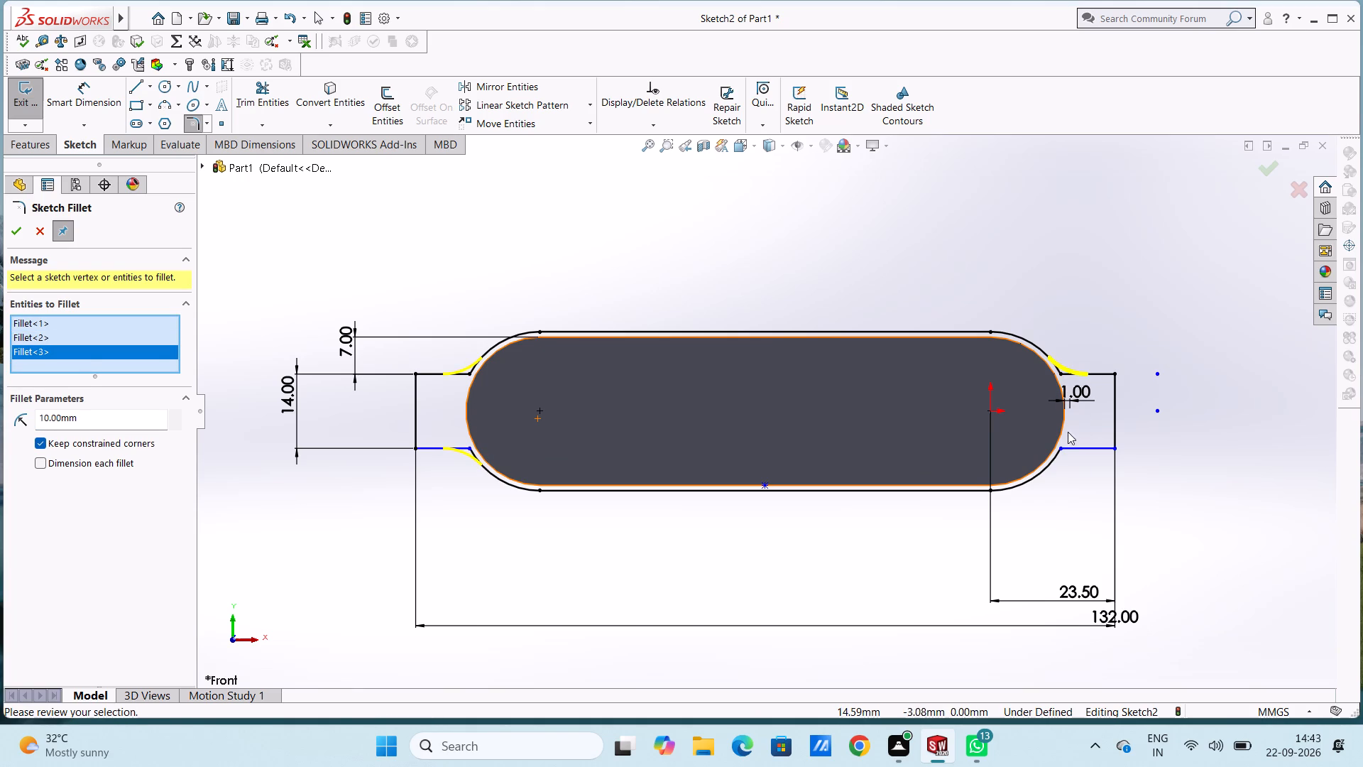
{"action": "left_click", "coordinate": [1061, 448]}
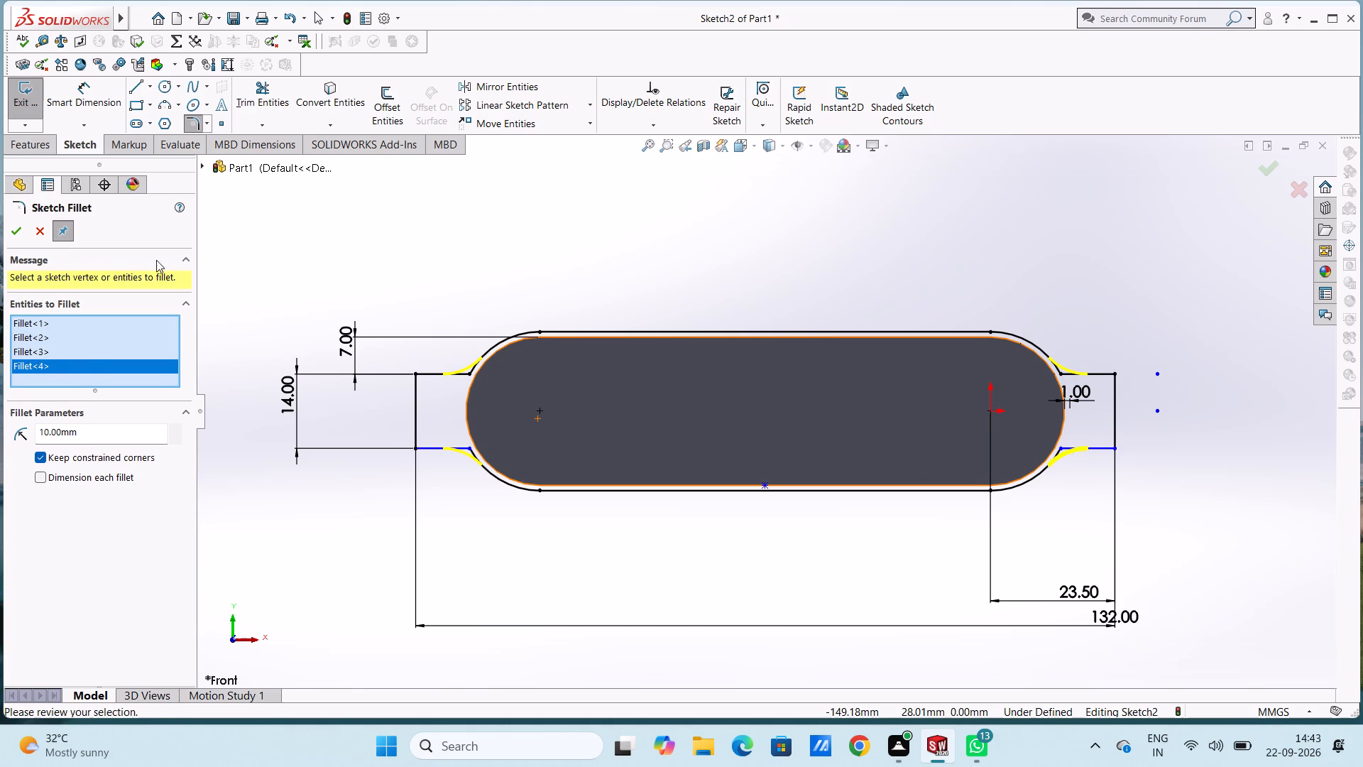
{"action": "left_click", "coordinate": [17, 230]}
{"action": "left_click", "coordinate": [17, 230]}
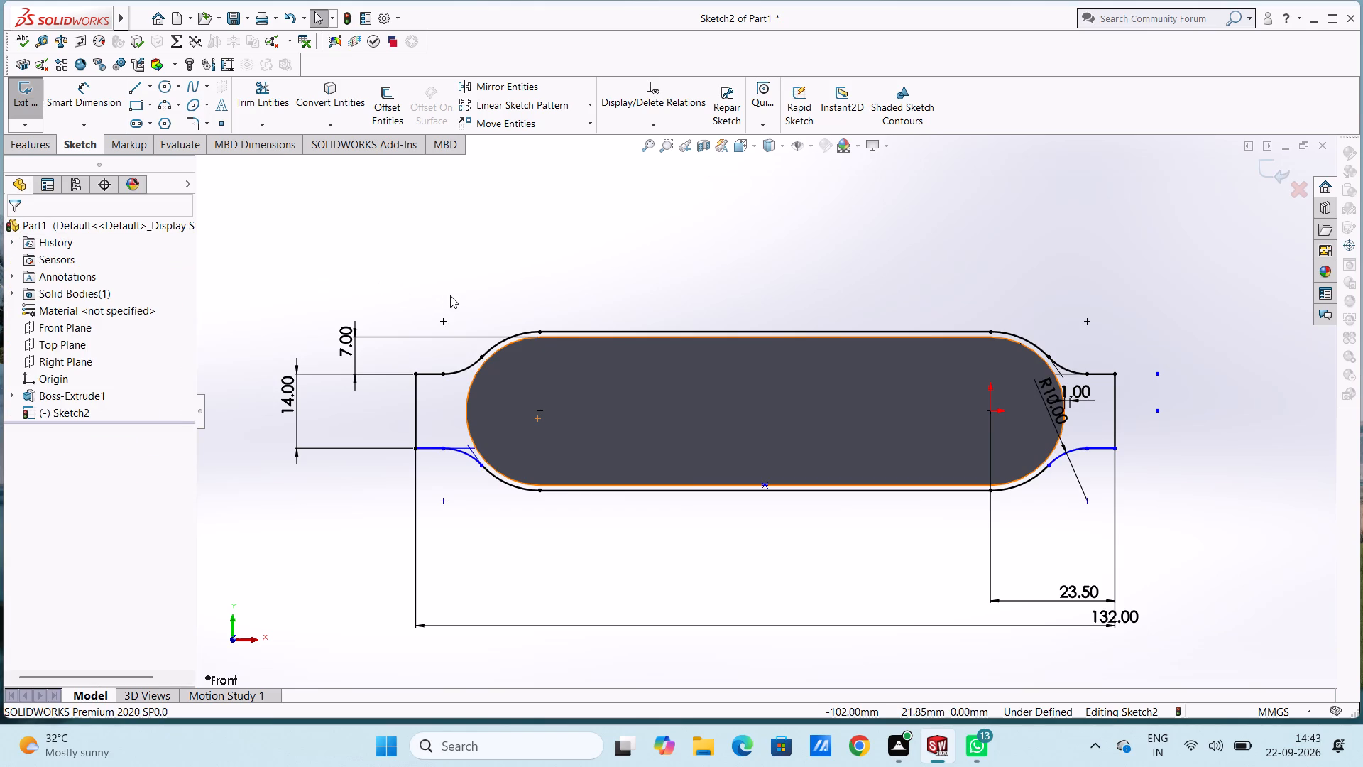
Sketch a horizontal centre line, 132 mm long, between the midpoints of the two tabs' end edges.
{"action": "scroll", "coordinate": [450, 295], "scroll_direction": "up", "scroll_amount": 2}
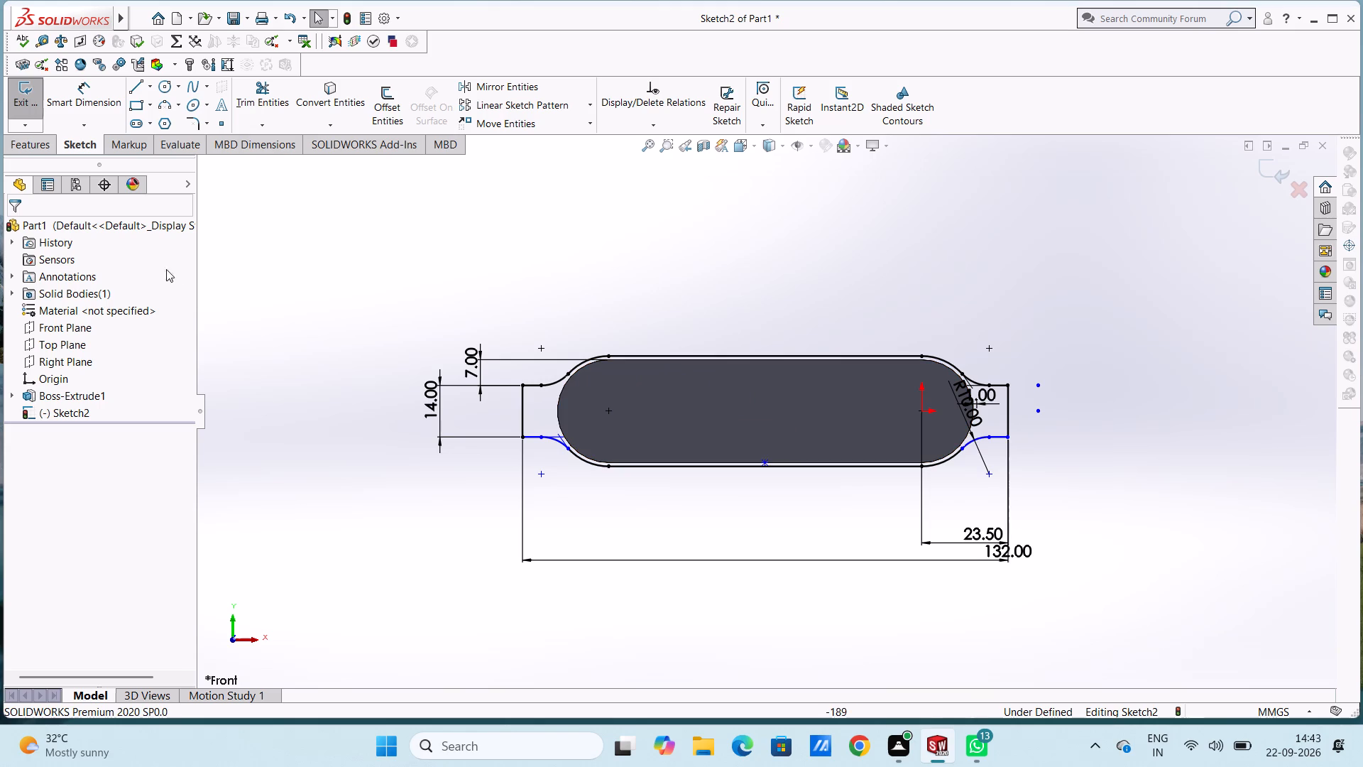
{"action": "left_click", "coordinate": [138, 89]}
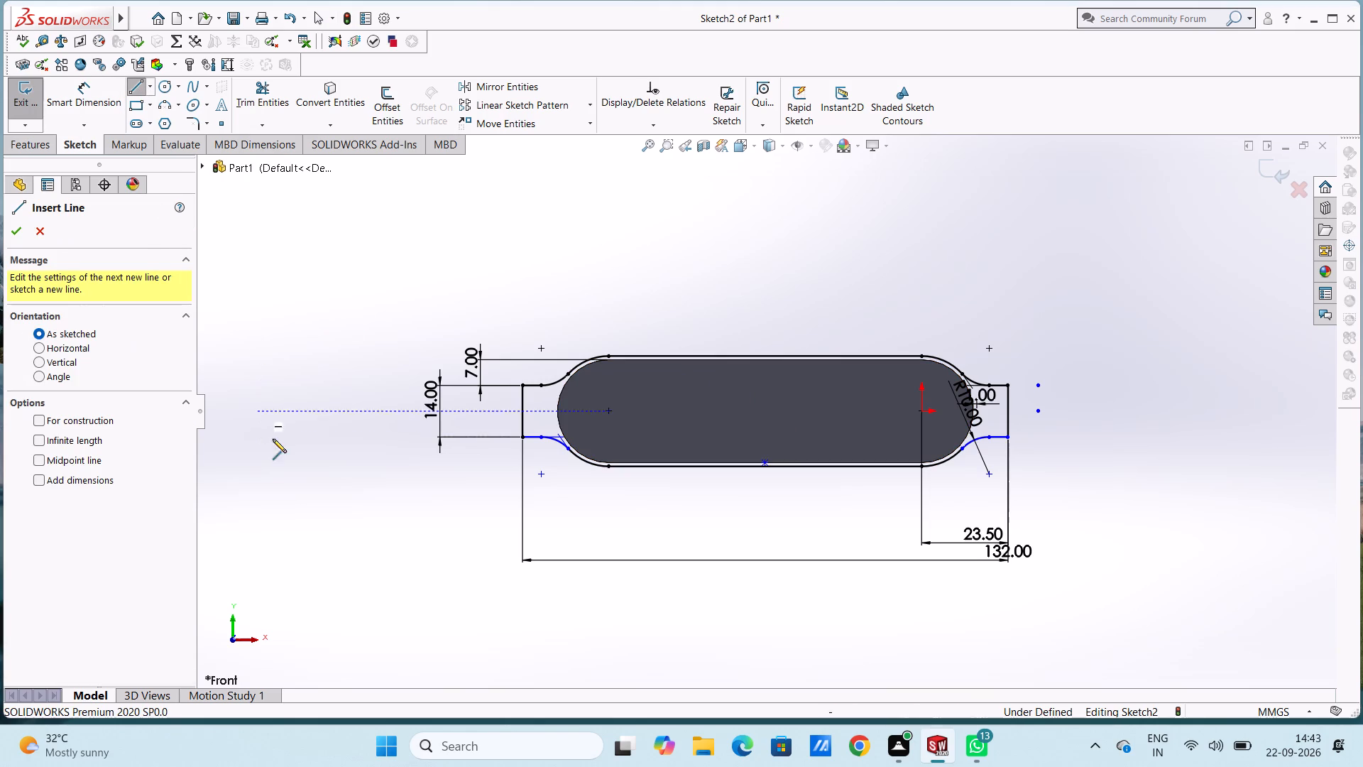
{"action": "left_click", "coordinate": [522, 411]}
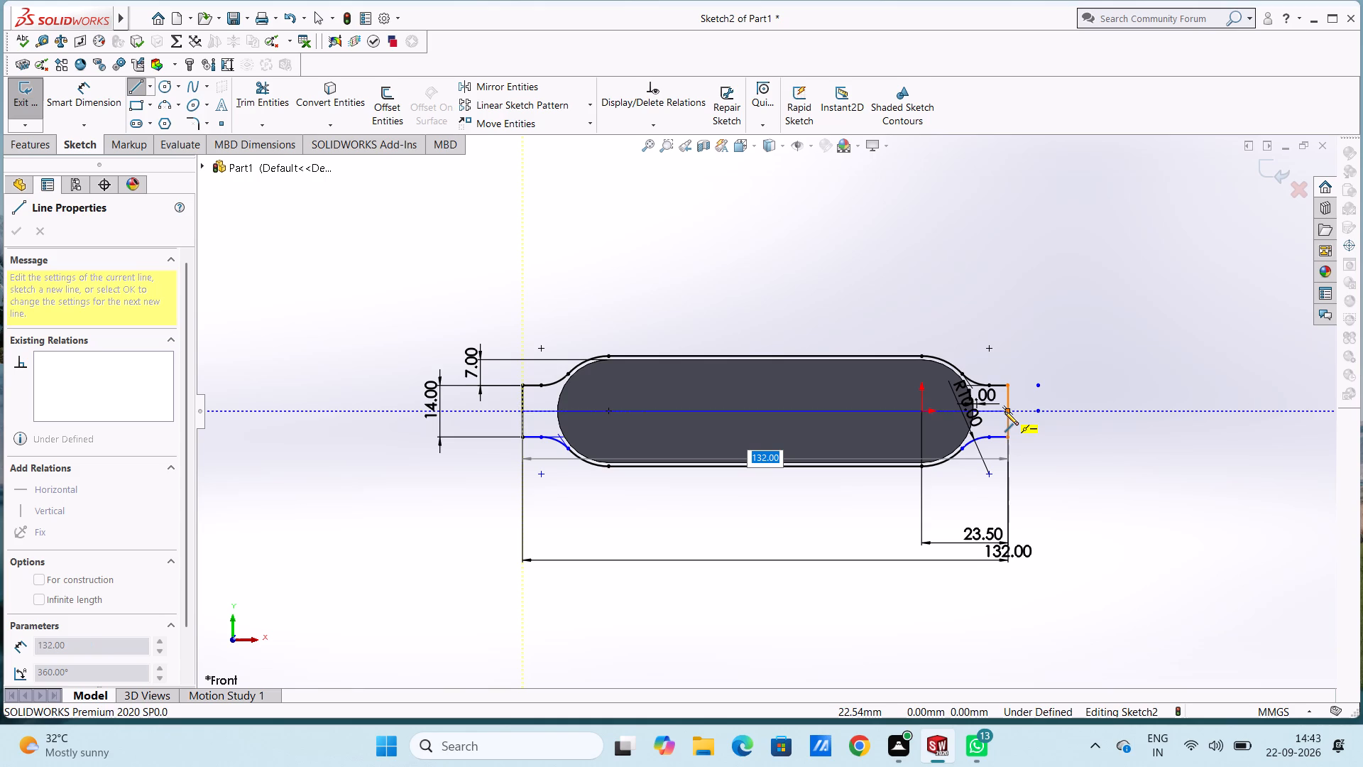
{"action": "left_click", "coordinate": [1005, 410]}
{"action": "key", "text": "Escape"}
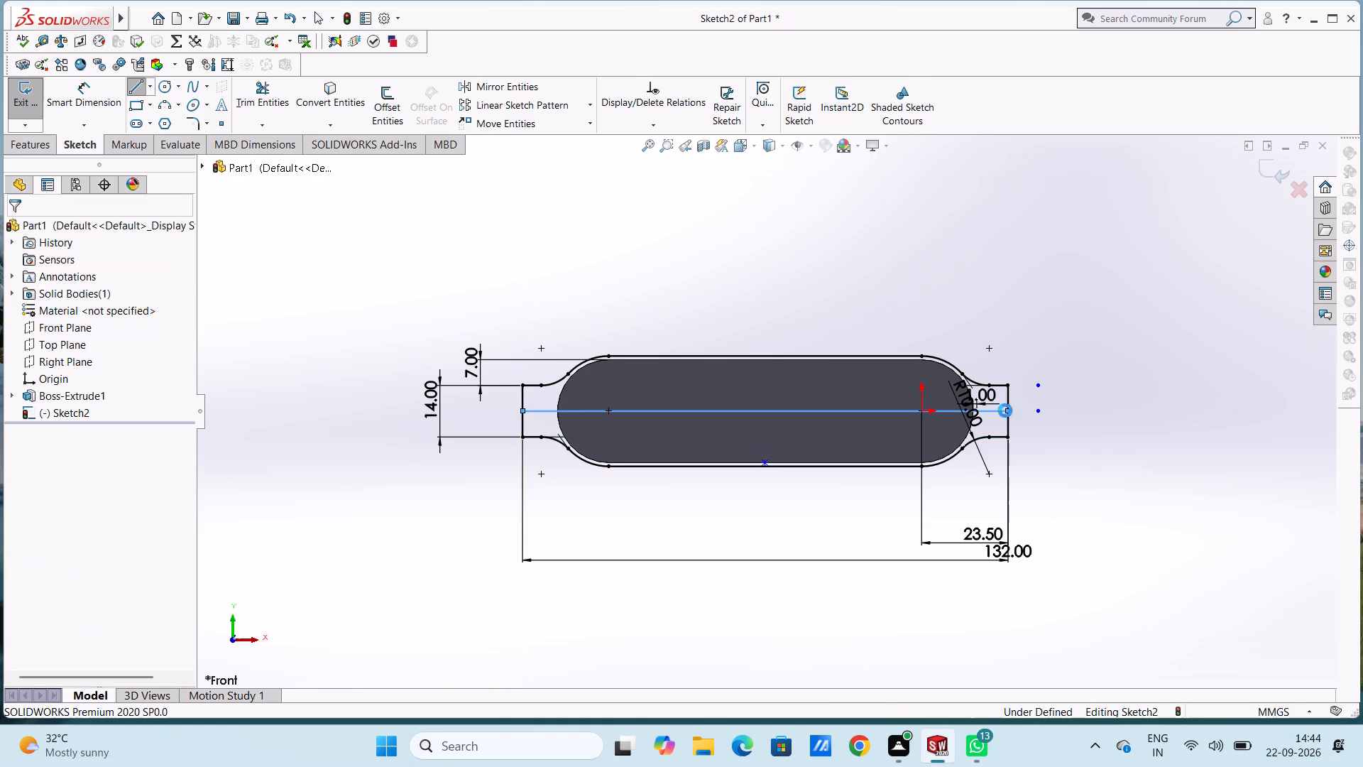
{"action": "key", "text": "Escape"}
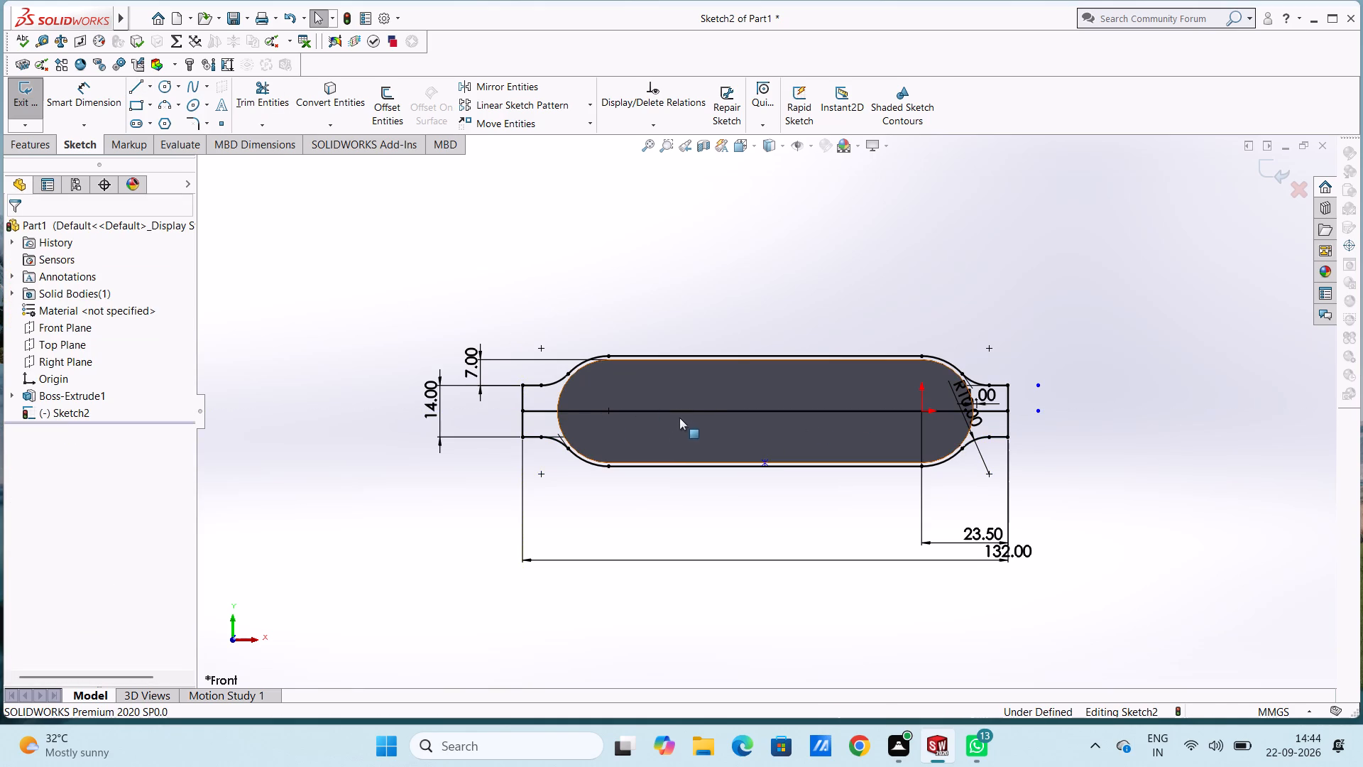
Offset the horizontal centre line by 1 mm in both directions.
{"action": "left_click", "coordinate": [681, 408]}
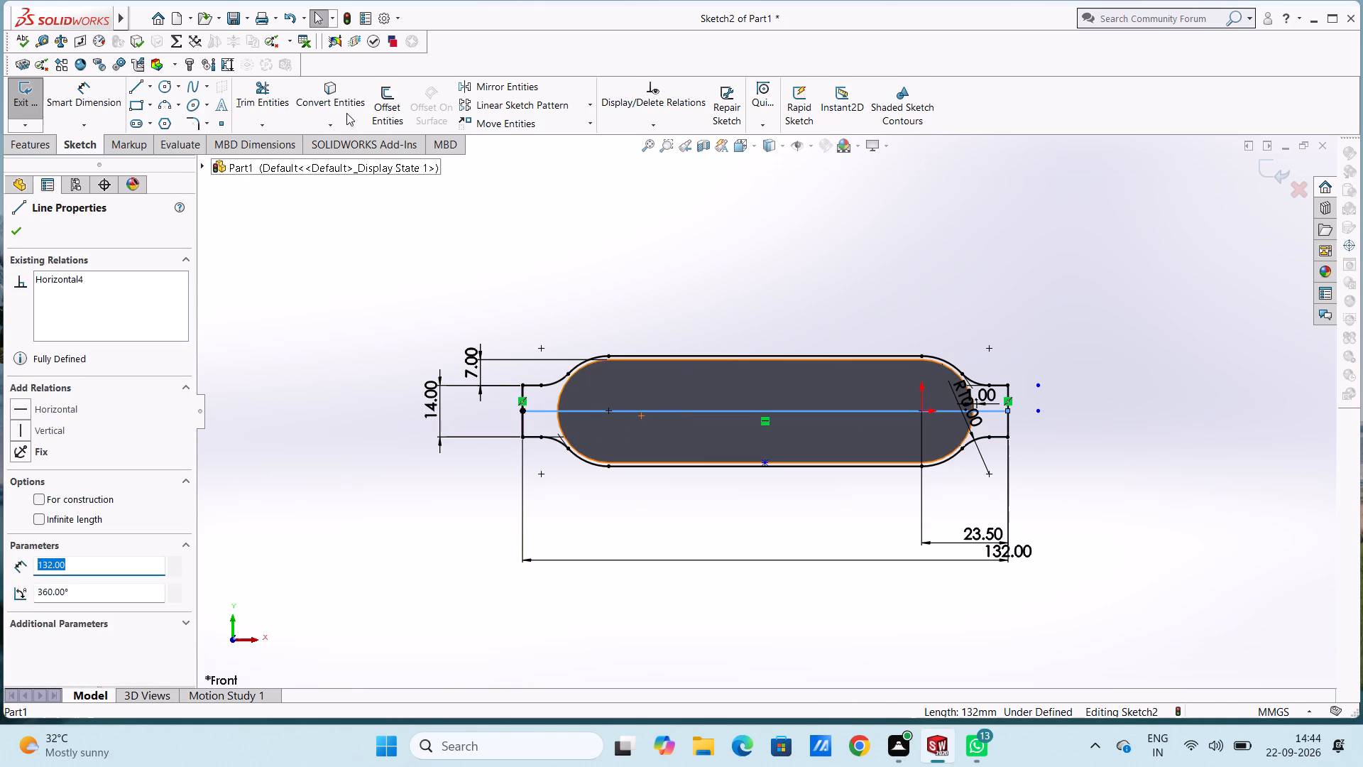
{"action": "left_click", "coordinate": [392, 105]}
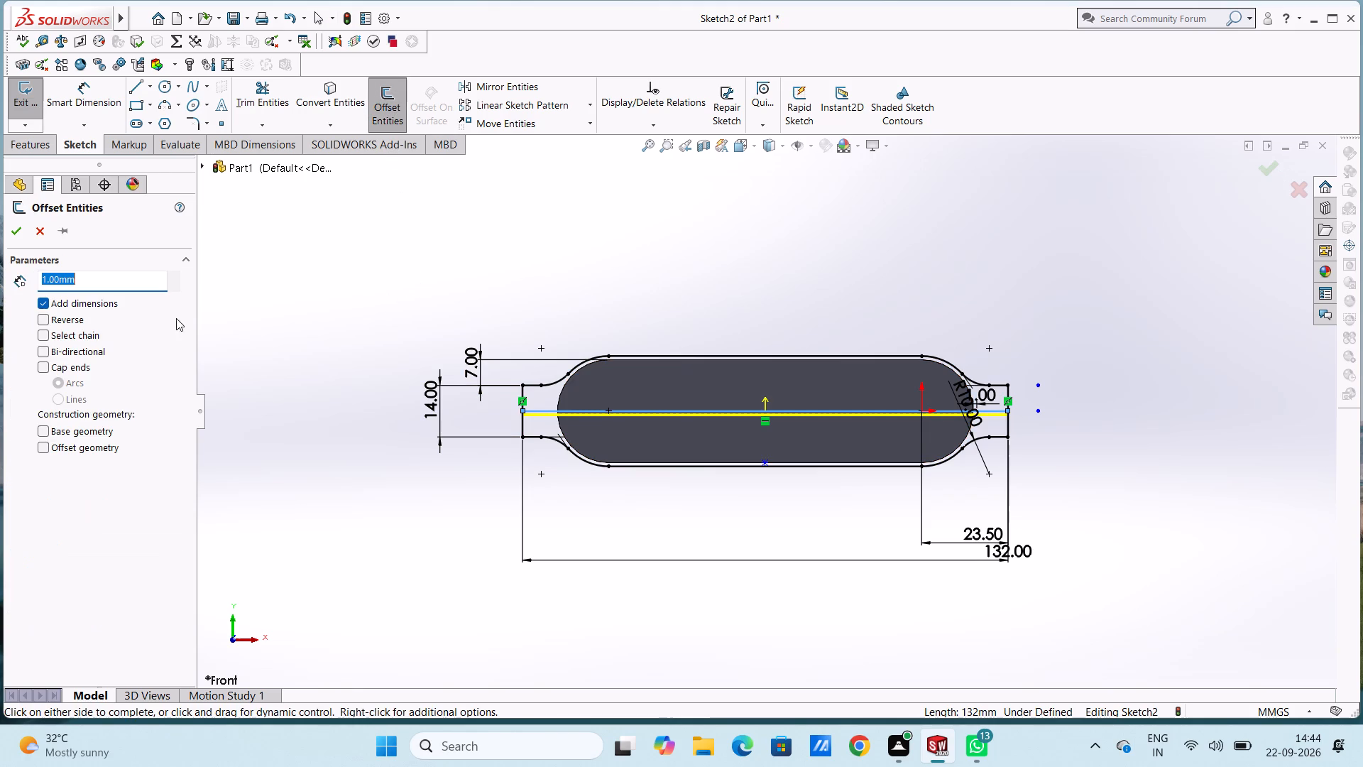
{"action": "left_click", "coordinate": [41, 353]}
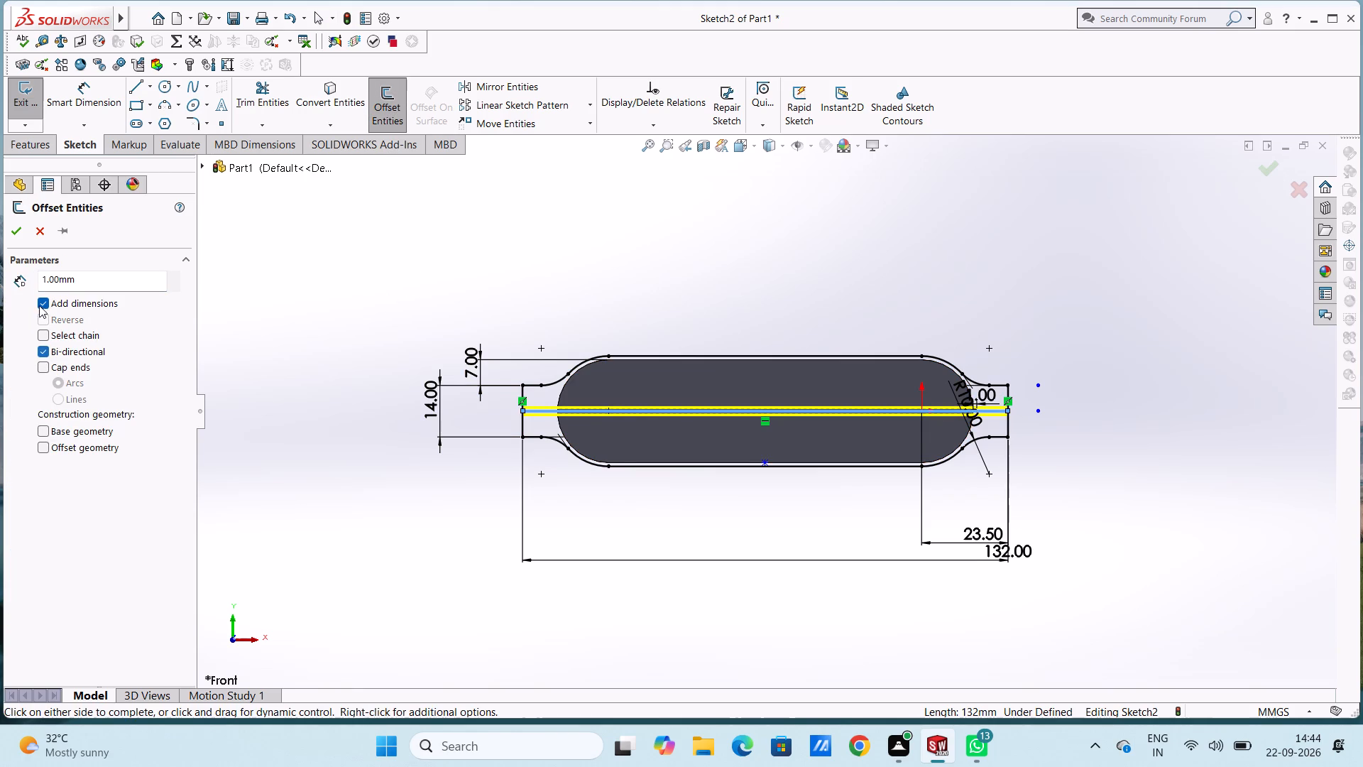
{"action": "left_click", "coordinate": [19, 235]}
{"action": "left_click", "coordinate": [334, 364]}
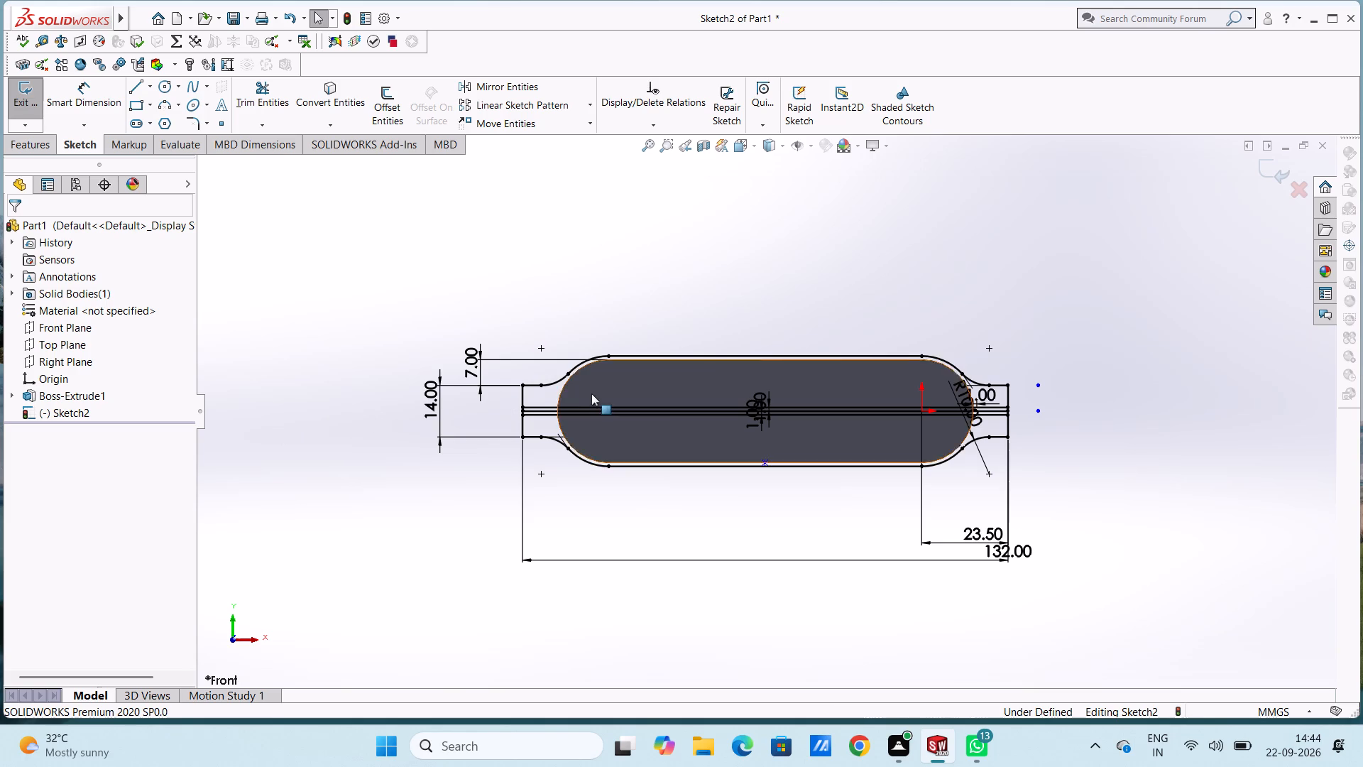
Sketch a 2 mm vertical line joining the two offset lines in the left tab, just outside the slot body.
{"action": "scroll", "coordinate": [593, 396], "scroll_direction": "down", "scroll_amount": 4}
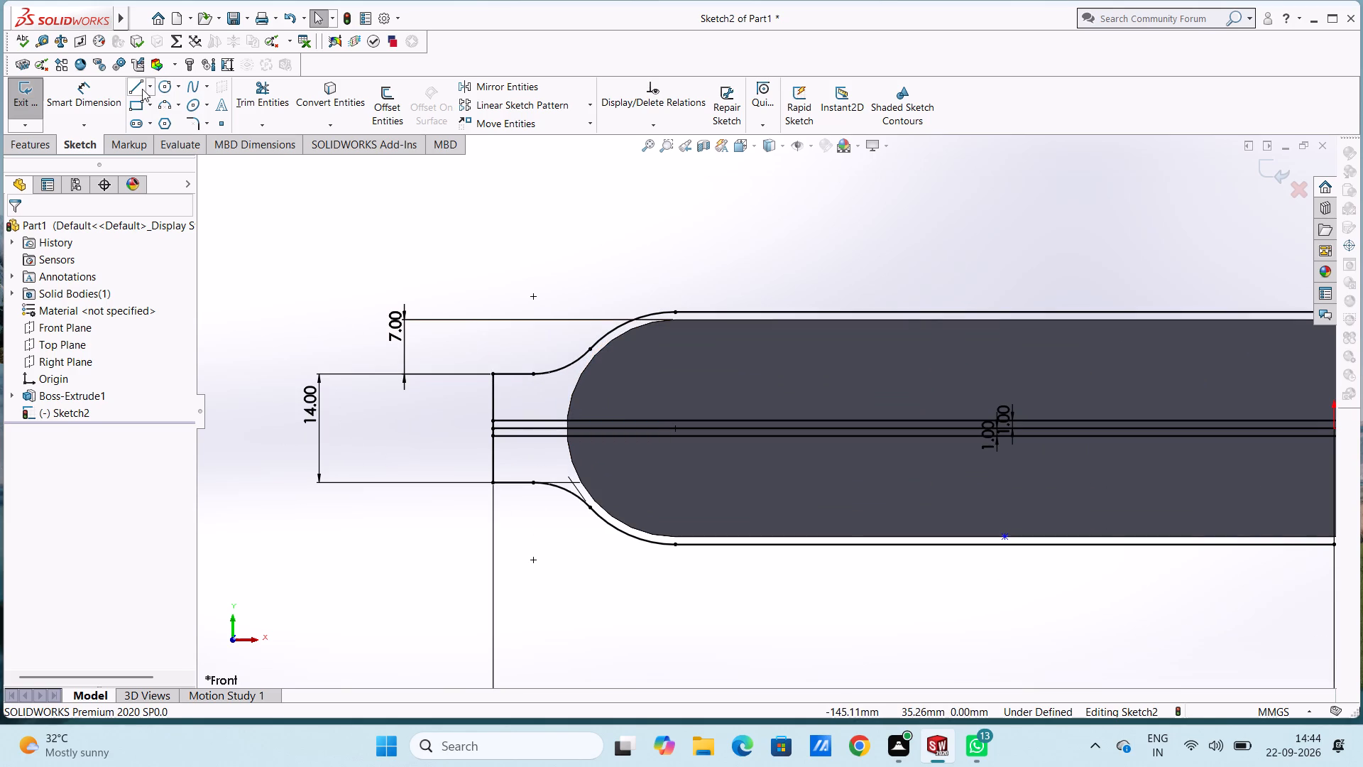
{"action": "left_click", "coordinate": [133, 91]}
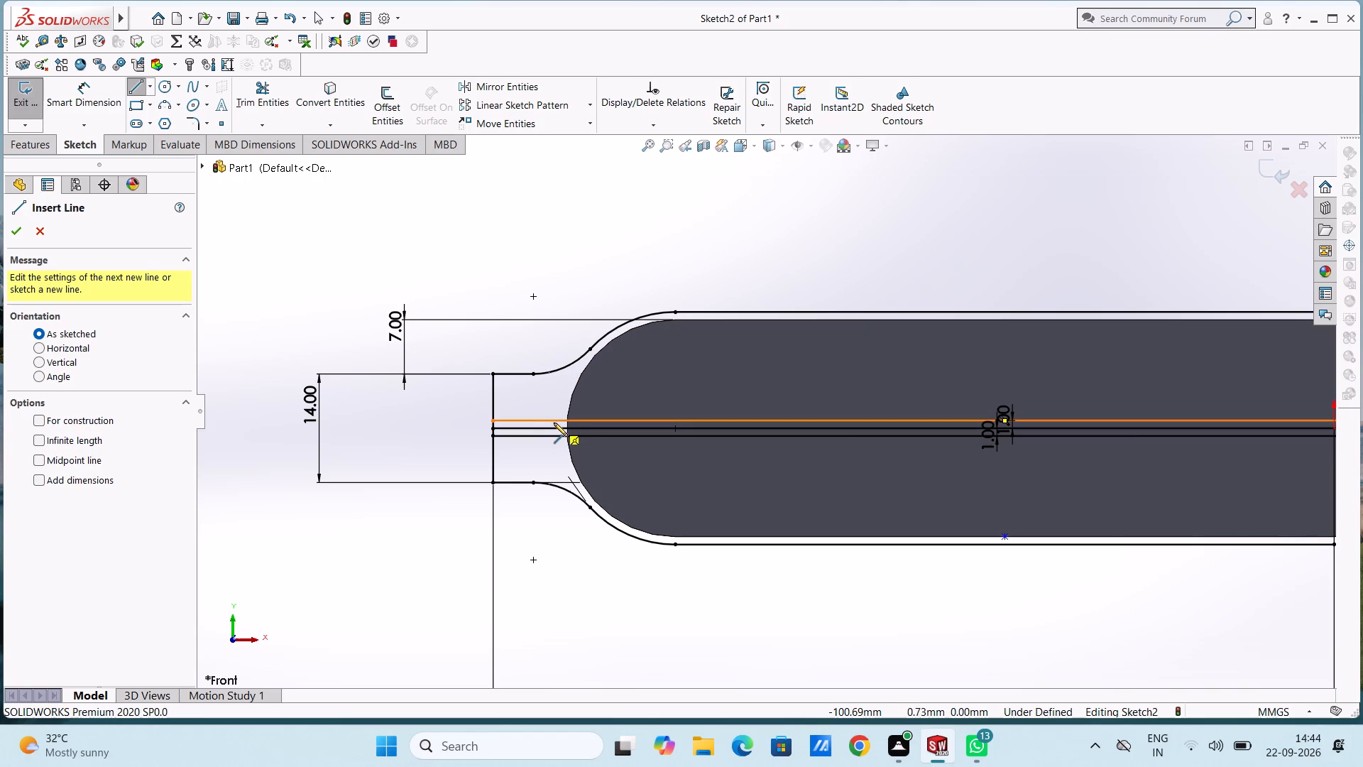
{"action": "left_click", "coordinate": [554, 420]}
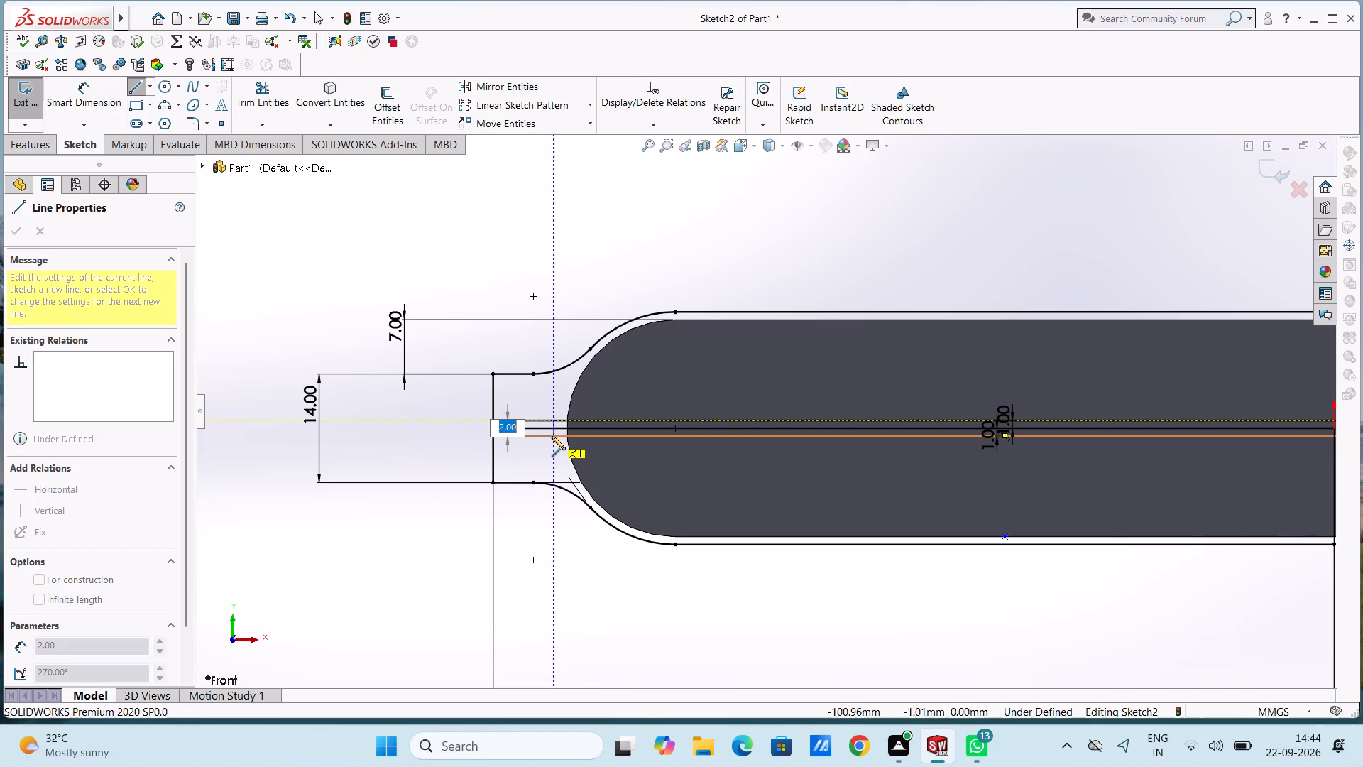
{"action": "left_click", "coordinate": [552, 436]}
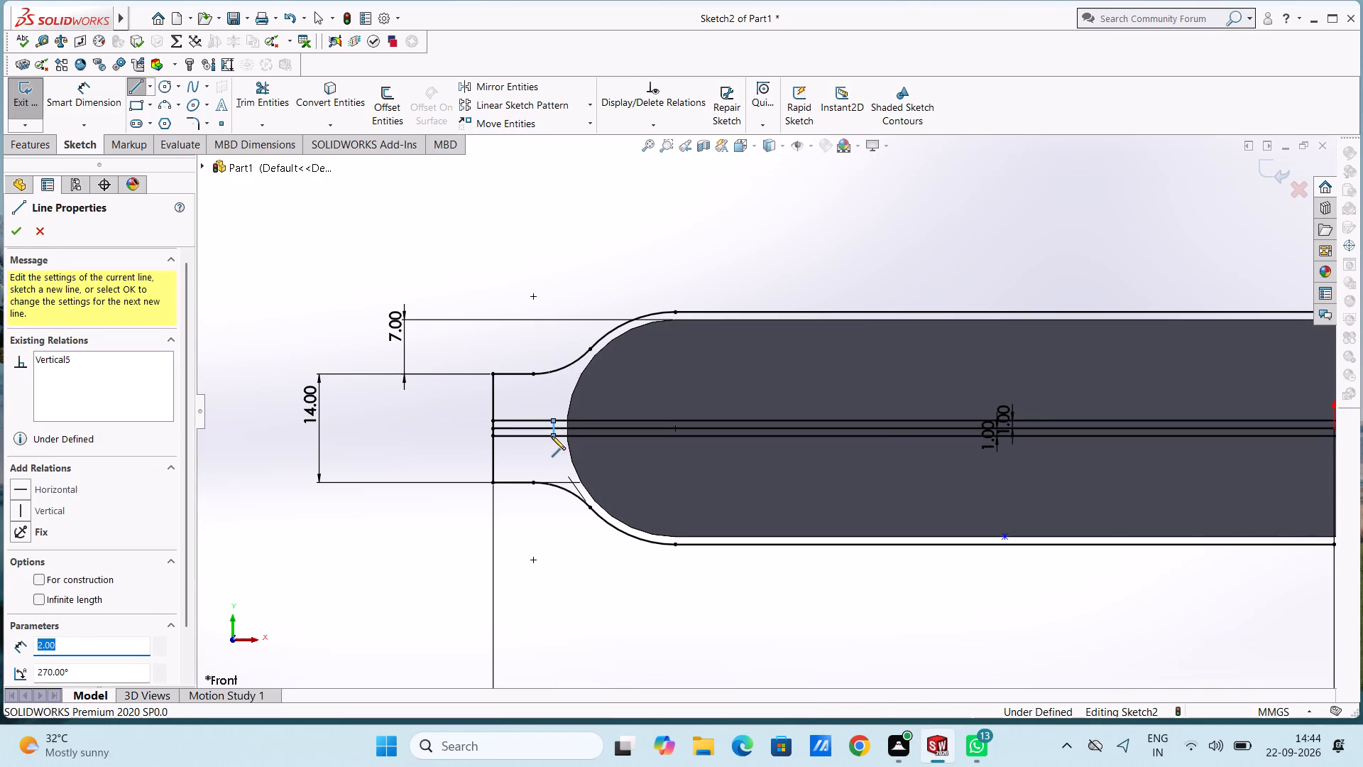
{"action": "key", "text": "Escape"}
{"action": "key", "text": "Escape"}
Sketch a matching 2 mm vertical line joining the two offset lines in the right tab, just outside the slot body.
{"action": "scroll", "coordinate": [552, 436], "scroll_direction": "up", "scroll_amount": 4}
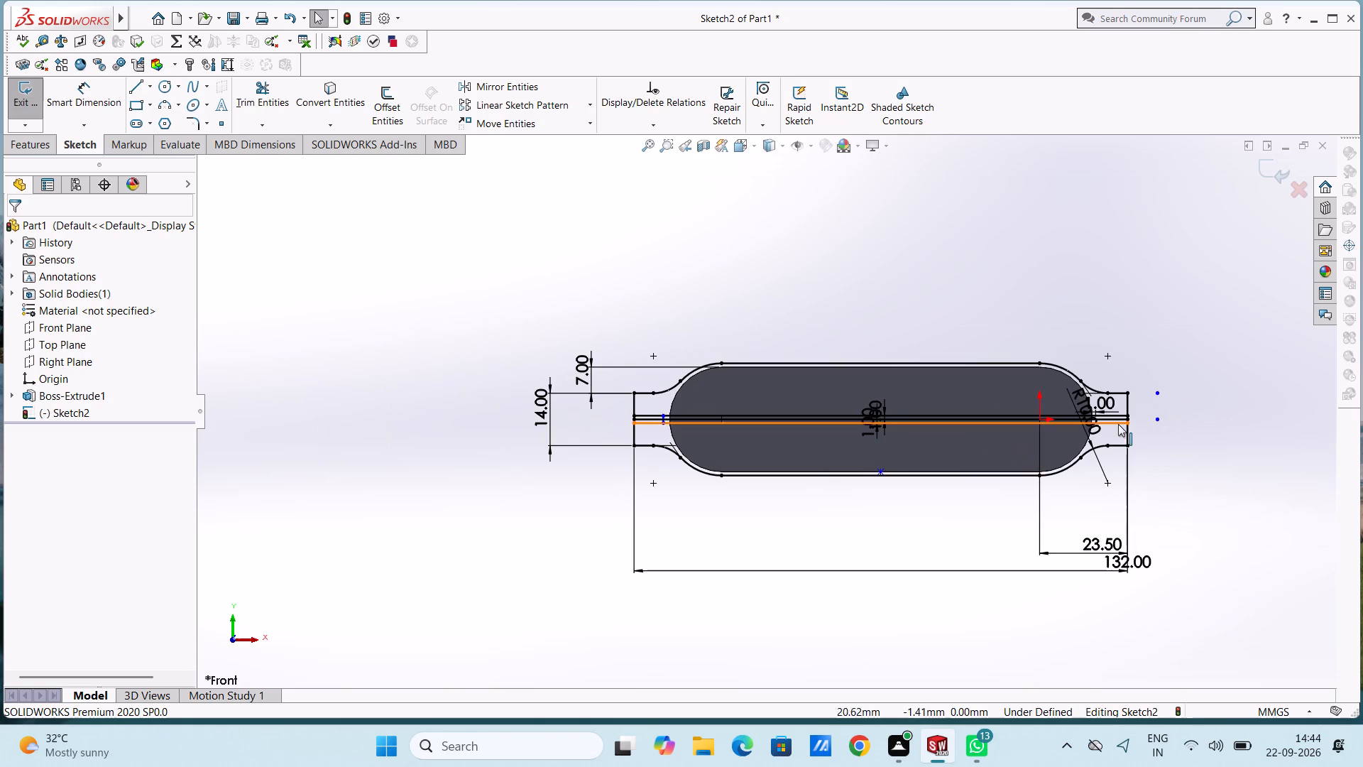
{"action": "scroll", "coordinate": [1117, 426], "scroll_direction": "down", "scroll_amount": 4}
{"action": "scroll", "coordinate": [913, 381], "scroll_direction": "down", "scroll_amount": 3}
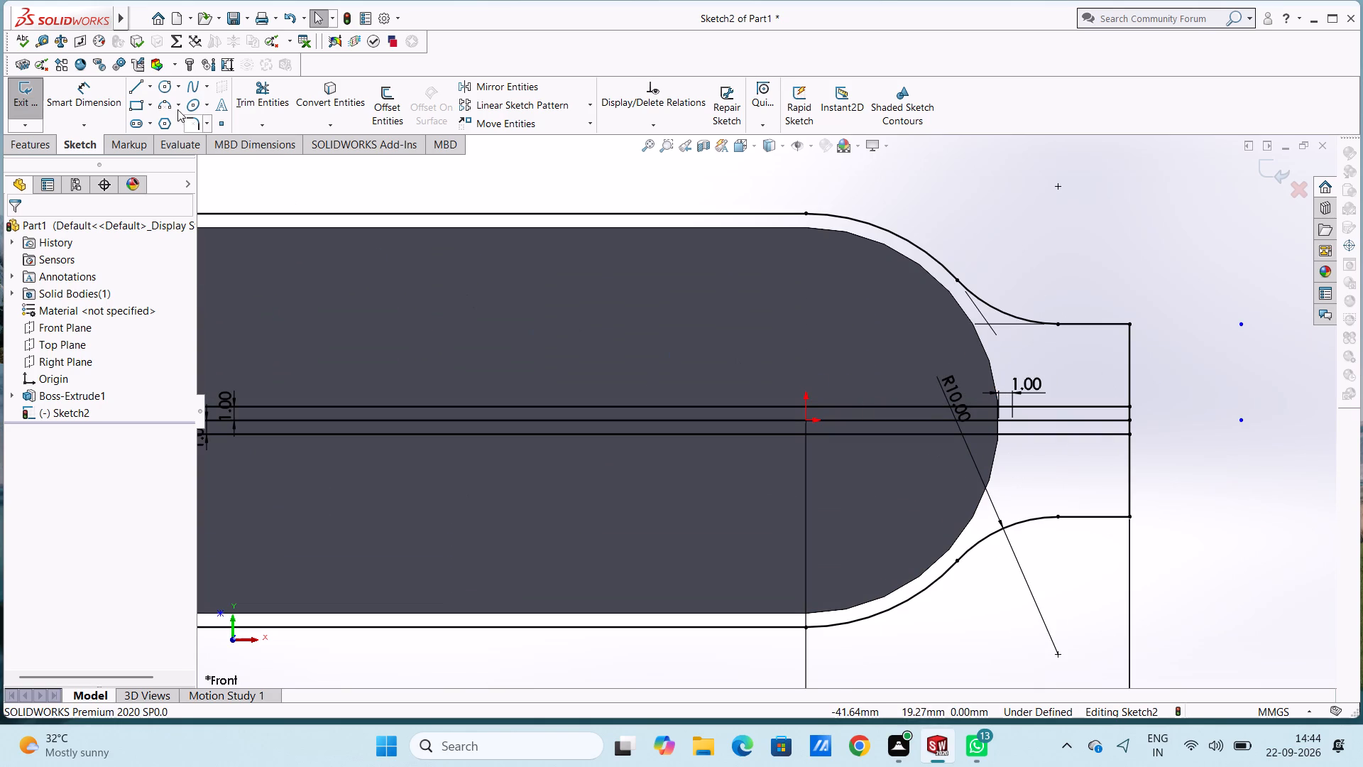
{"action": "left_click", "coordinate": [140, 89]}
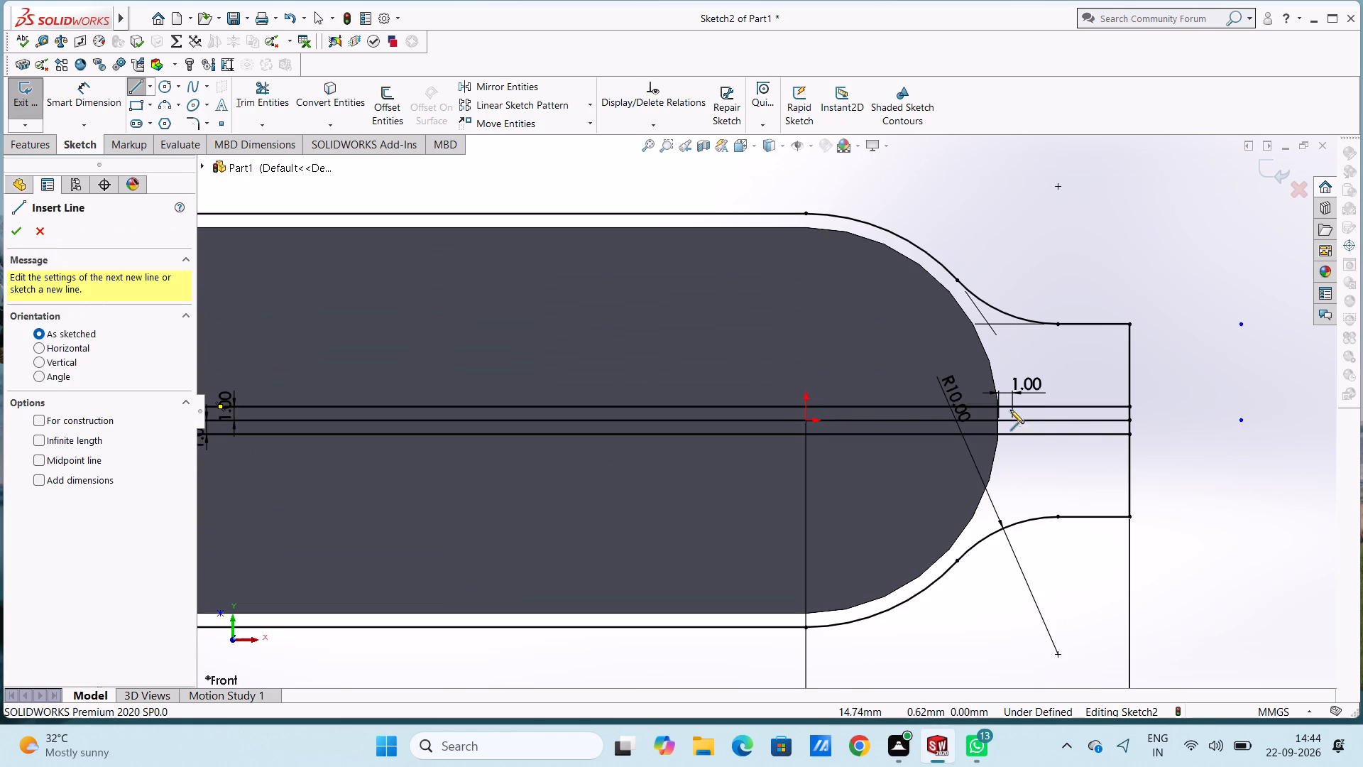
{"action": "left_click", "coordinate": [1019, 405]}
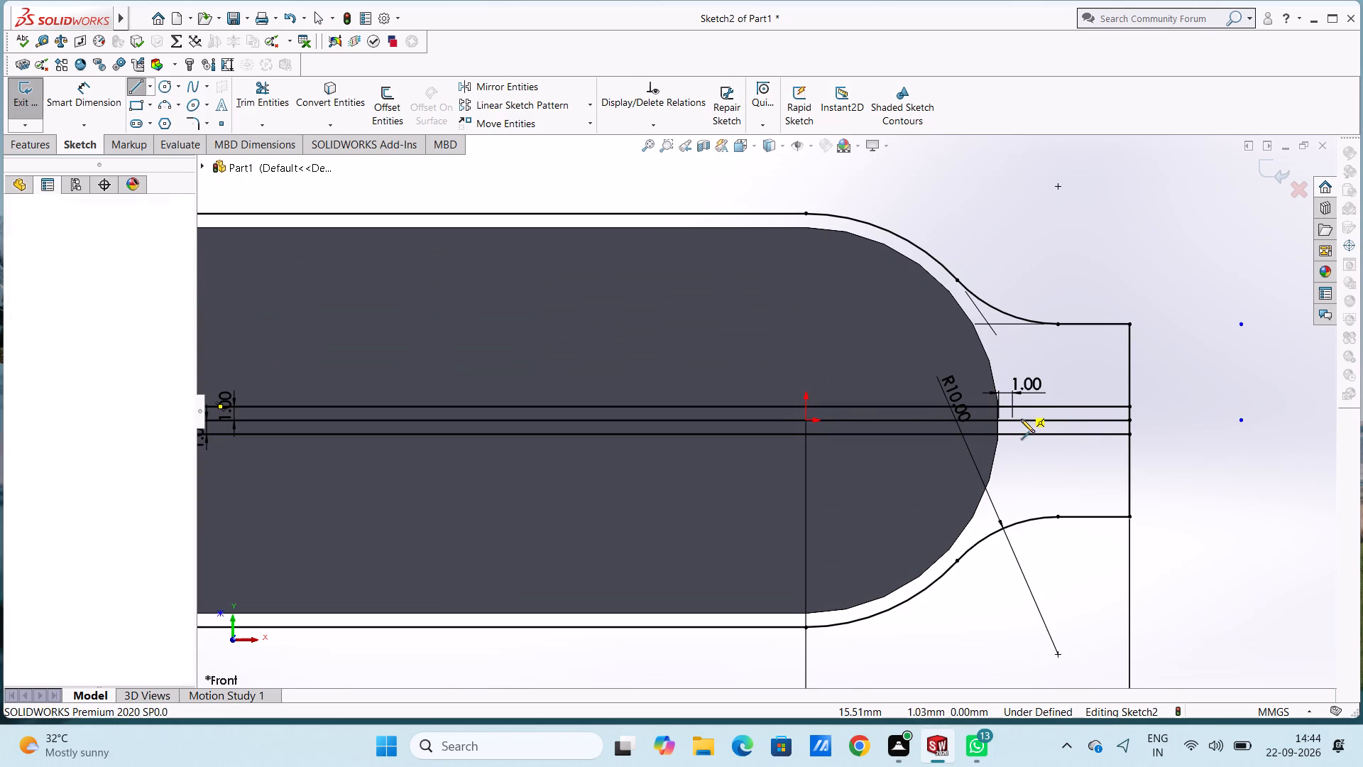
{"action": "left_click", "coordinate": [1023, 432]}
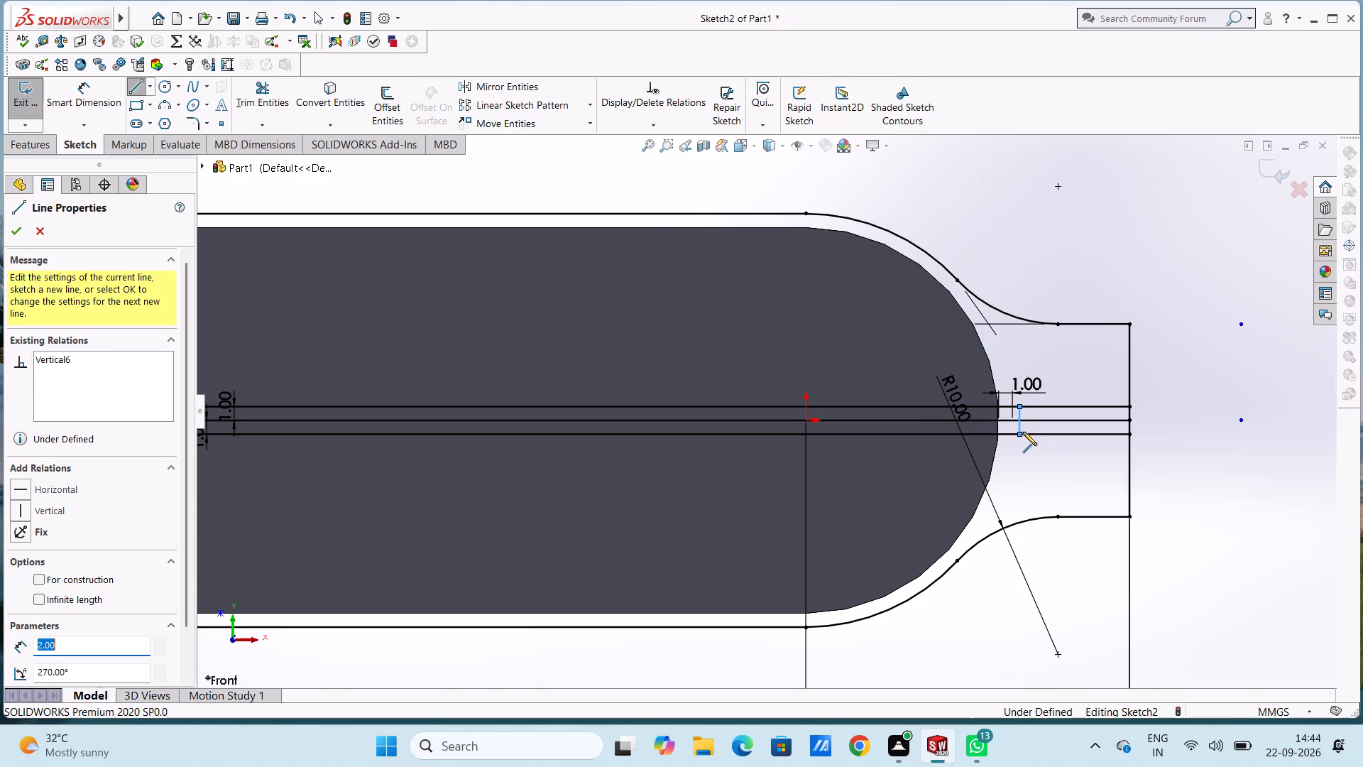
{"action": "key", "text": "Escape"}
{"action": "key", "text": "Escape"}
{"action": "key", "text": "Escape"}
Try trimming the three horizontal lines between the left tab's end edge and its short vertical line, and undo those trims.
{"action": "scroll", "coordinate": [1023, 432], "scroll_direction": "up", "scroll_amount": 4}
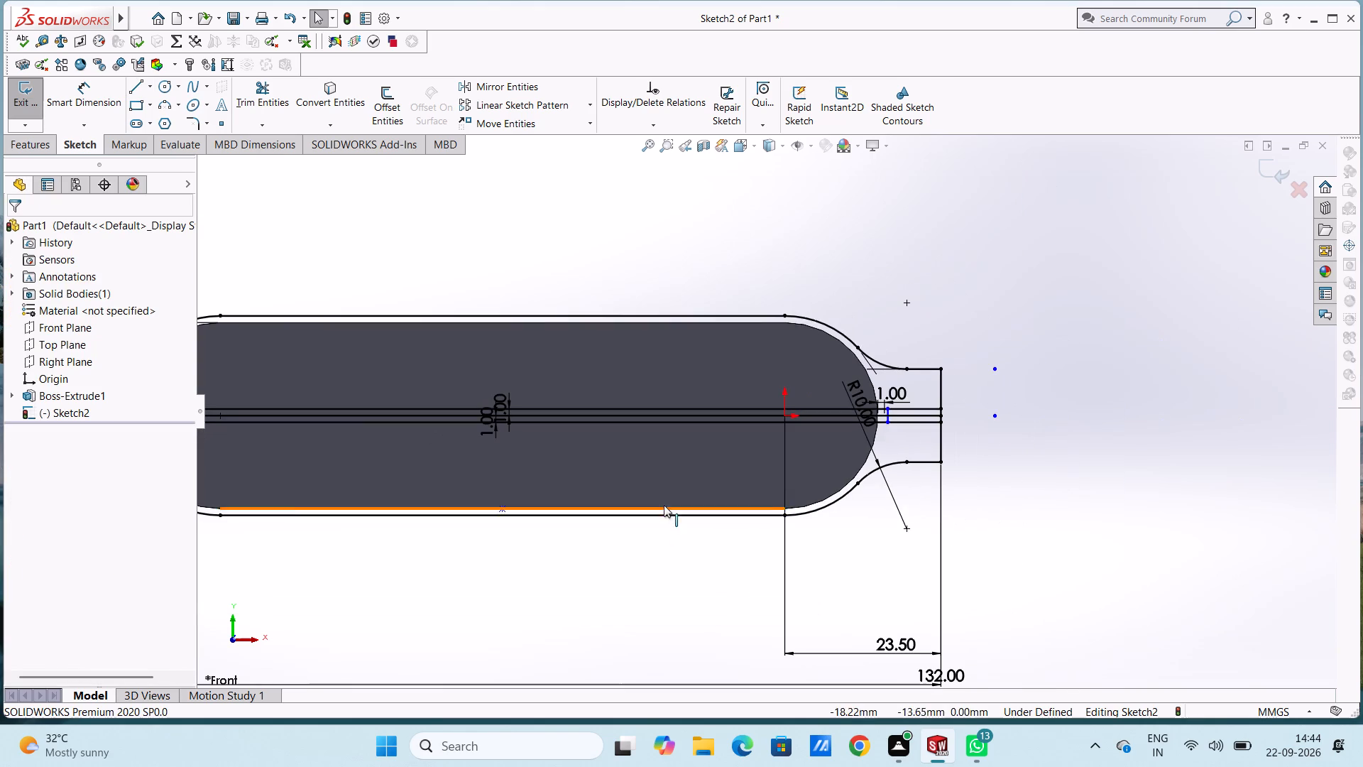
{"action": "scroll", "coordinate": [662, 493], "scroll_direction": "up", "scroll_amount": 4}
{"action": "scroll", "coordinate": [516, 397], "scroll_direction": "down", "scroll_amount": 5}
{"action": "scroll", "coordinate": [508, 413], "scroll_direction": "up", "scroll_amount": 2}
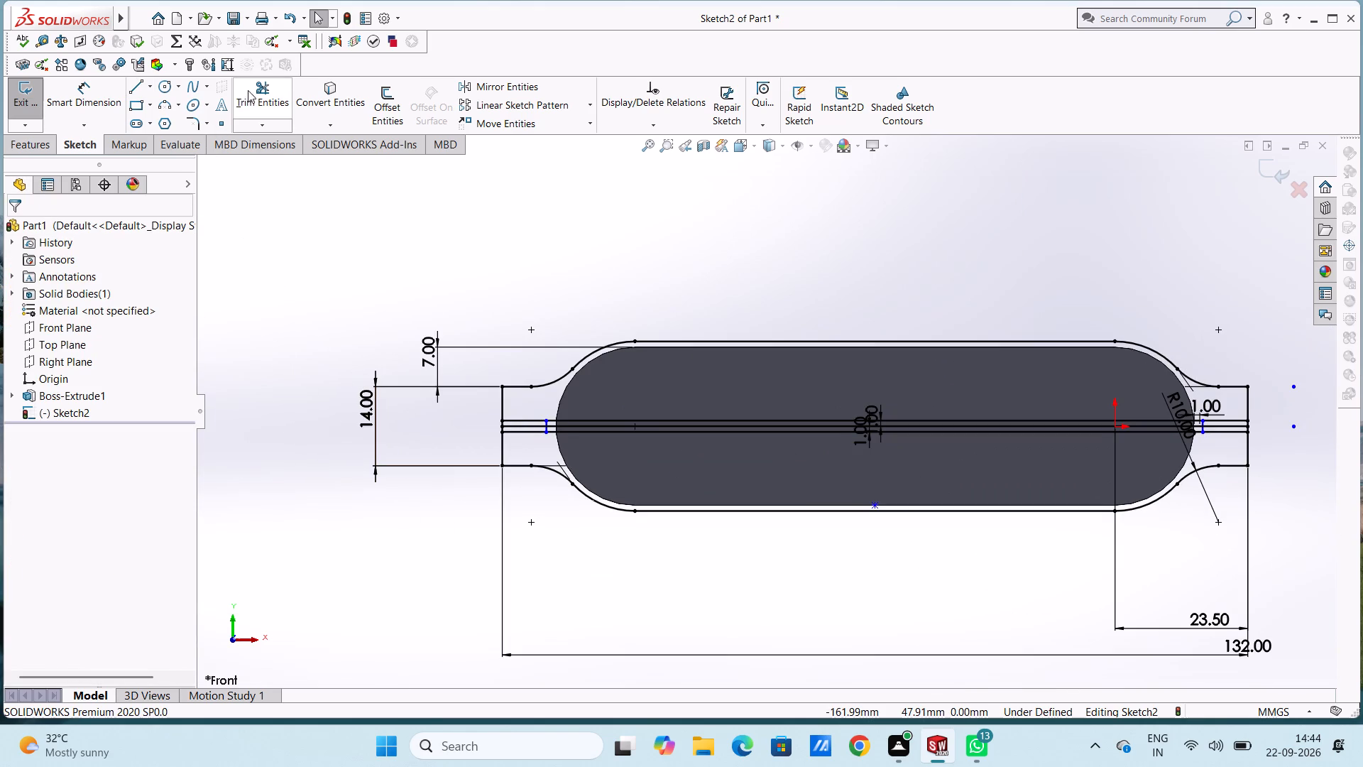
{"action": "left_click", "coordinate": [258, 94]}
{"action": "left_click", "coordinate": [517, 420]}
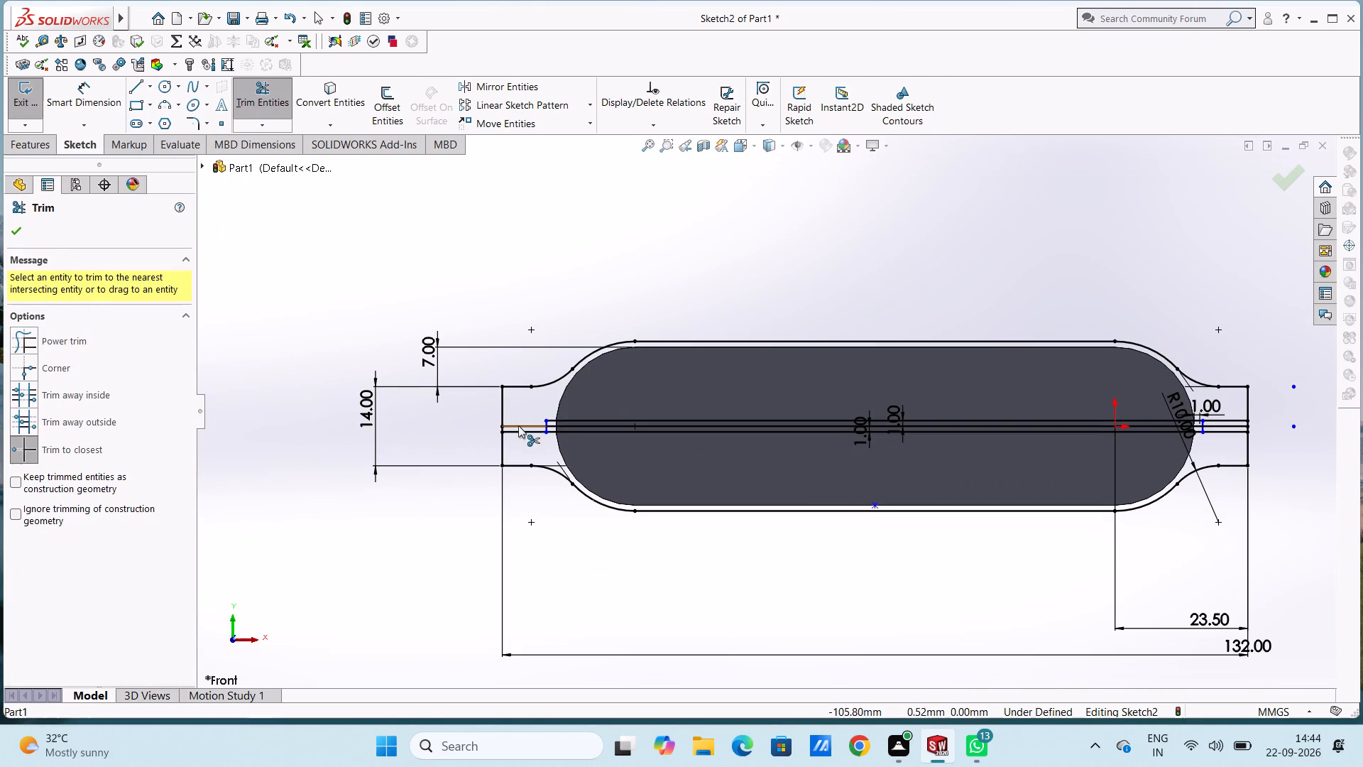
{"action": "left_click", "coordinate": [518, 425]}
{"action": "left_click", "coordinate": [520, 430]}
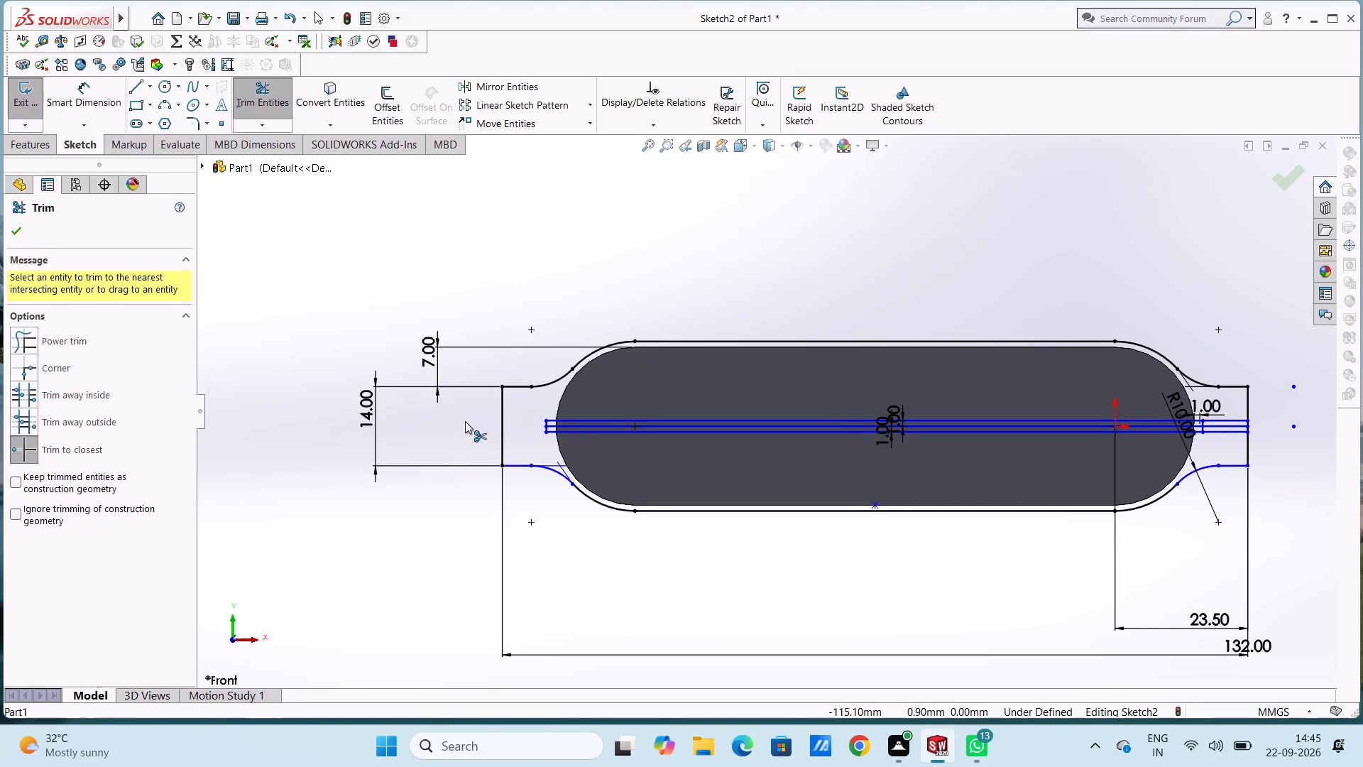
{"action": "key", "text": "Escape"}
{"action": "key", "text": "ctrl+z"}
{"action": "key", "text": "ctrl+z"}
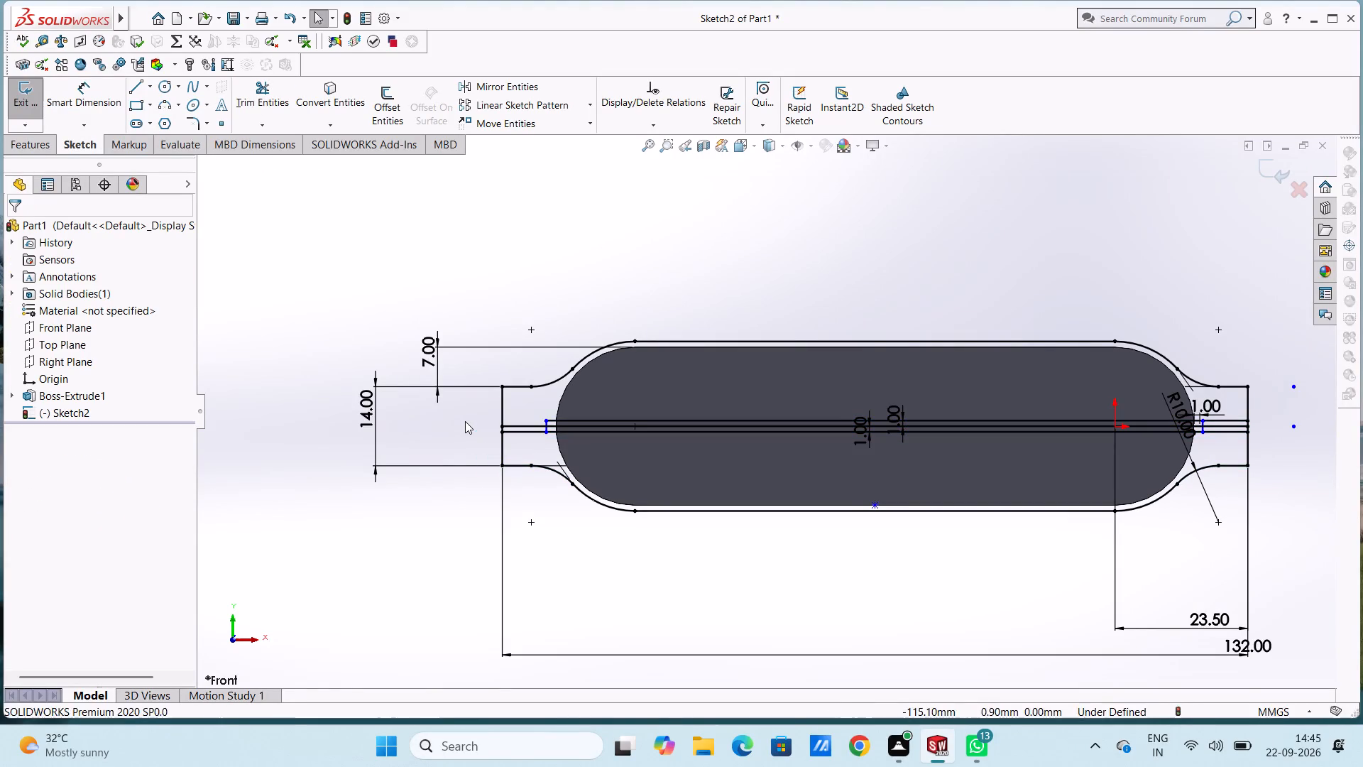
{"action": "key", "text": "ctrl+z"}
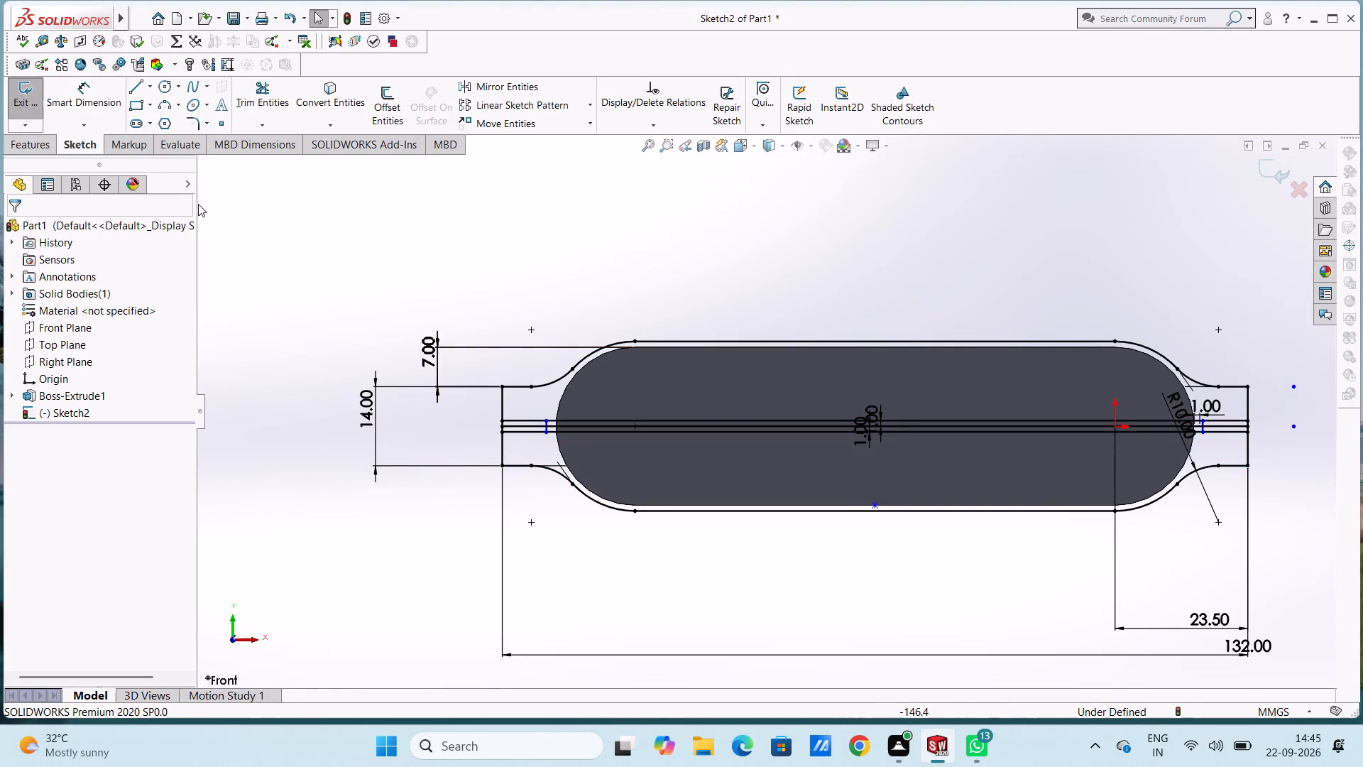
Trim away the whole horizontal centre line and the piece of the left tab's end edge between the two offset lines.
{"action": "left_click", "coordinate": [263, 99]}
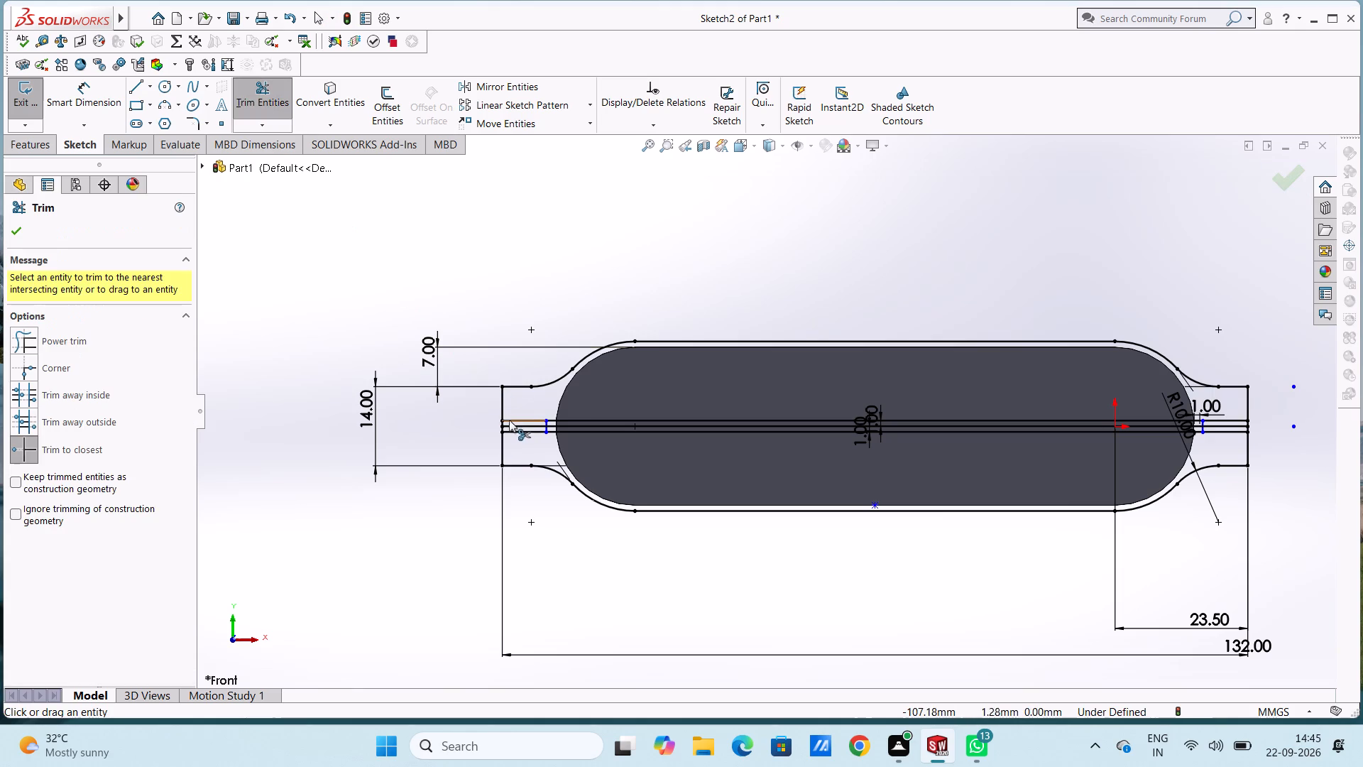
{"action": "scroll", "coordinate": [508, 421], "scroll_direction": "down", "scroll_amount": 5}
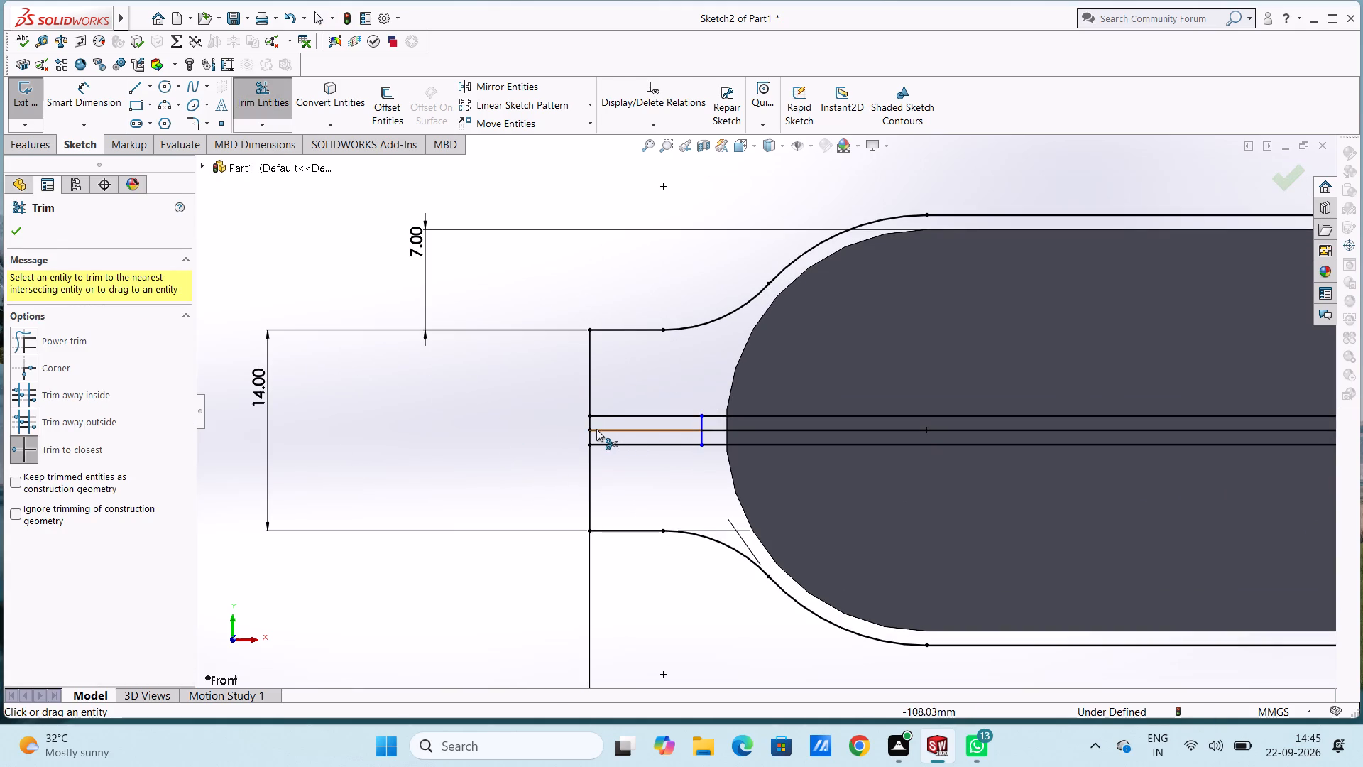
{"action": "left_click", "coordinate": [597, 428]}
{"action": "left_click", "coordinate": [589, 428]}
{"action": "scroll", "coordinate": [603, 430], "scroll_direction": "up", "scroll_amount": 4}
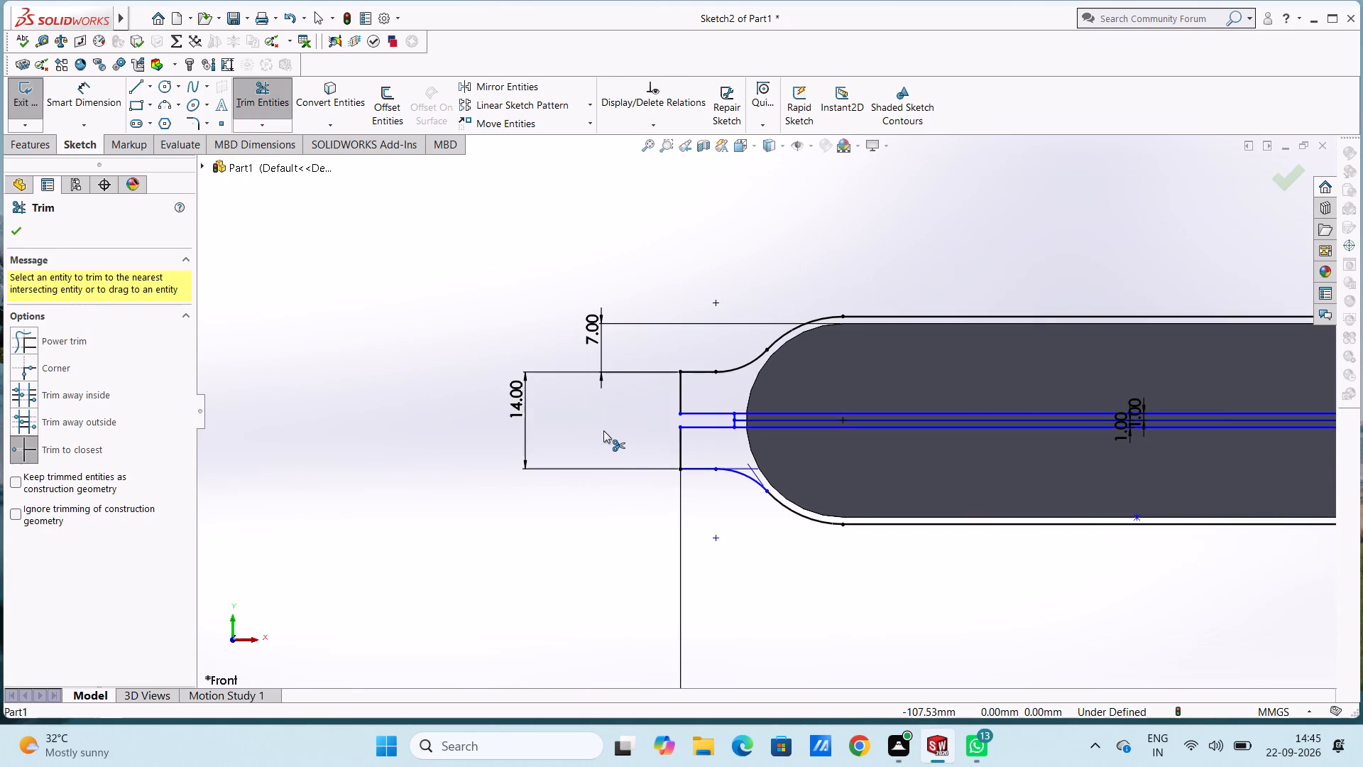
{"action": "left_click", "coordinate": [786, 421]}
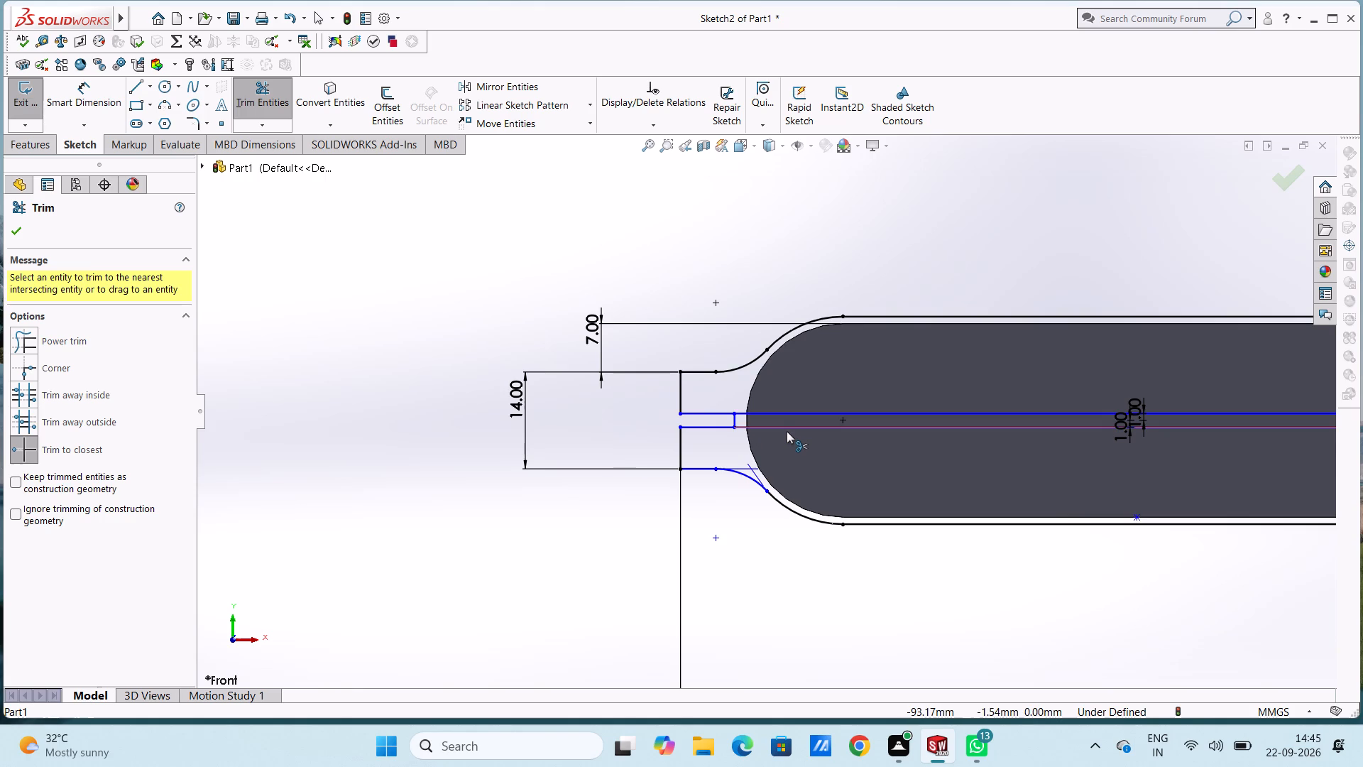
{"action": "scroll", "coordinate": [838, 457], "scroll_direction": "up", "scroll_amount": 3}
{"action": "scroll", "coordinate": [1174, 435], "scroll_direction": "down", "scroll_amount": 4}
{"action": "scroll", "coordinate": [1120, 318], "scroll_direction": "down", "scroll_amount": 5}
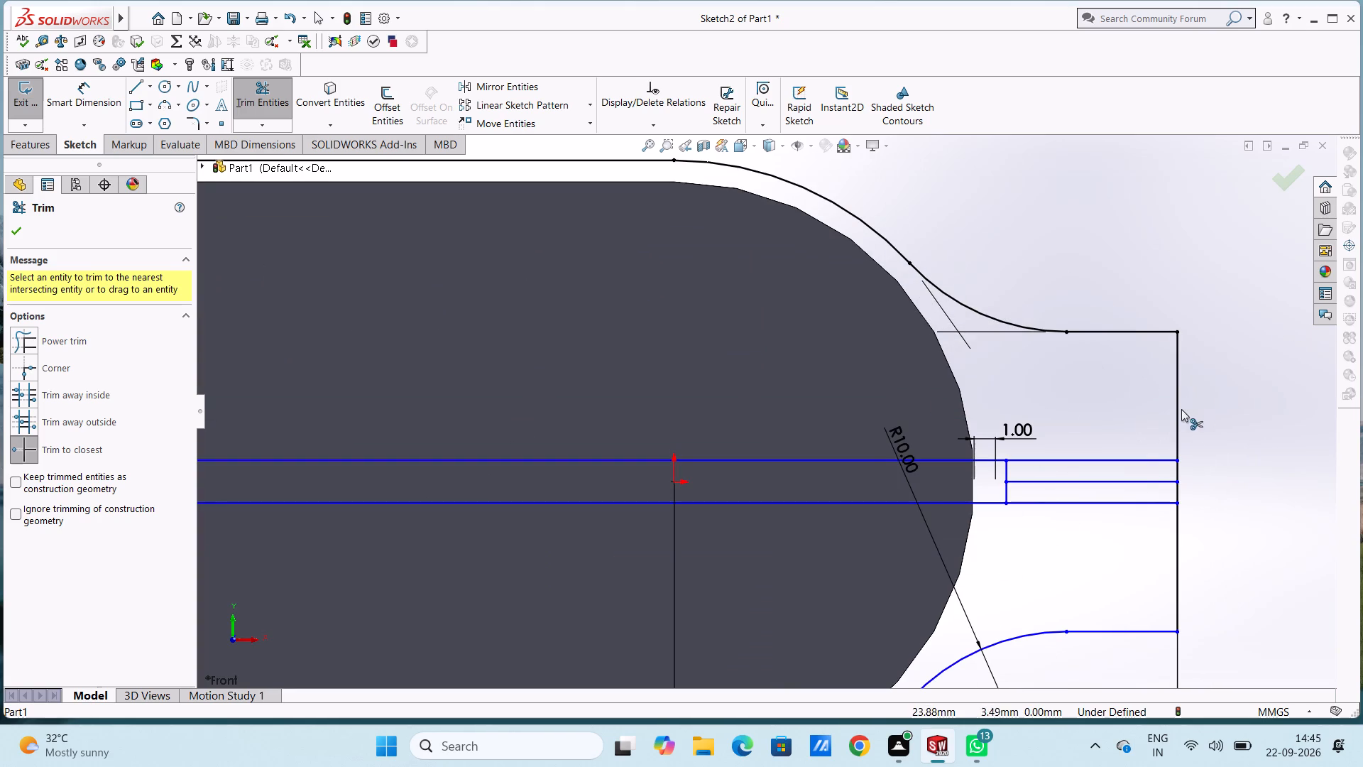
{"action": "left_click", "coordinate": [1121, 479]}
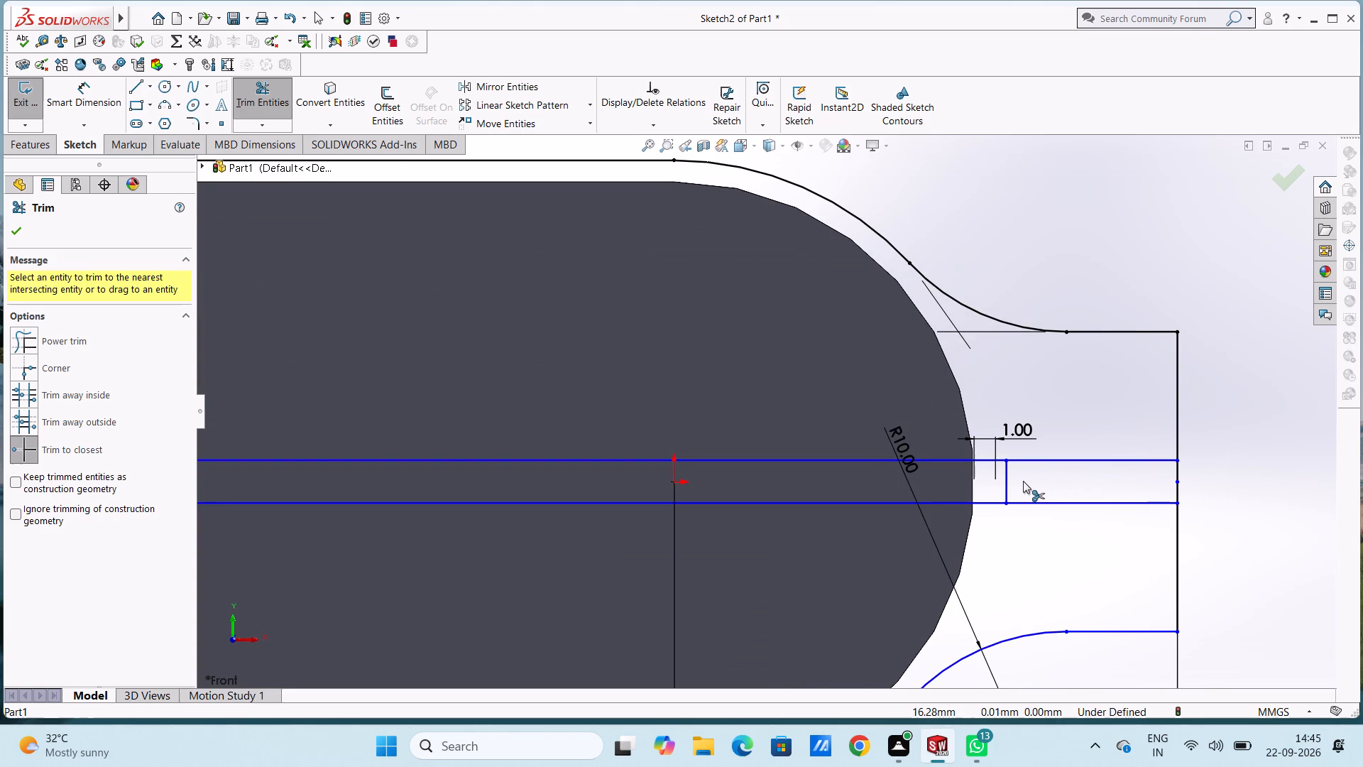
{"action": "scroll", "coordinate": [1023, 481], "scroll_direction": "up", "scroll_amount": 2}
{"action": "scroll", "coordinate": [905, 506], "scroll_direction": "up", "scroll_amount": 4}
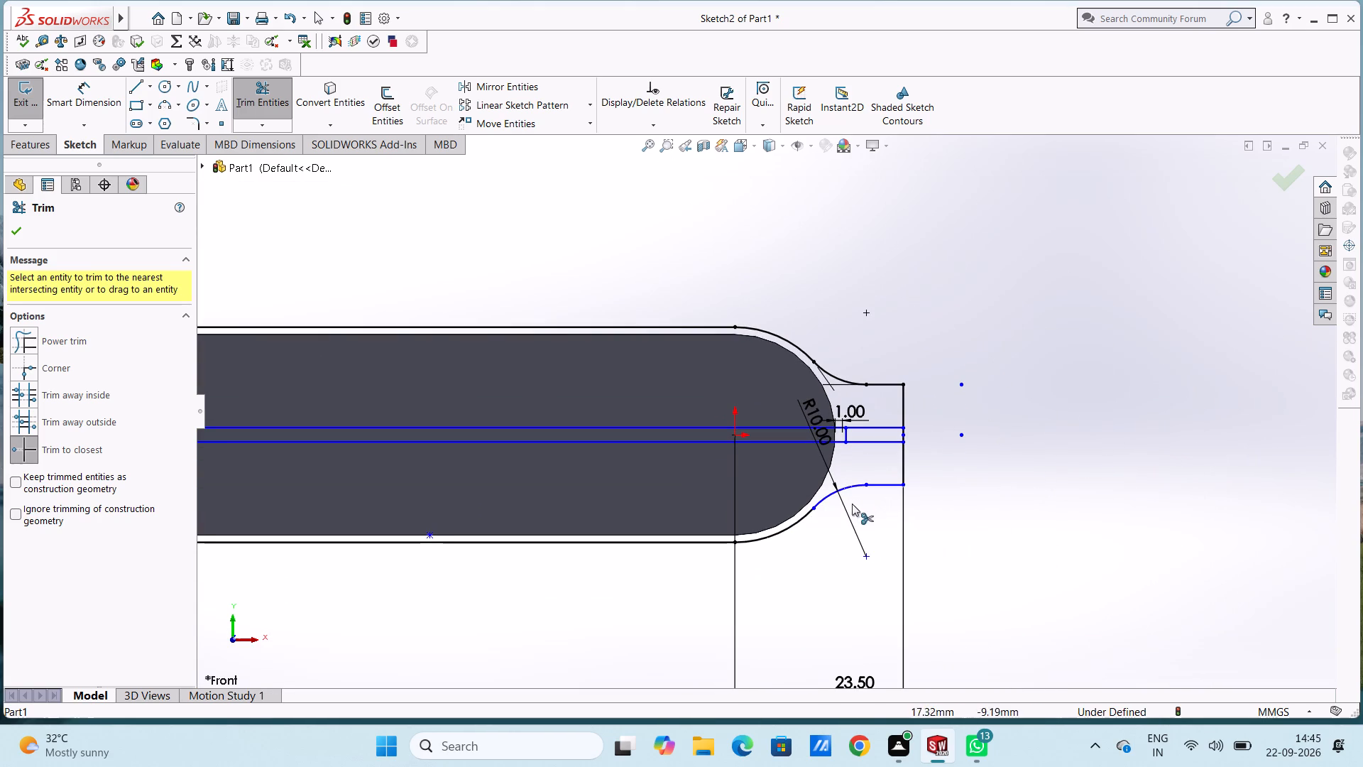
{"action": "key", "text": "Escape"}
{"action": "key", "text": "Escape"}
Dimension the horizontal distance from the left tab's end edge to its short vertical line as 8 mm.
{"action": "scroll", "coordinate": [819, 544], "scroll_direction": "up", "scroll_amount": 4}
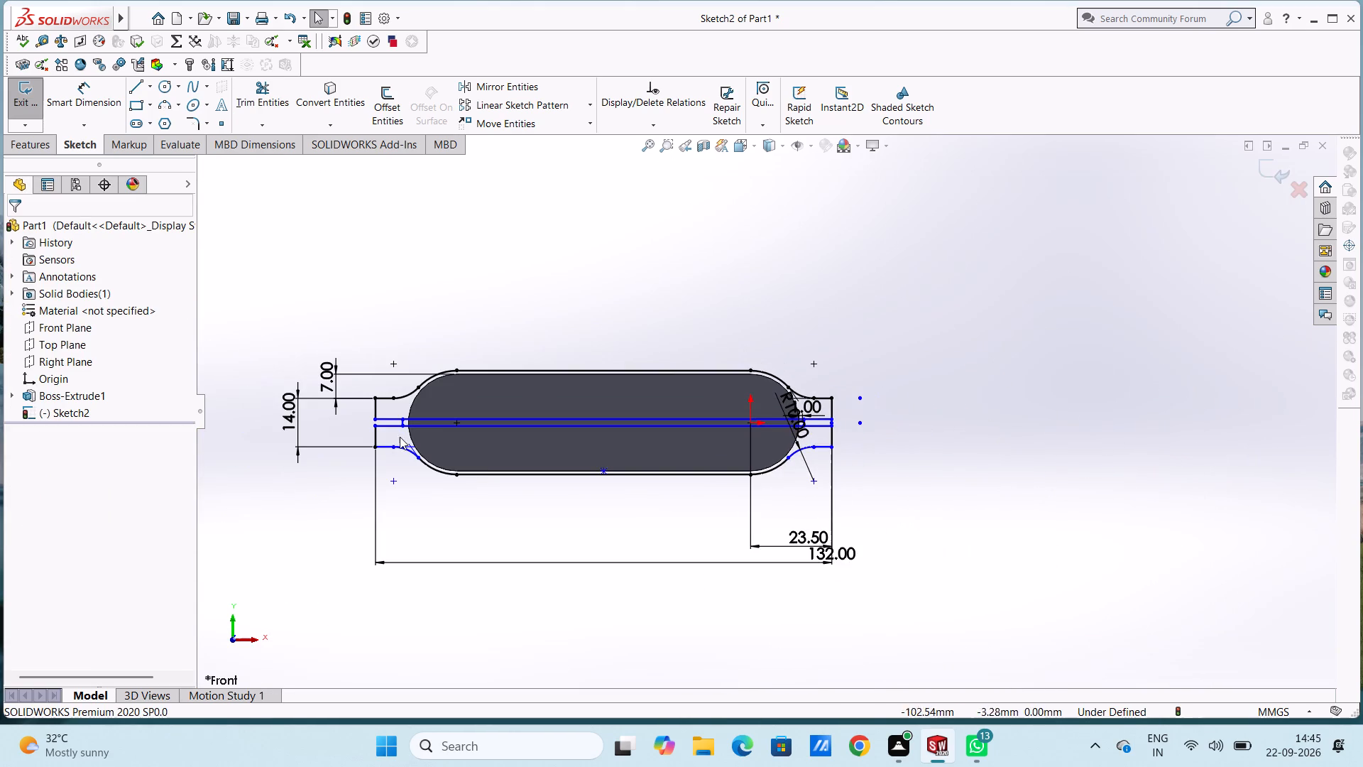
{"action": "scroll", "coordinate": [513, 458], "scroll_direction": "down", "scroll_amount": 4}
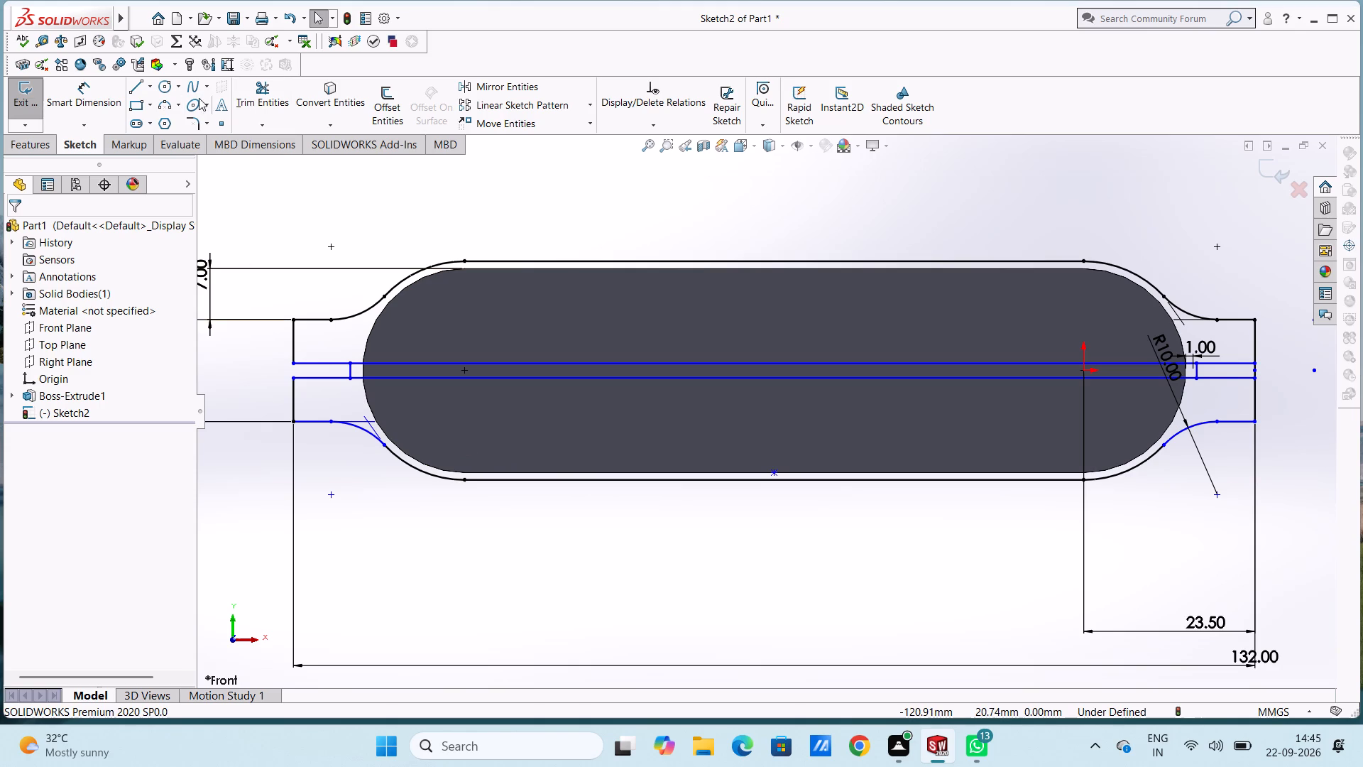
{"action": "left_click", "coordinate": [99, 97]}
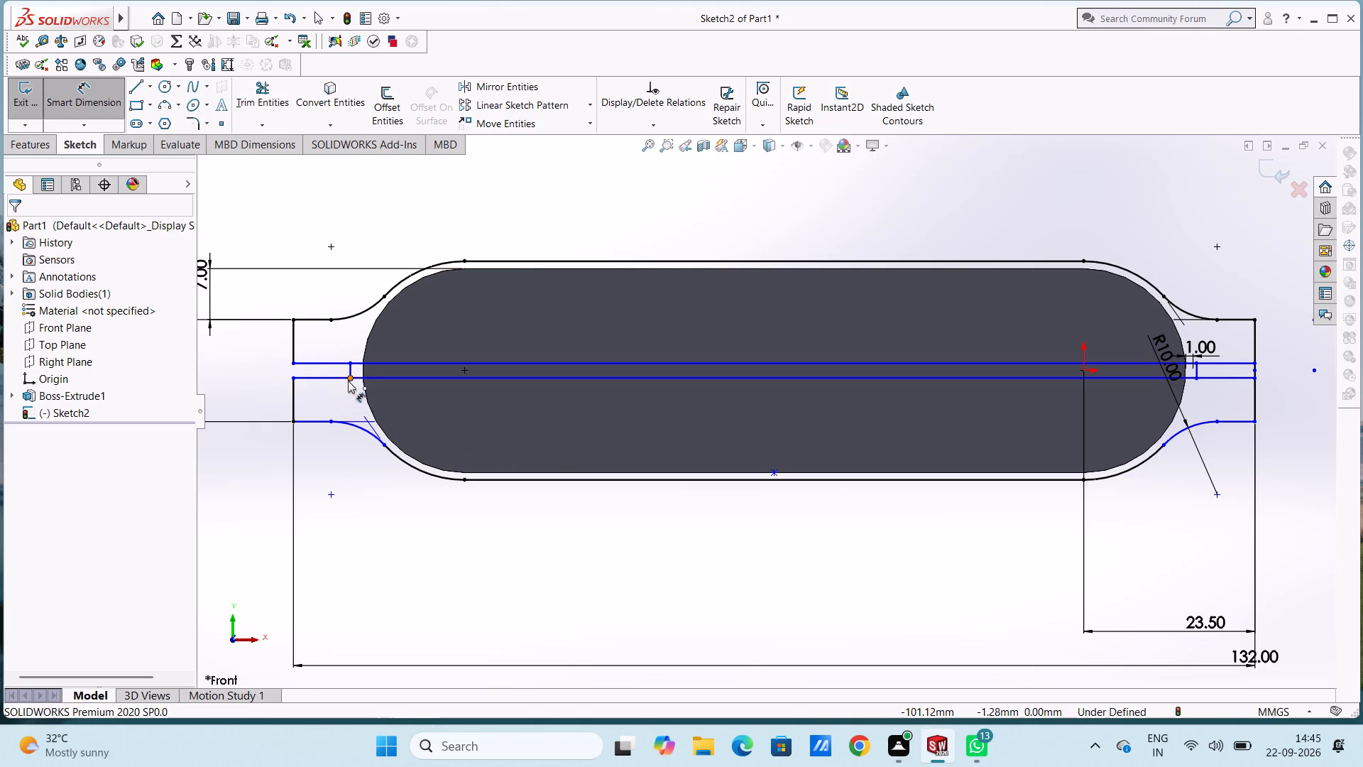
{"action": "left_click", "coordinate": [351, 379]}
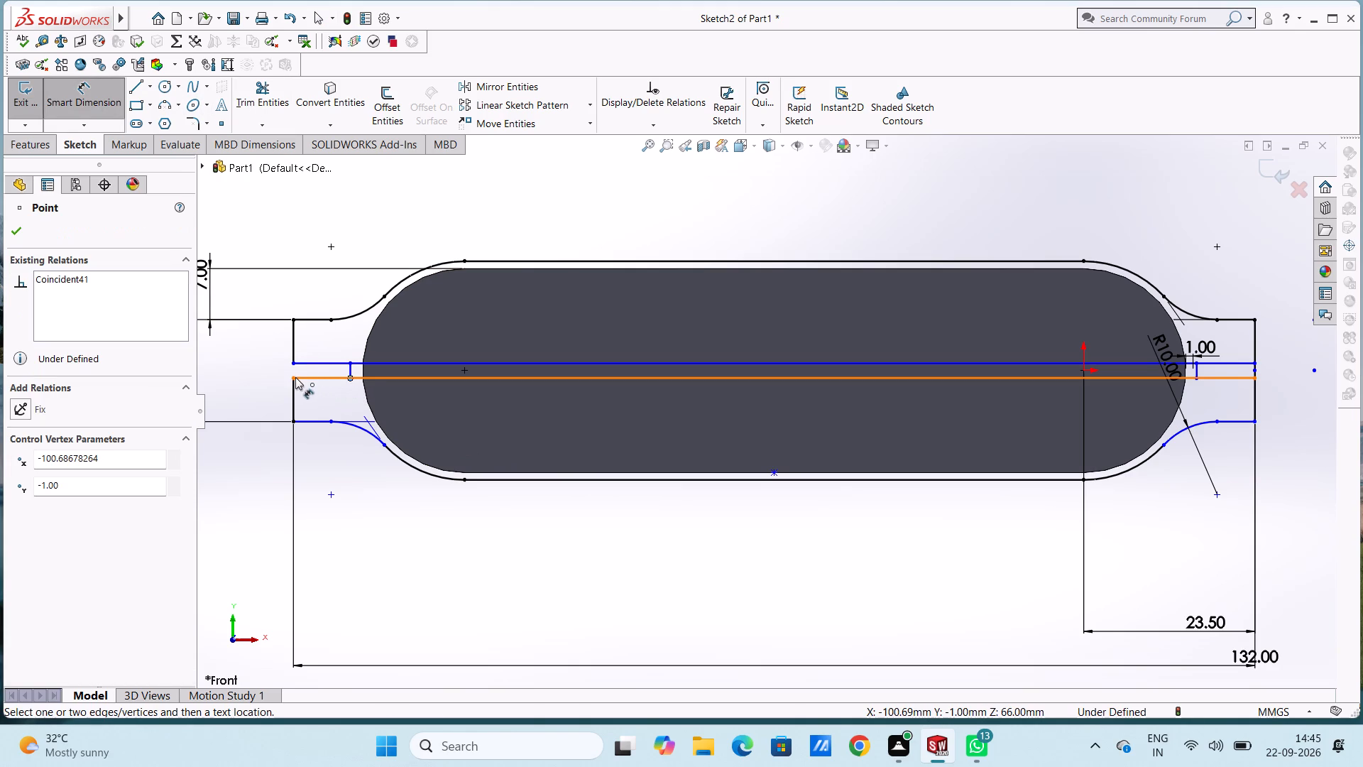
{"action": "left_click", "coordinate": [295, 377]}
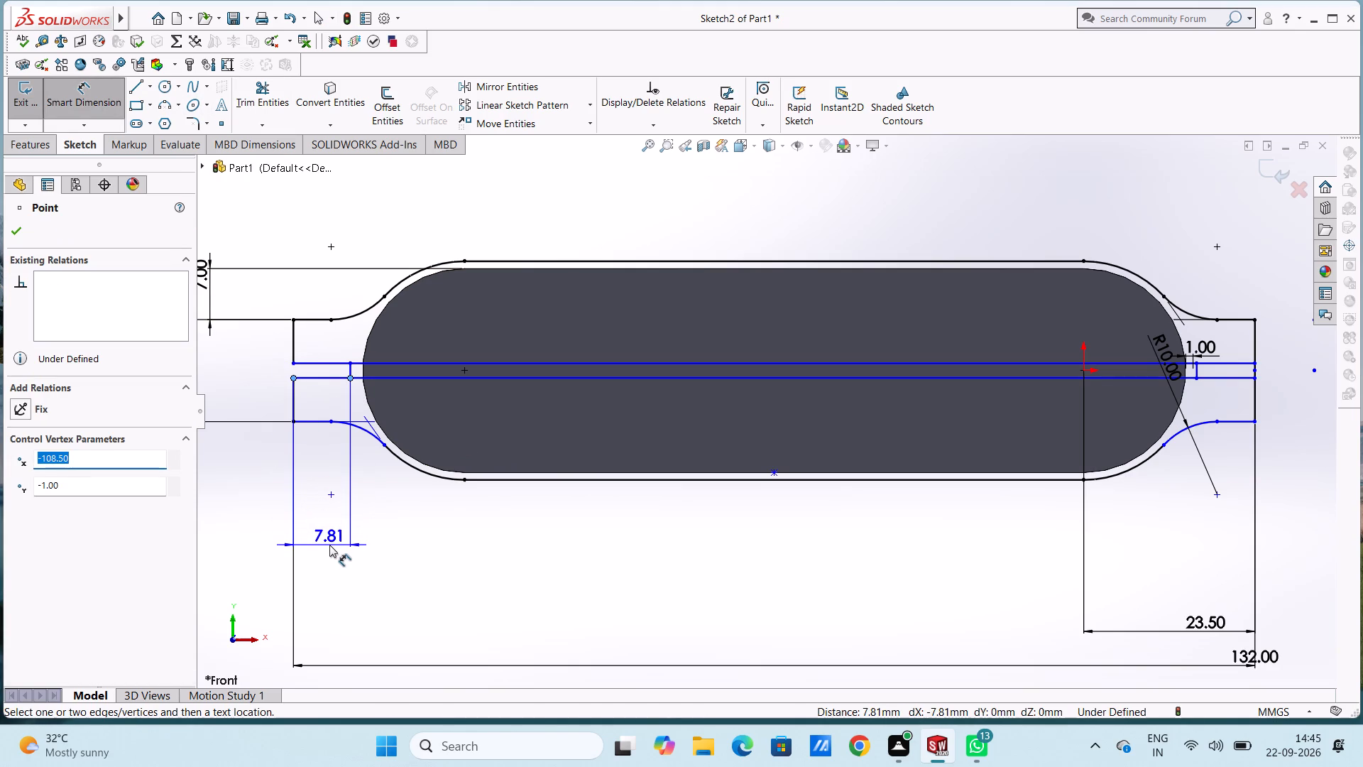
{"action": "left_click", "coordinate": [329, 545]}
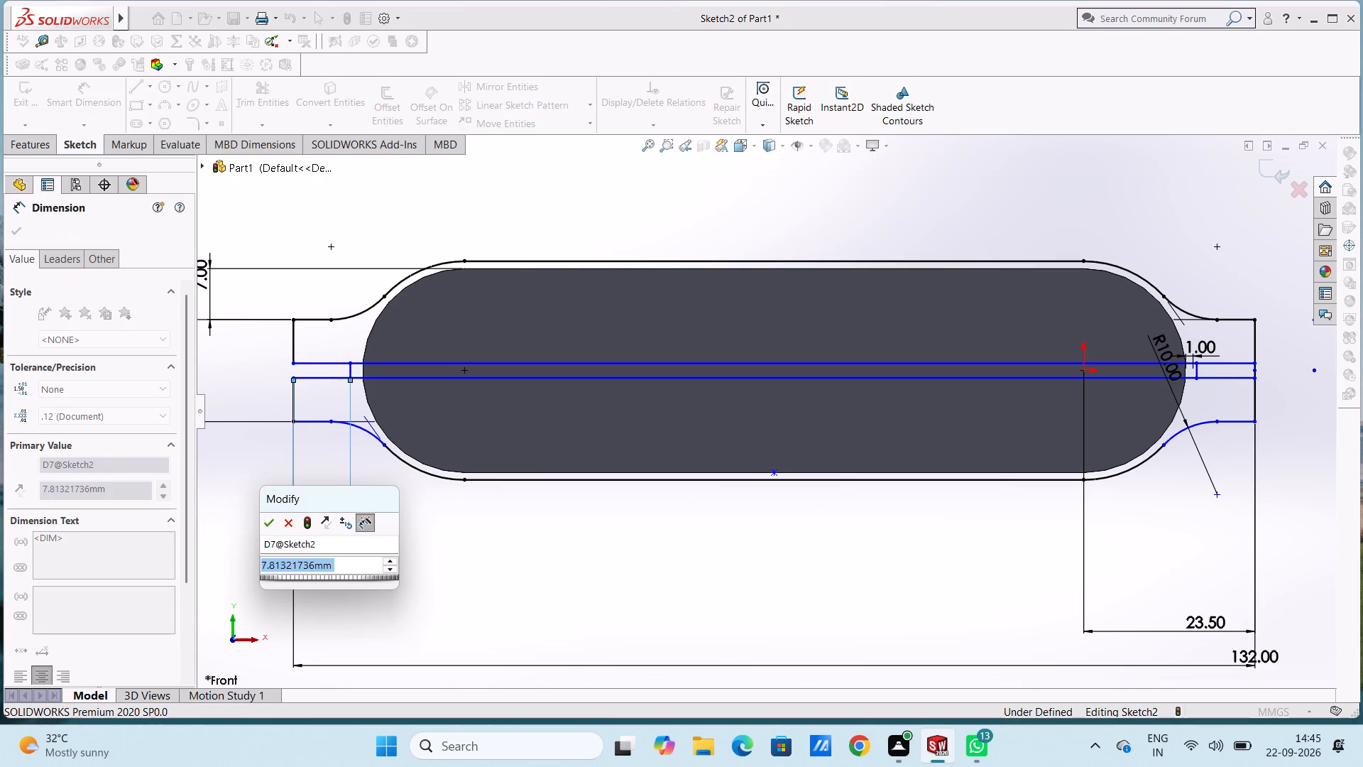
{"action": "key", "text": "8"}
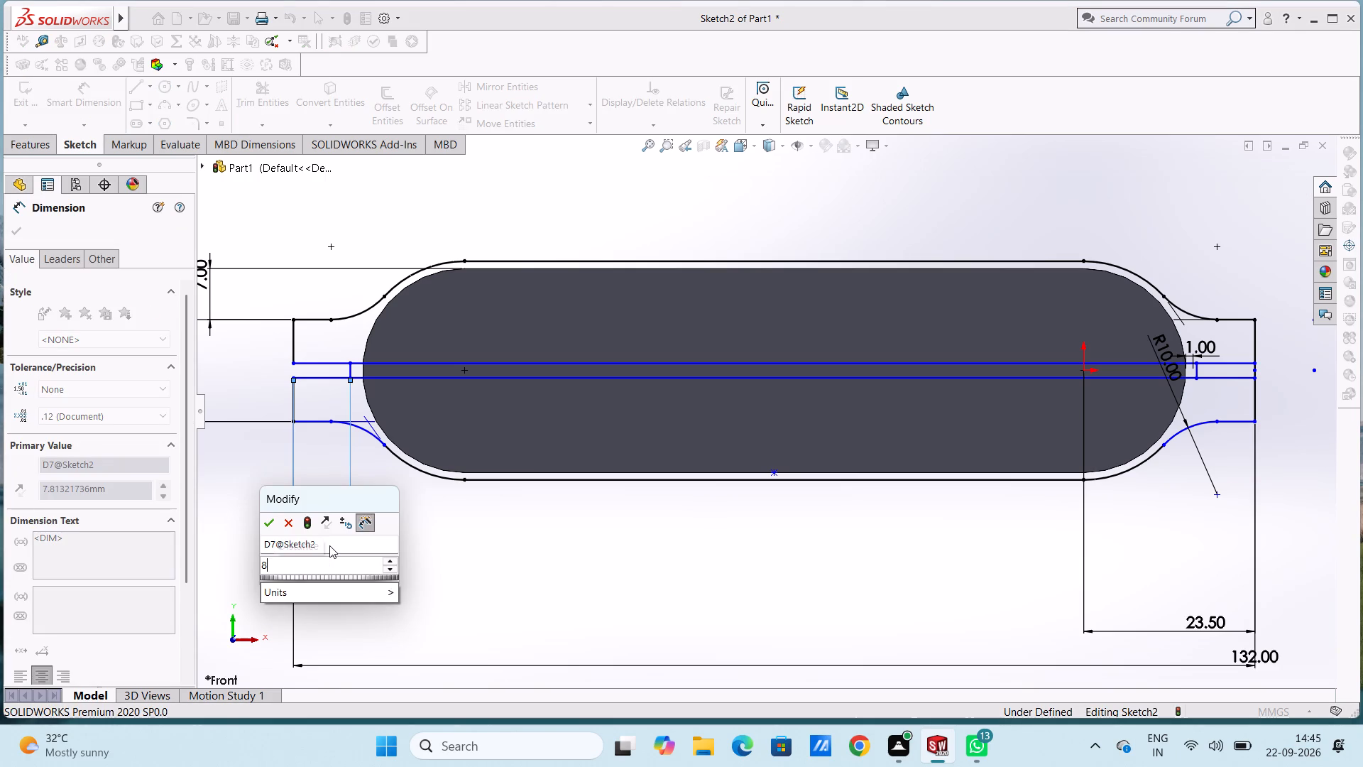
{"action": "key", "text": "Return"}
{"action": "left_click", "coordinate": [563, 570]}
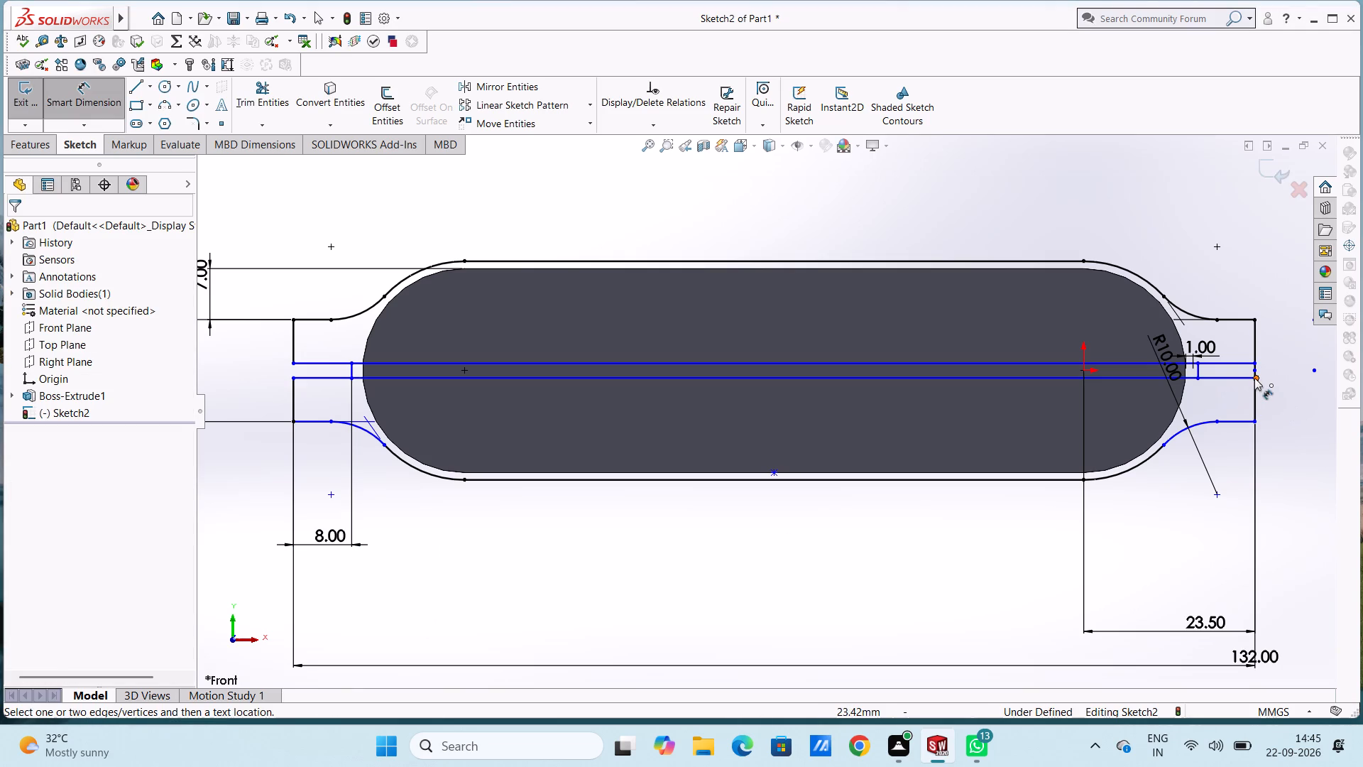
Trim the end of the lower offset line that overhangs the right tab's end edge.
{"action": "scroll", "coordinate": [1259, 384], "scroll_direction": "down", "scroll_amount": 6}
{"action": "scroll", "coordinate": [941, 392], "scroll_direction": "down", "scroll_amount": 2}
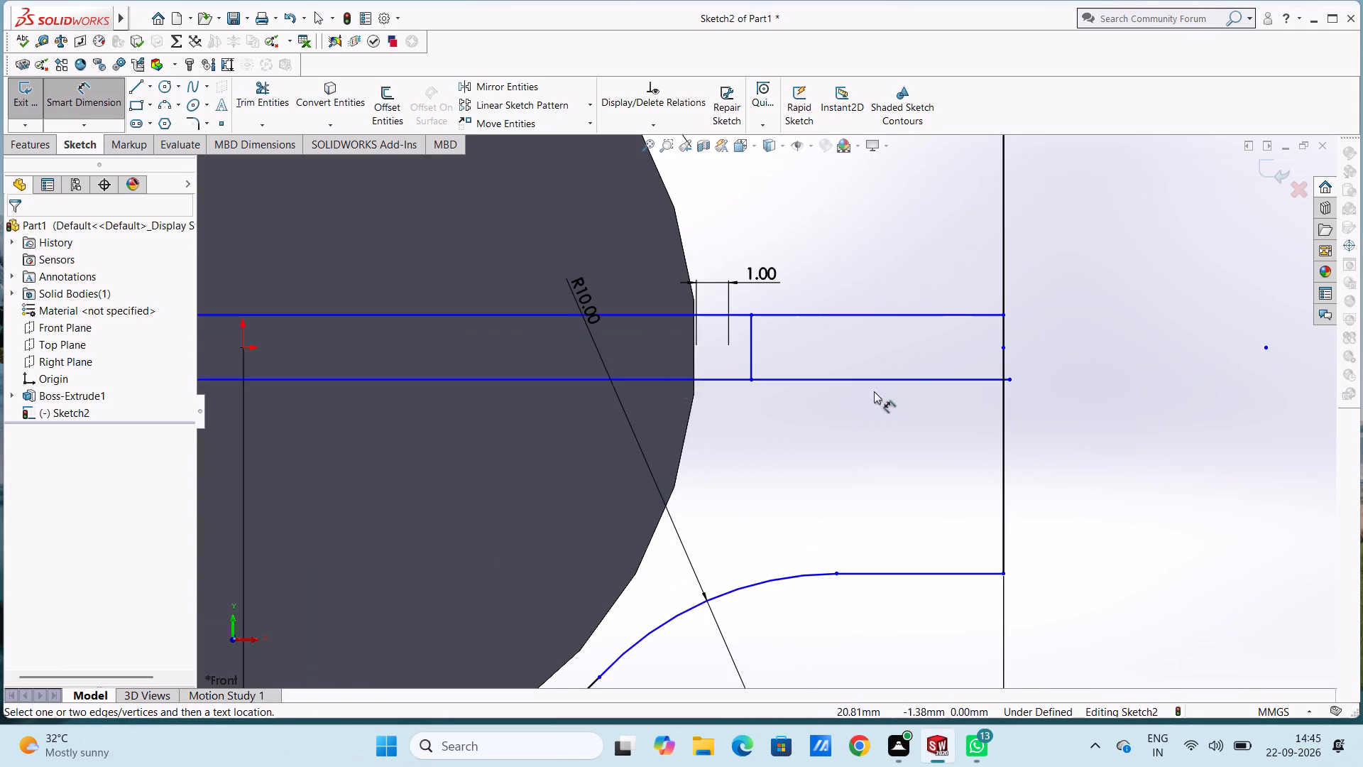
{"action": "left_click", "coordinate": [249, 94]}
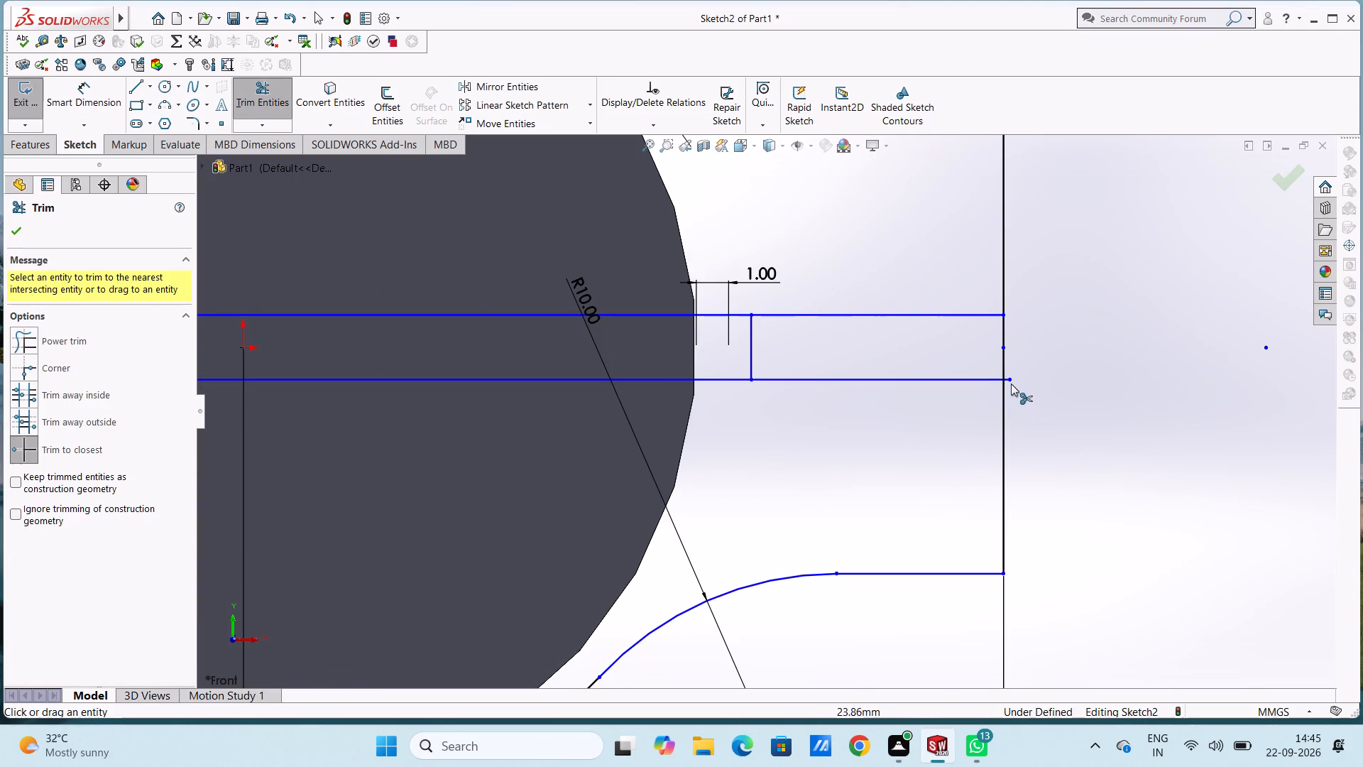
{"action": "left_click", "coordinate": [1009, 381]}
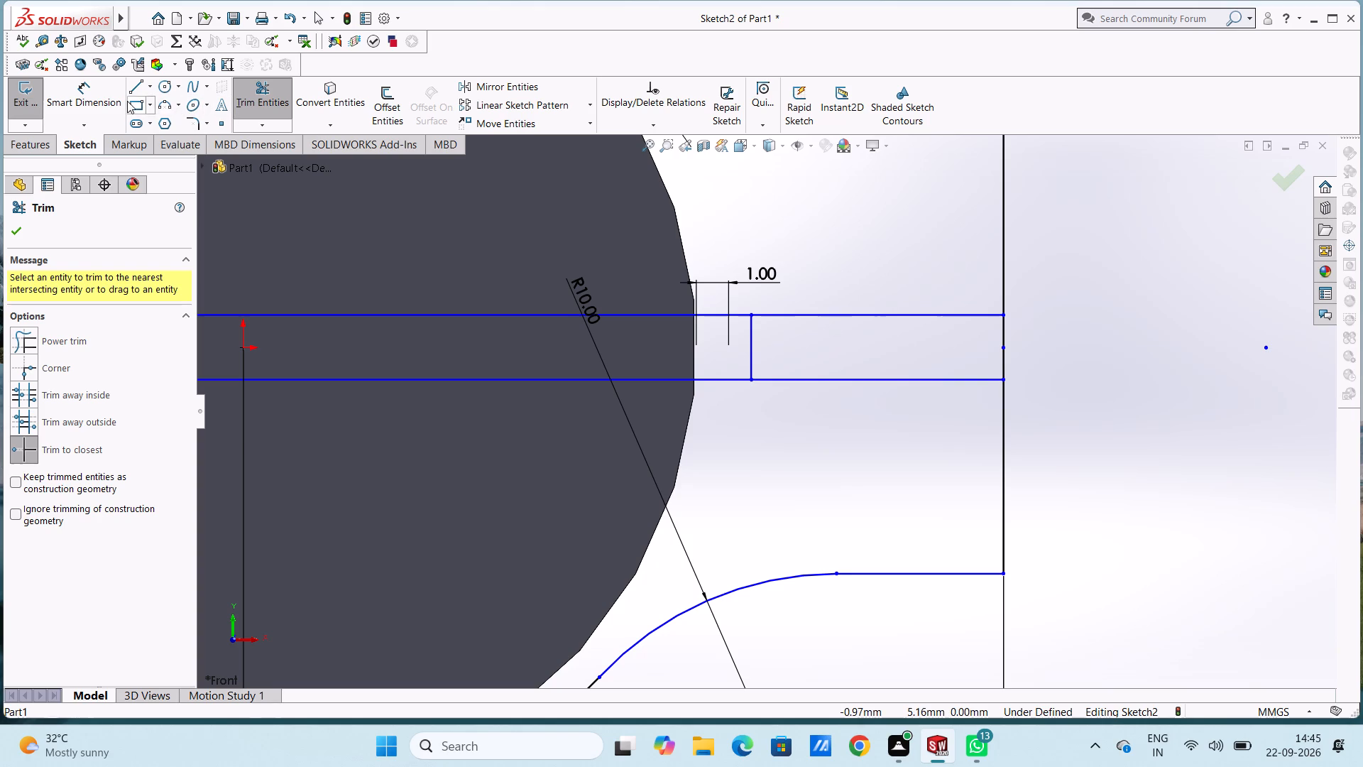
Dimension the horizontal distance from the right tab's short vertical line to its end edge as 8 mm.
{"action": "left_click", "coordinate": [99, 97]}
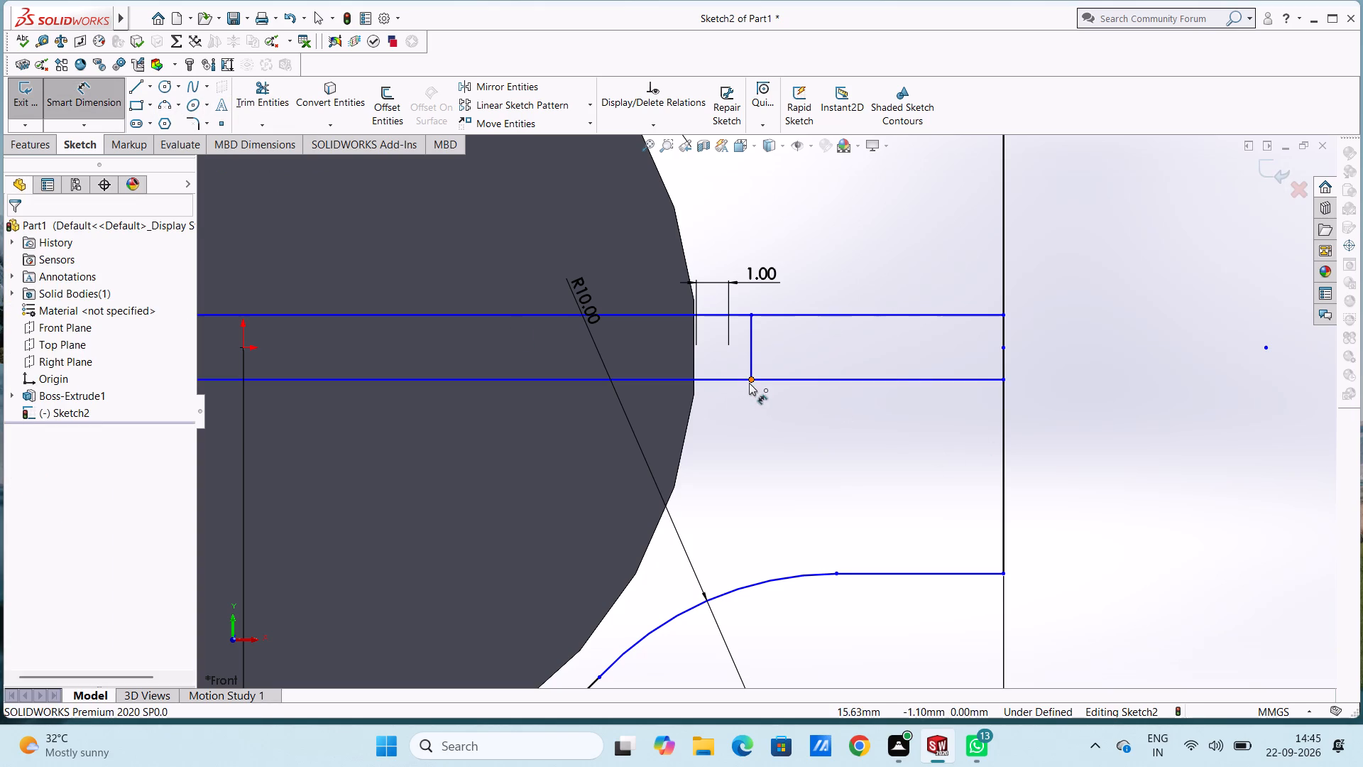
{"action": "left_click", "coordinate": [749, 380]}
{"action": "left_click", "coordinate": [1005, 379]}
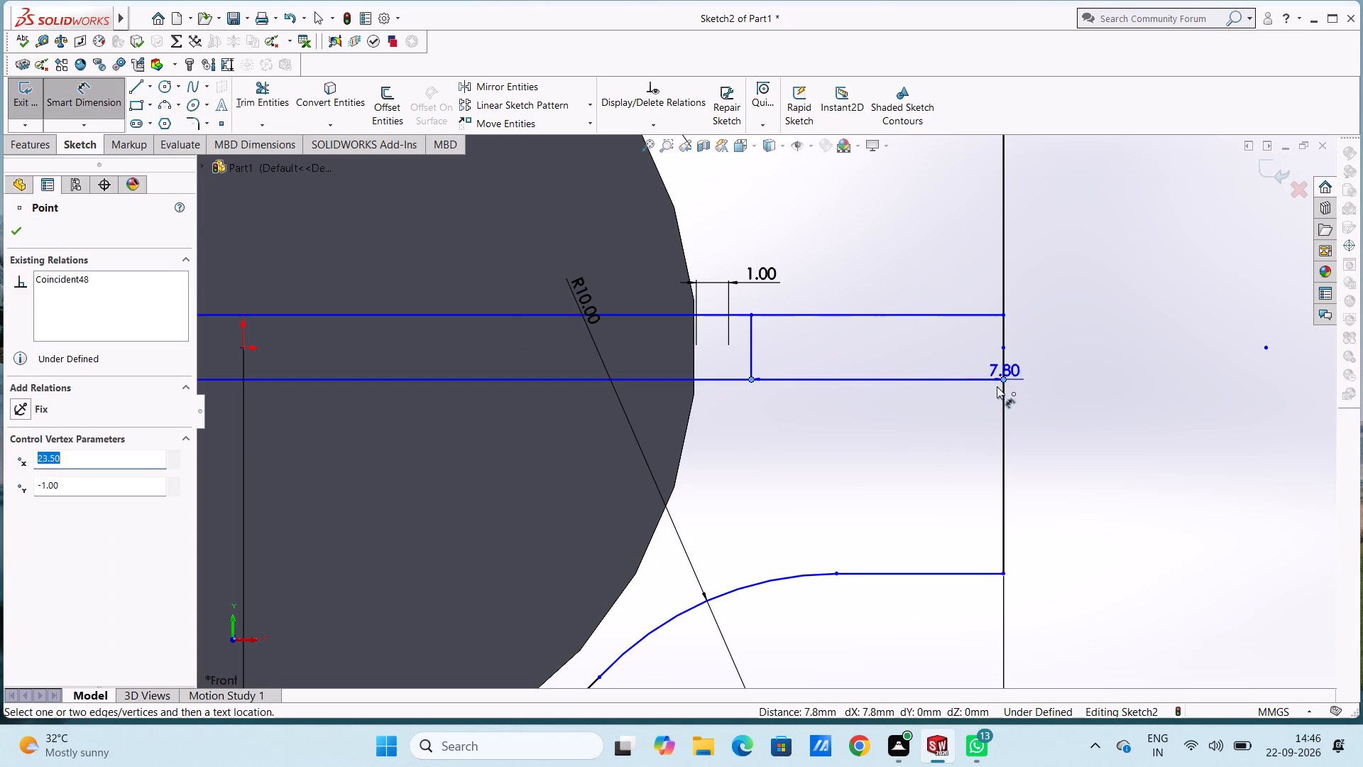
{"action": "left_click", "coordinate": [881, 499]}
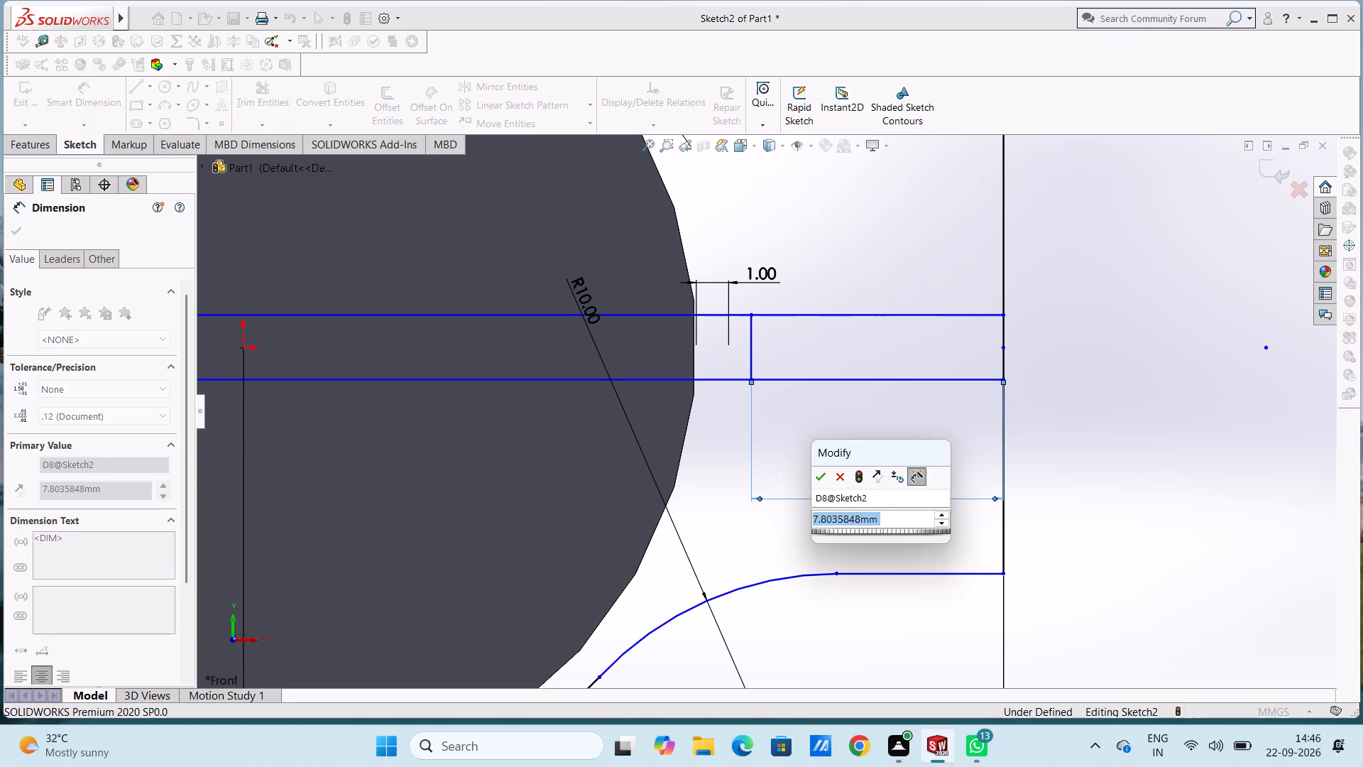
{"action": "key", "text": "8"}
{"action": "key", "text": "Return"}
{"action": "left_click", "coordinate": [872, 444]}
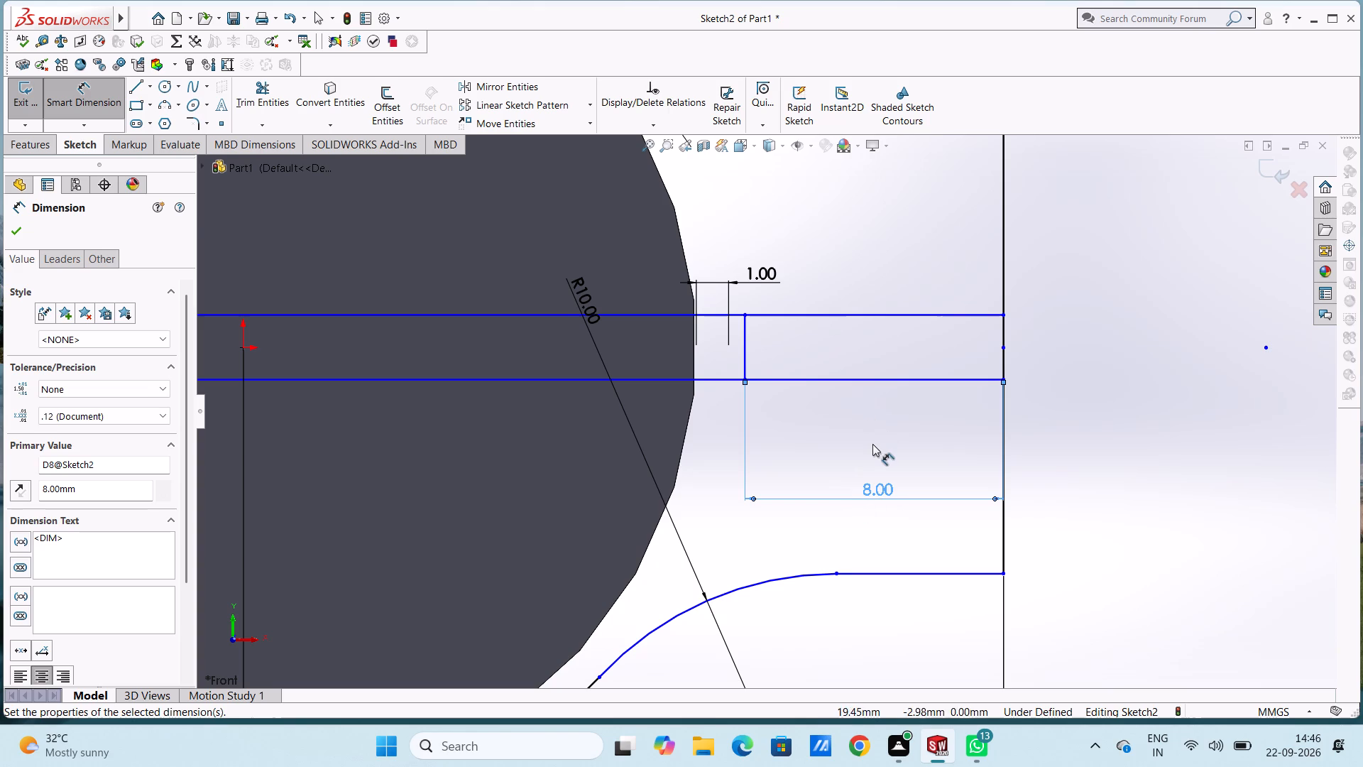
{"action": "scroll", "coordinate": [873, 445], "scroll_direction": "up", "scroll_amount": 6}
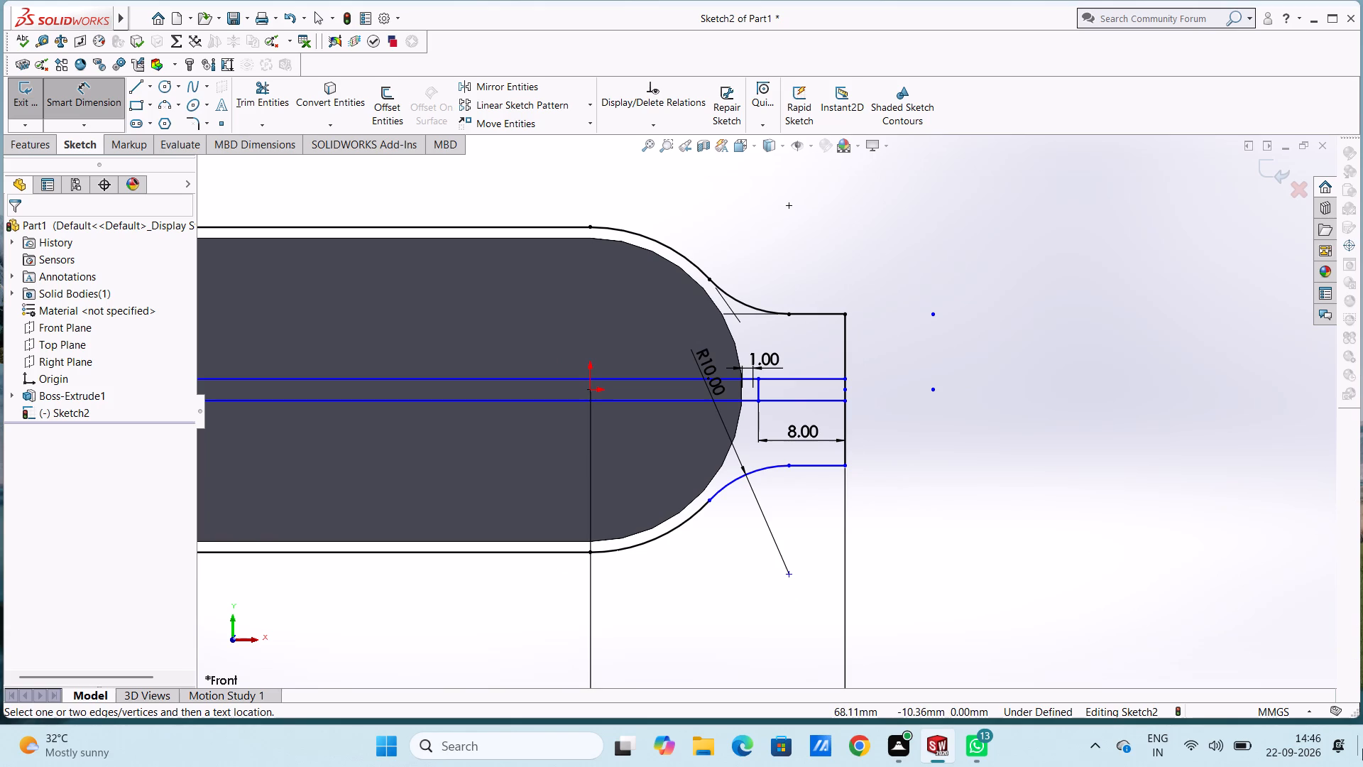
{"action": "scroll", "coordinate": [681, 341], "scroll_direction": "down", "scroll_amount": 2}
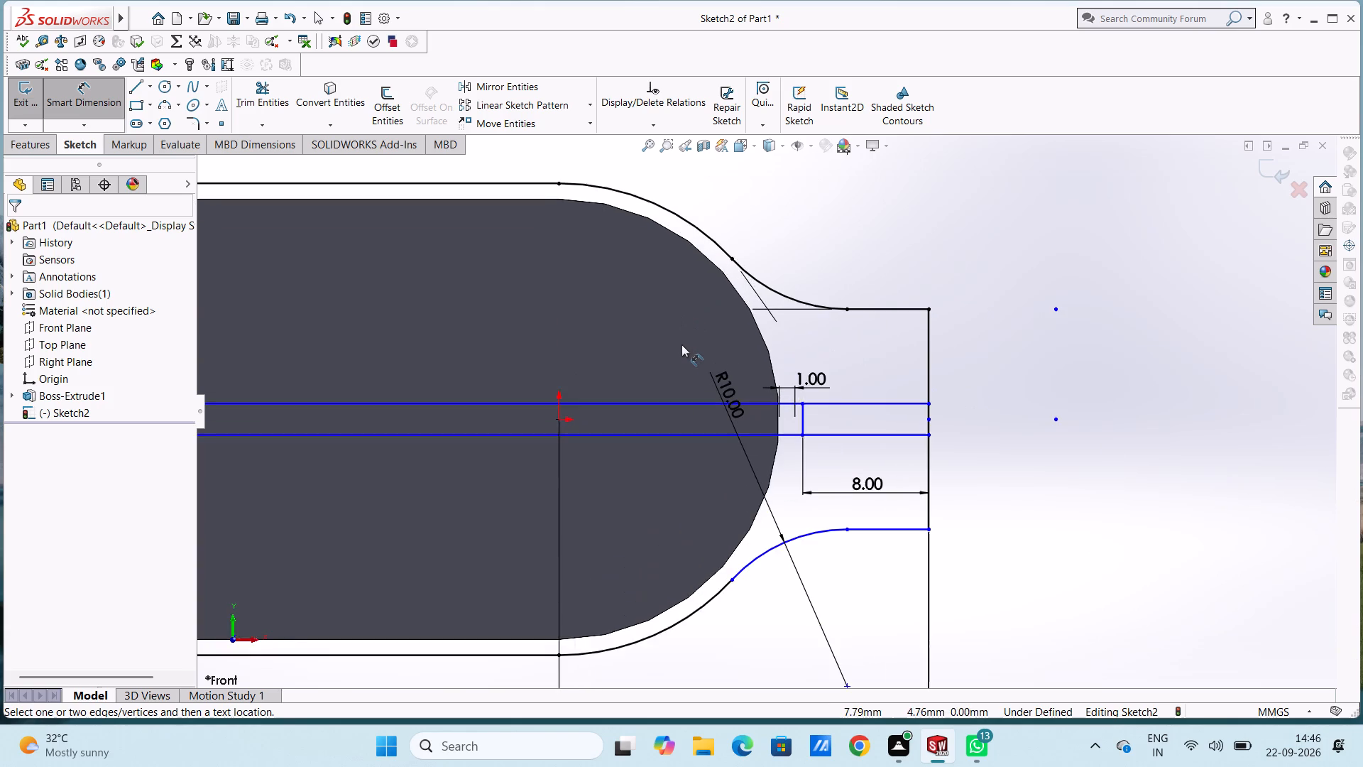
{"action": "scroll", "coordinate": [682, 346], "scroll_direction": "up", "scroll_amount": 9}
{"action": "scroll", "coordinate": [593, 412], "scroll_direction": "down", "scroll_amount": 4}
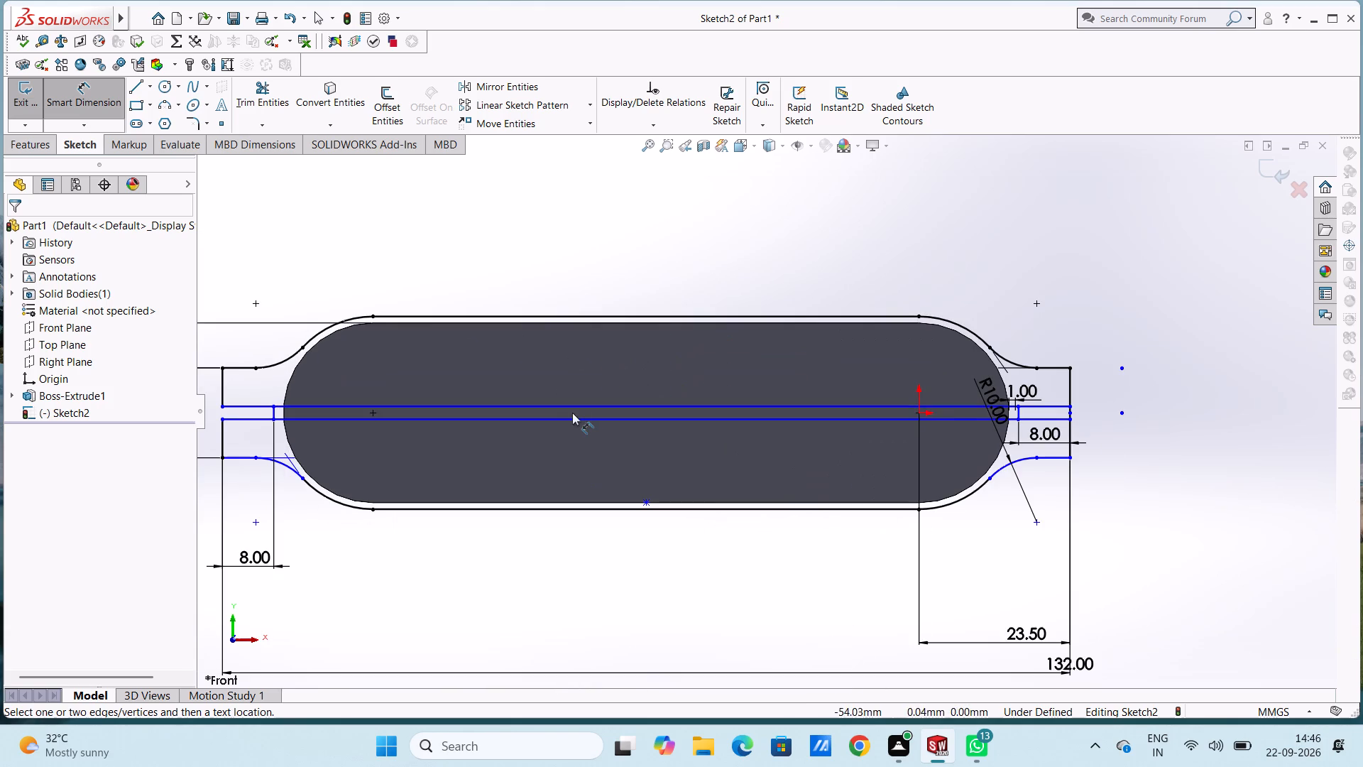
{"action": "key", "text": "Escape"}
{"action": "key", "text": "Escape"}
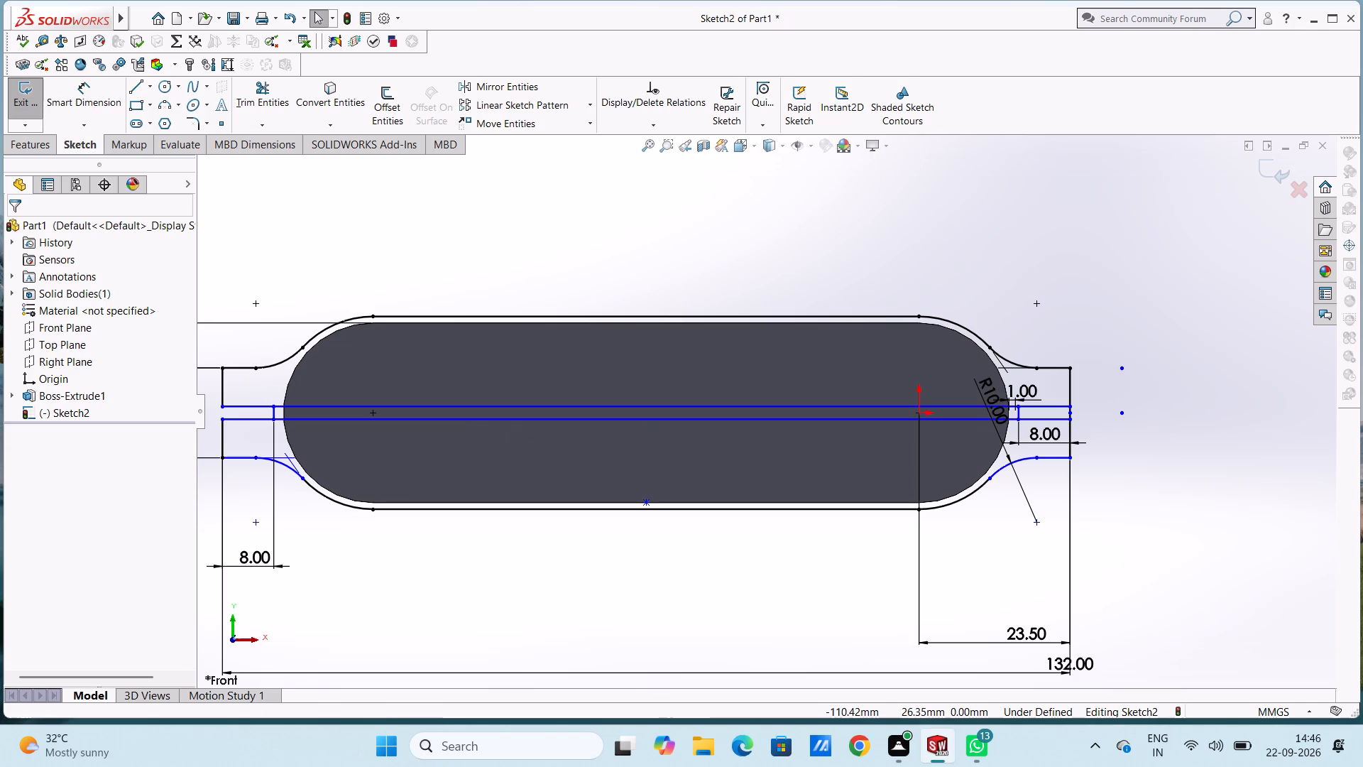
Draw 3-point arcs with a 14 mm radius along the left and right rounded ends of the slot body.
{"action": "left_click", "coordinate": [162, 102]}
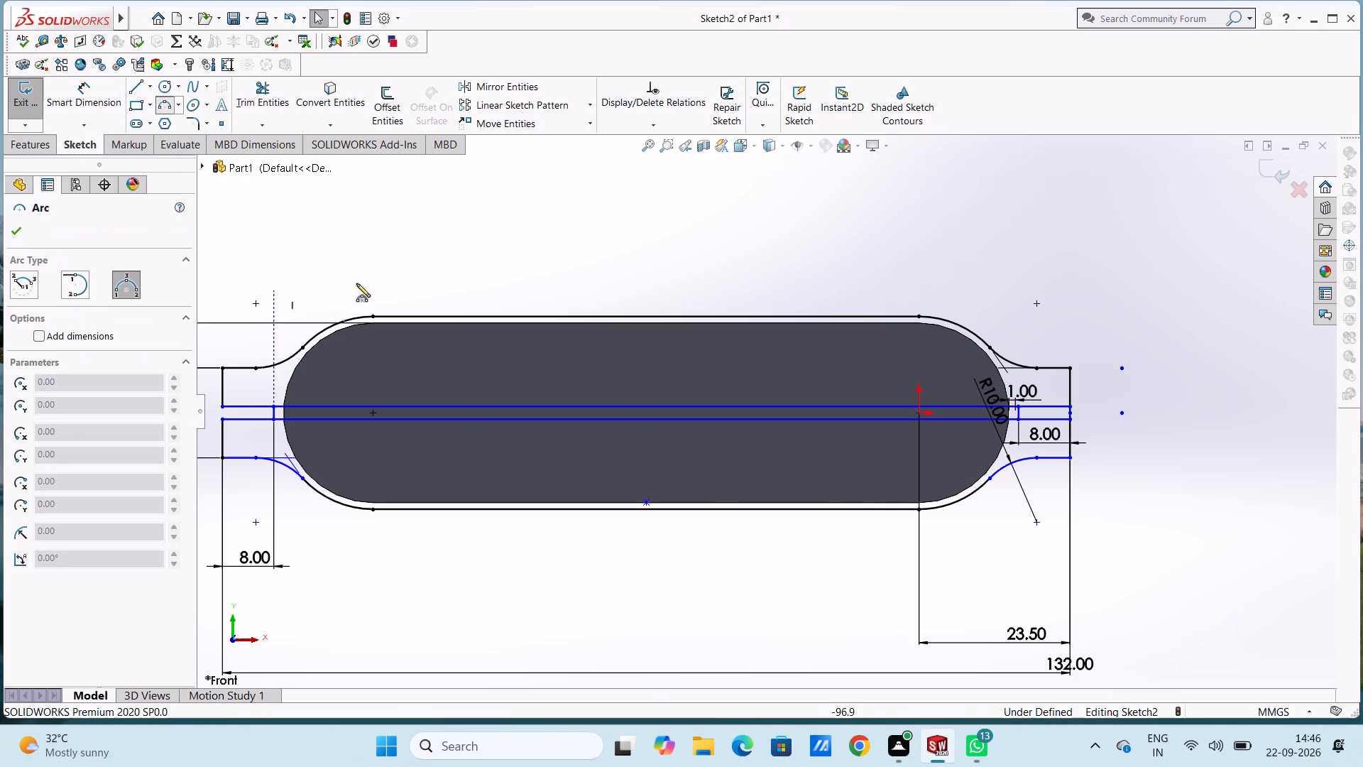
{"action": "left_click", "coordinate": [371, 322]}
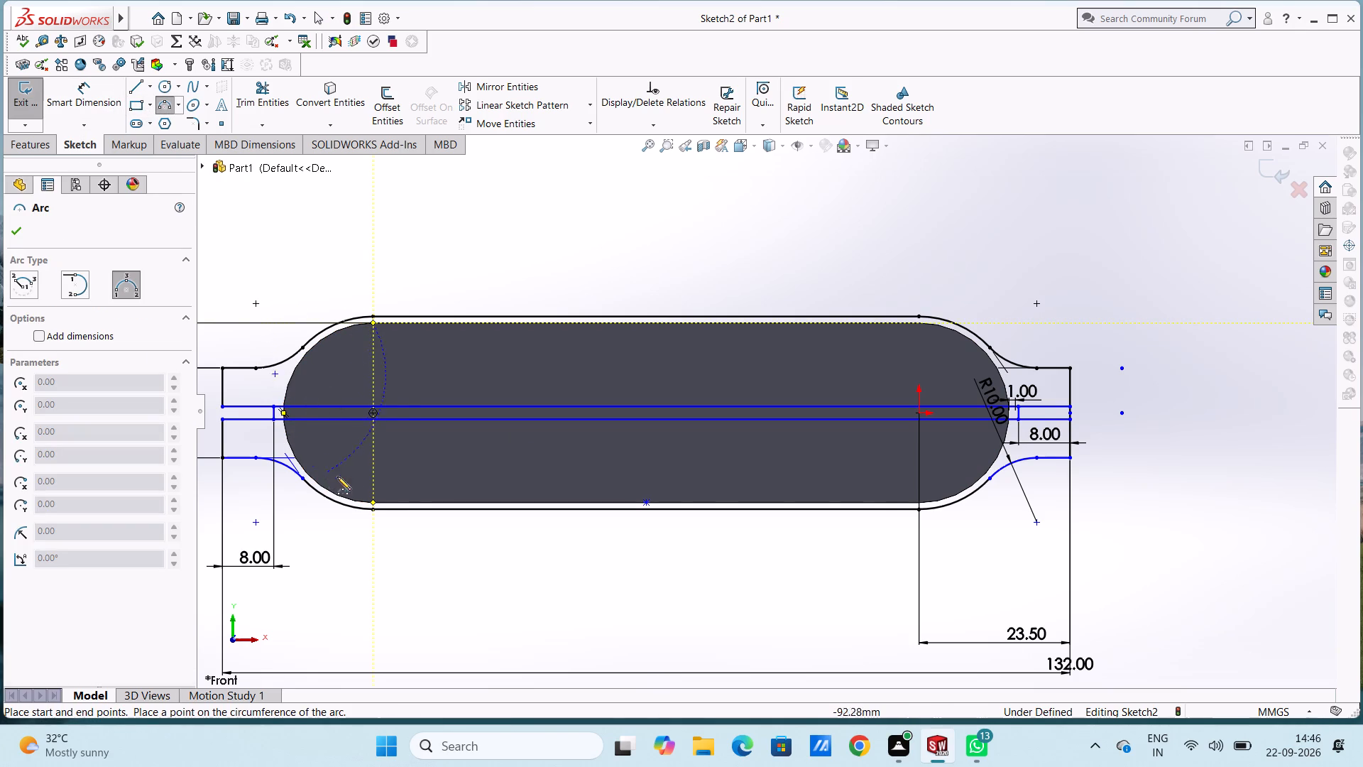
{"action": "left_click", "coordinate": [371, 504]}
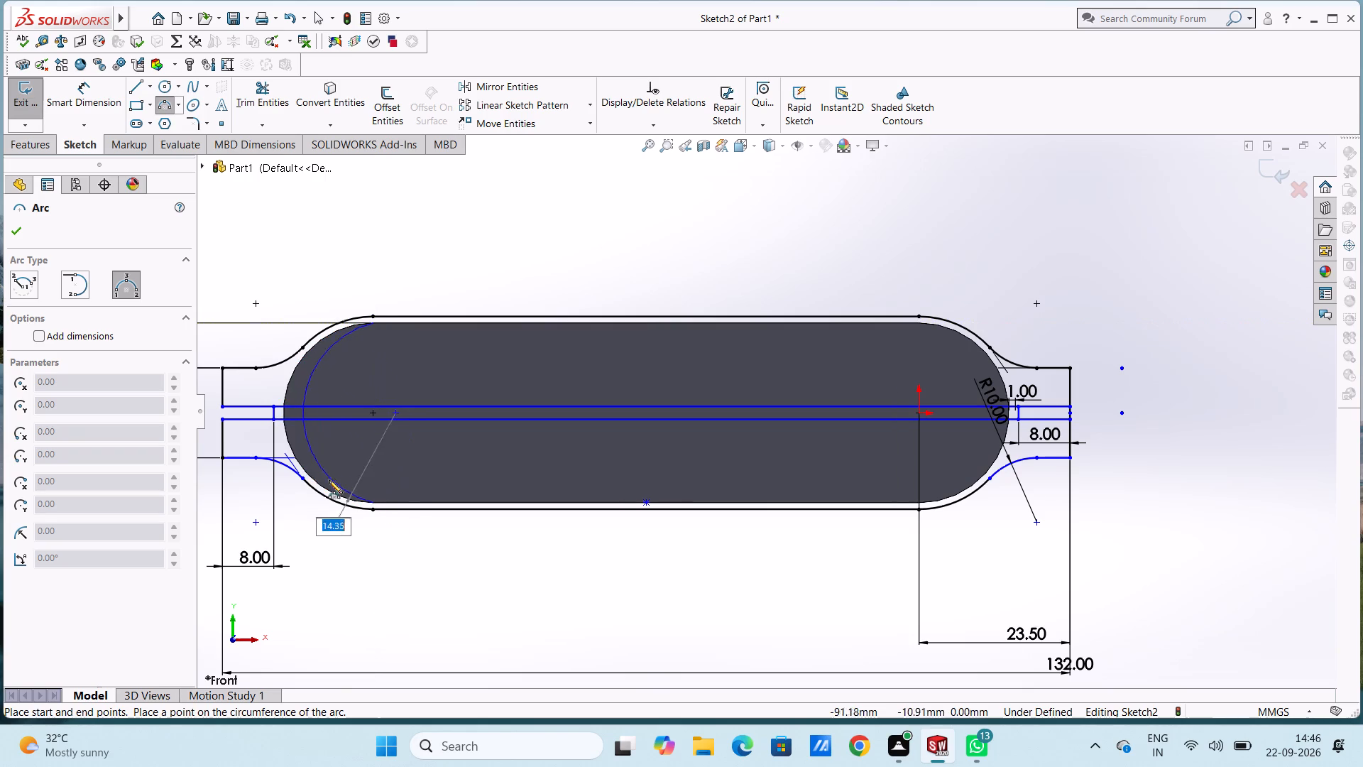
{"action": "left_click", "coordinate": [302, 465]}
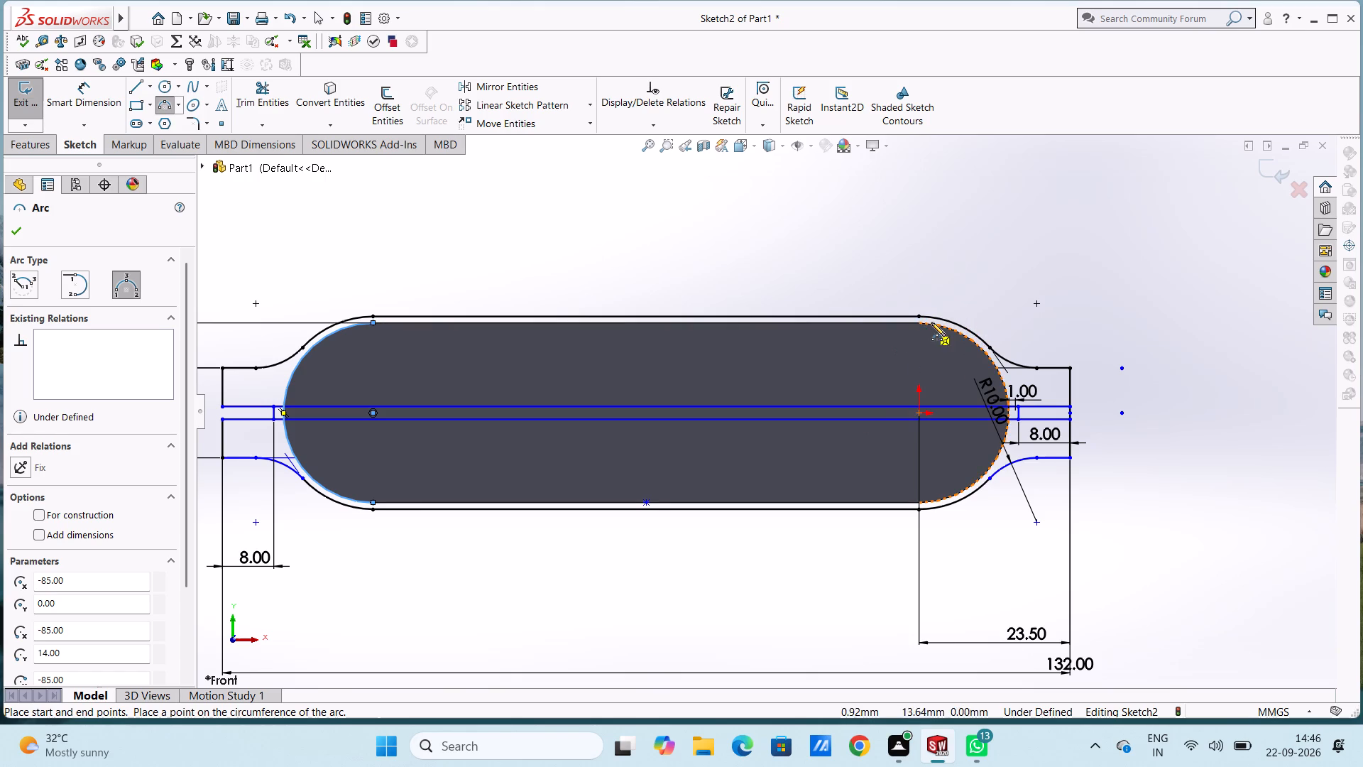
{"action": "left_click", "coordinate": [920, 322]}
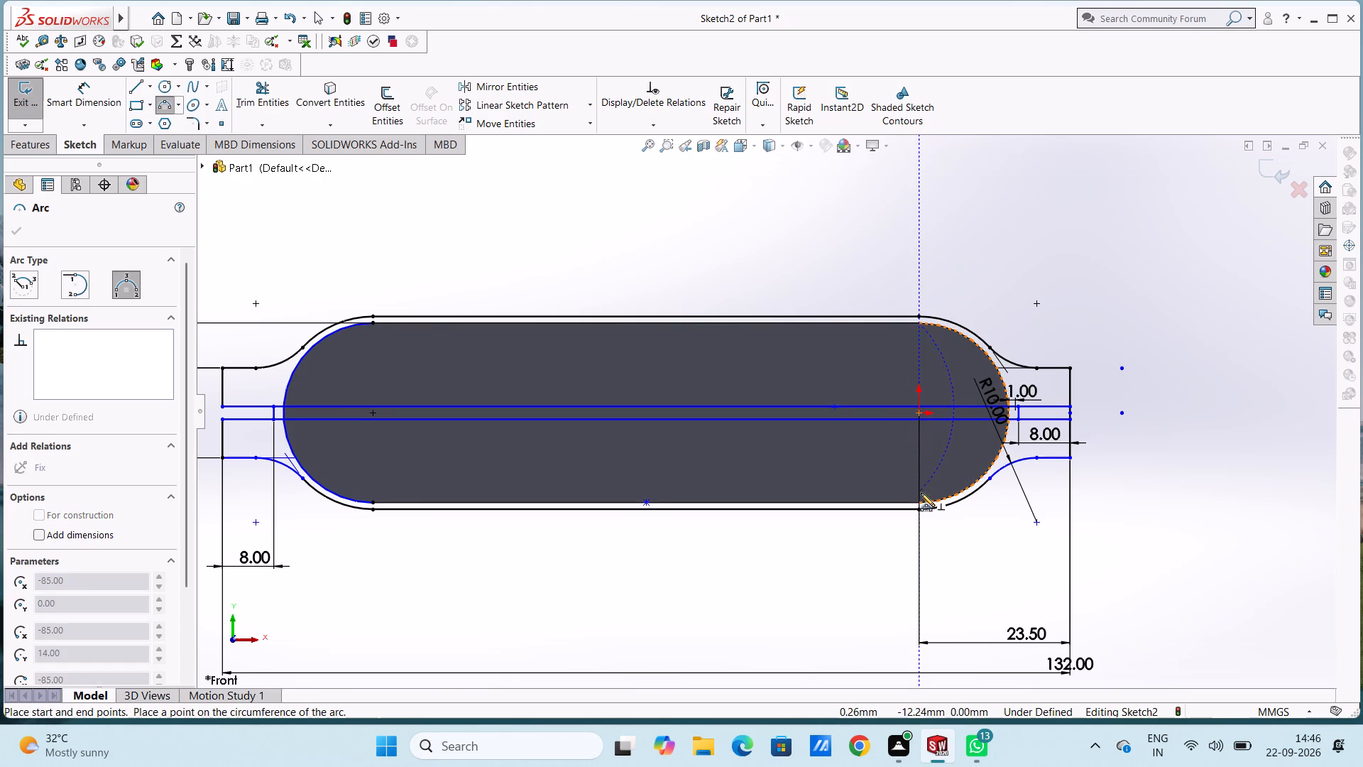
{"action": "left_click", "coordinate": [919, 502]}
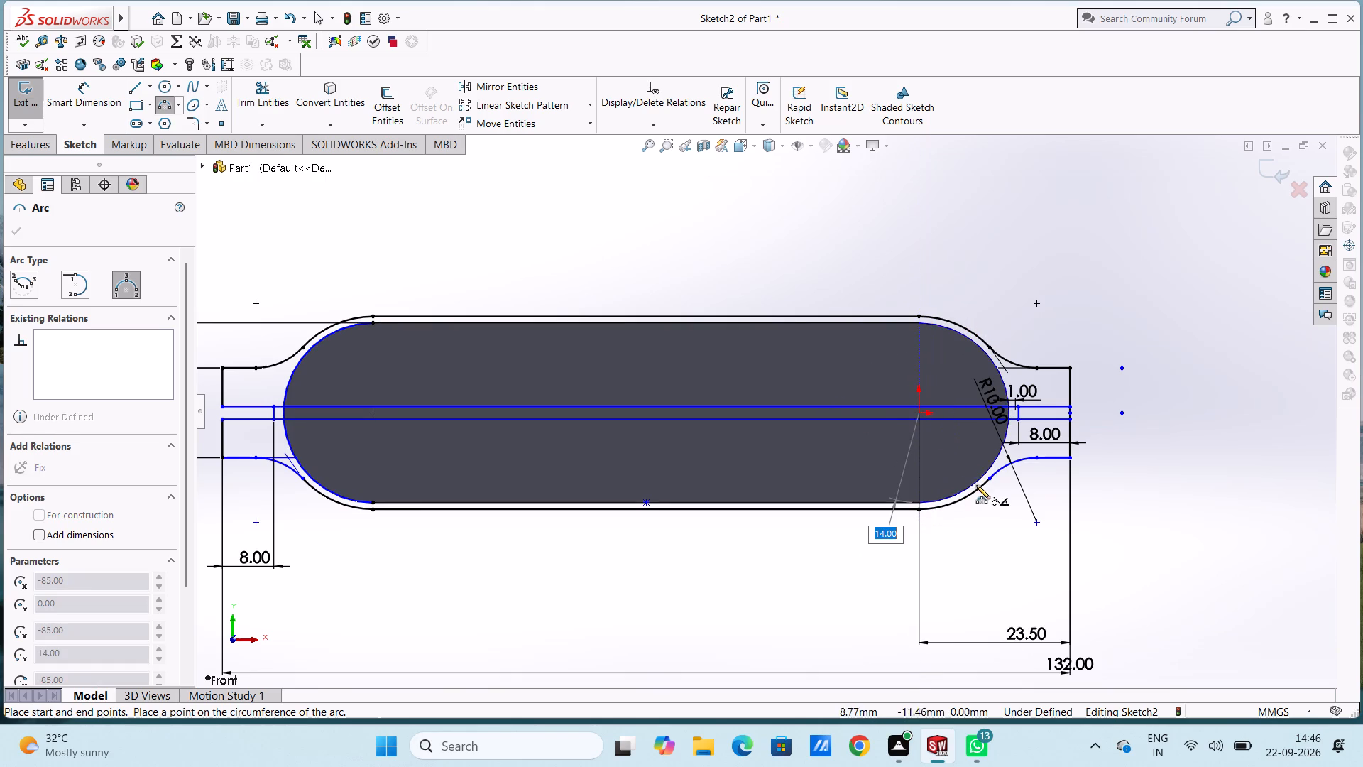
{"action": "left_click", "coordinate": [1001, 450]}
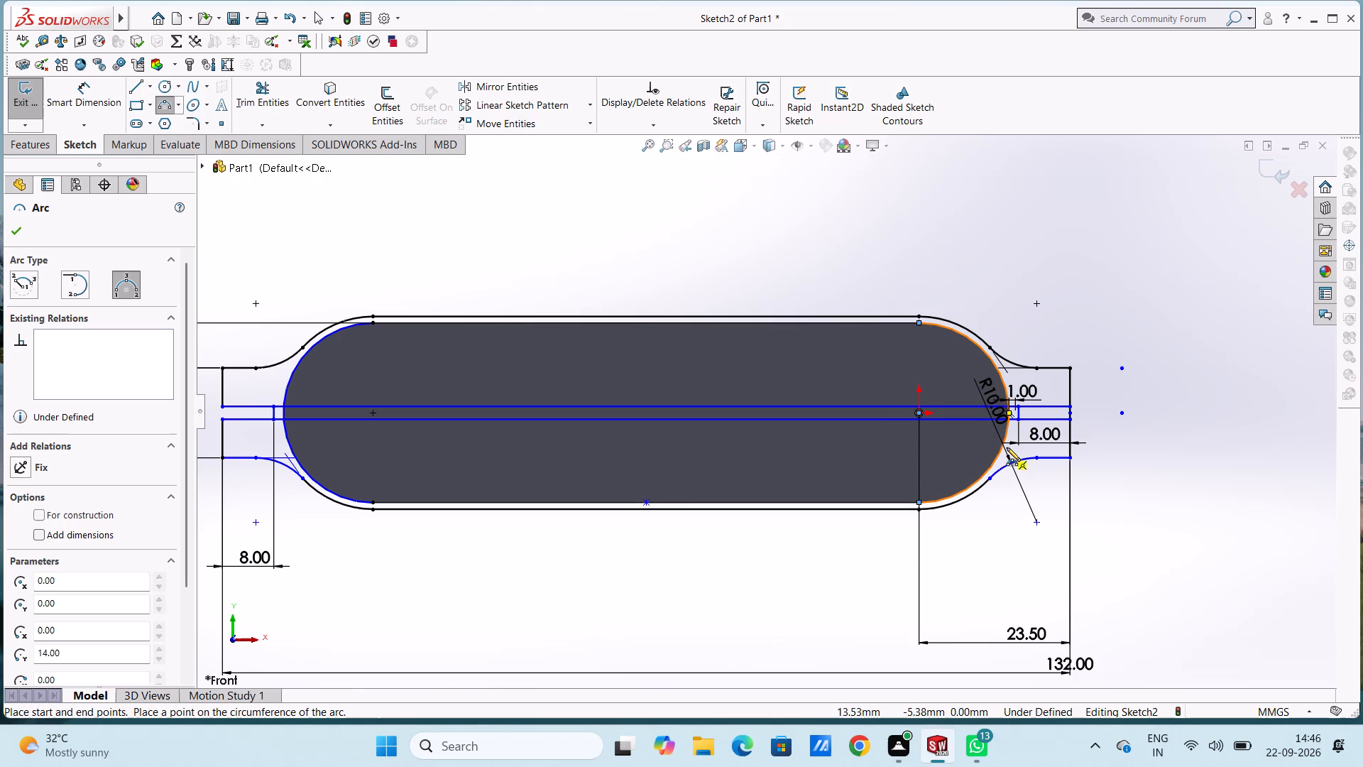
{"action": "key", "text": "Escape"}
{"action": "key", "text": "Escape"}
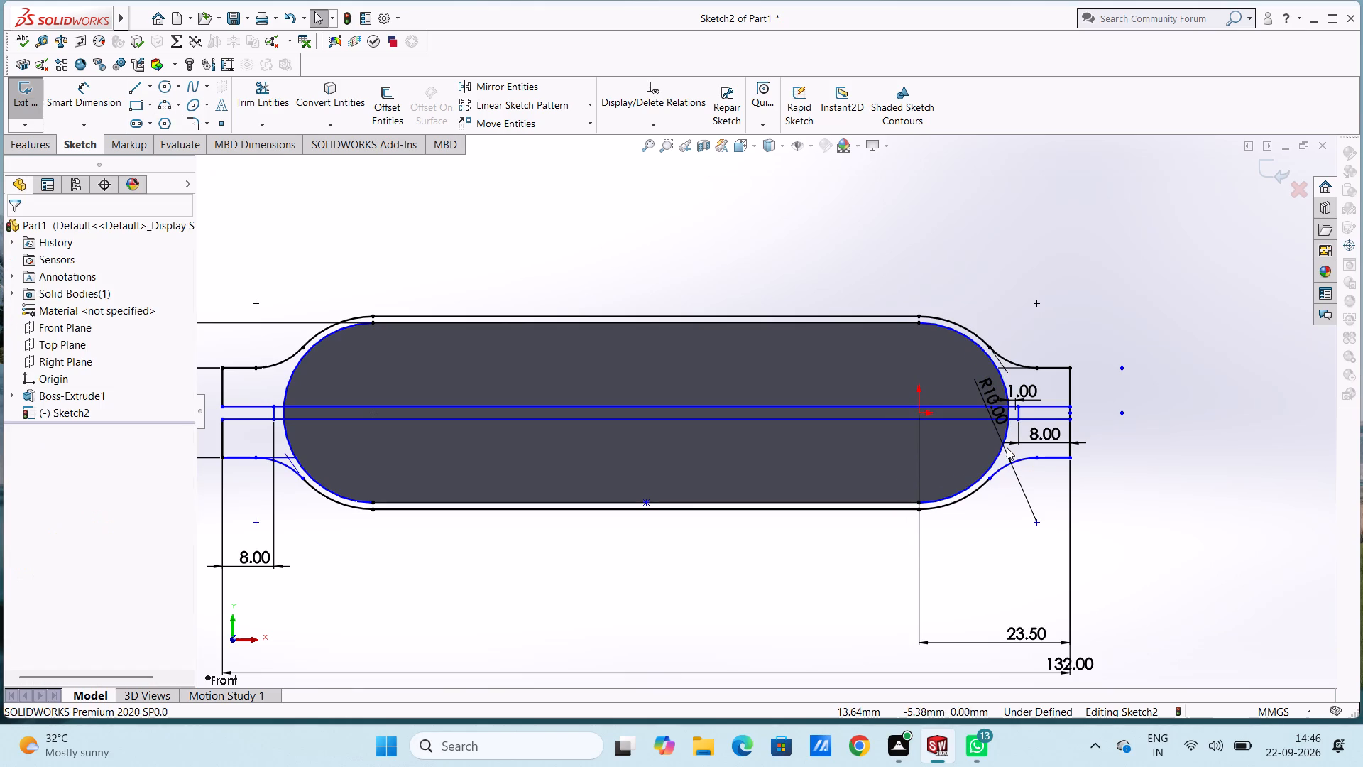
{"action": "scroll", "coordinate": [1007, 447], "scroll_direction": "up", "scroll_amount": 3}
{"action": "scroll", "coordinate": [594, 374], "scroll_direction": "down", "scroll_amount": 3}
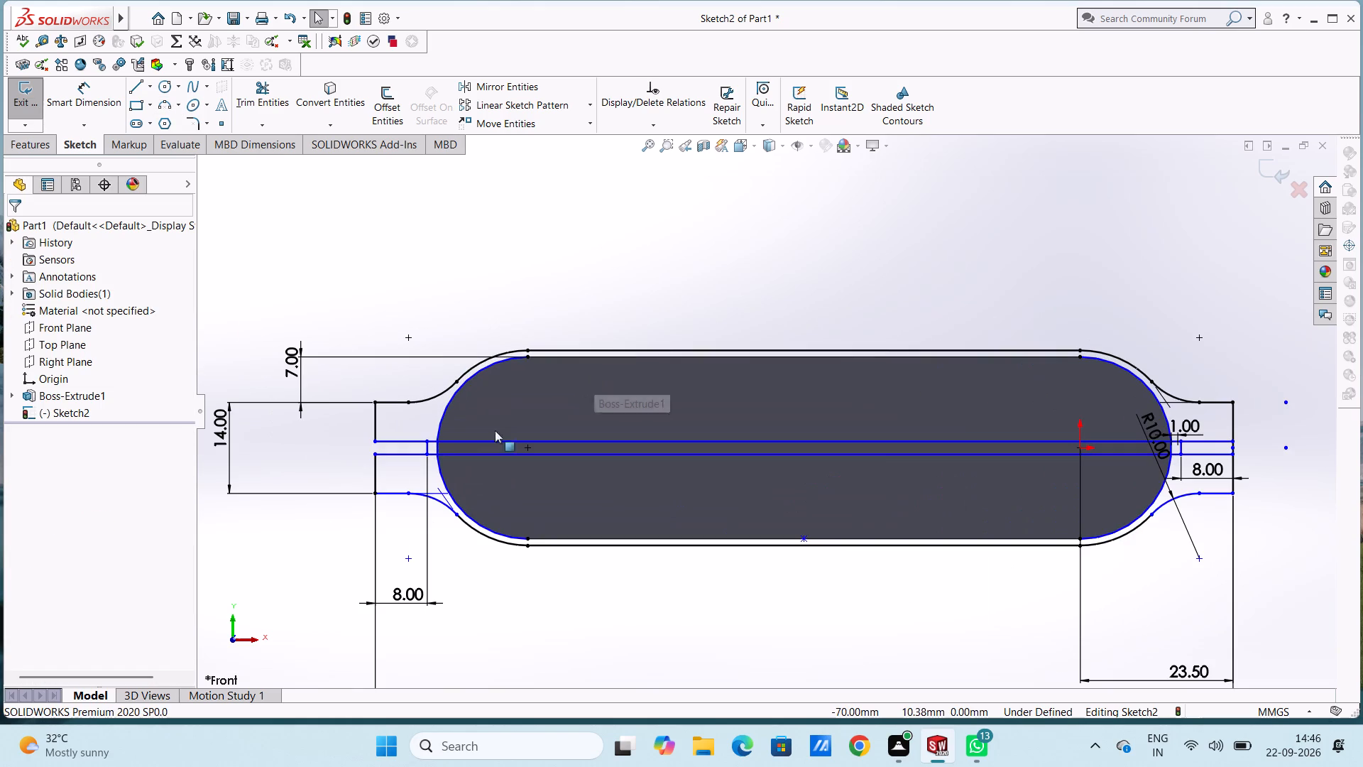
Dimension the radii of the left and right end arcs on the slot body as 14 mm each.
{"action": "left_click", "coordinate": [79, 98]}
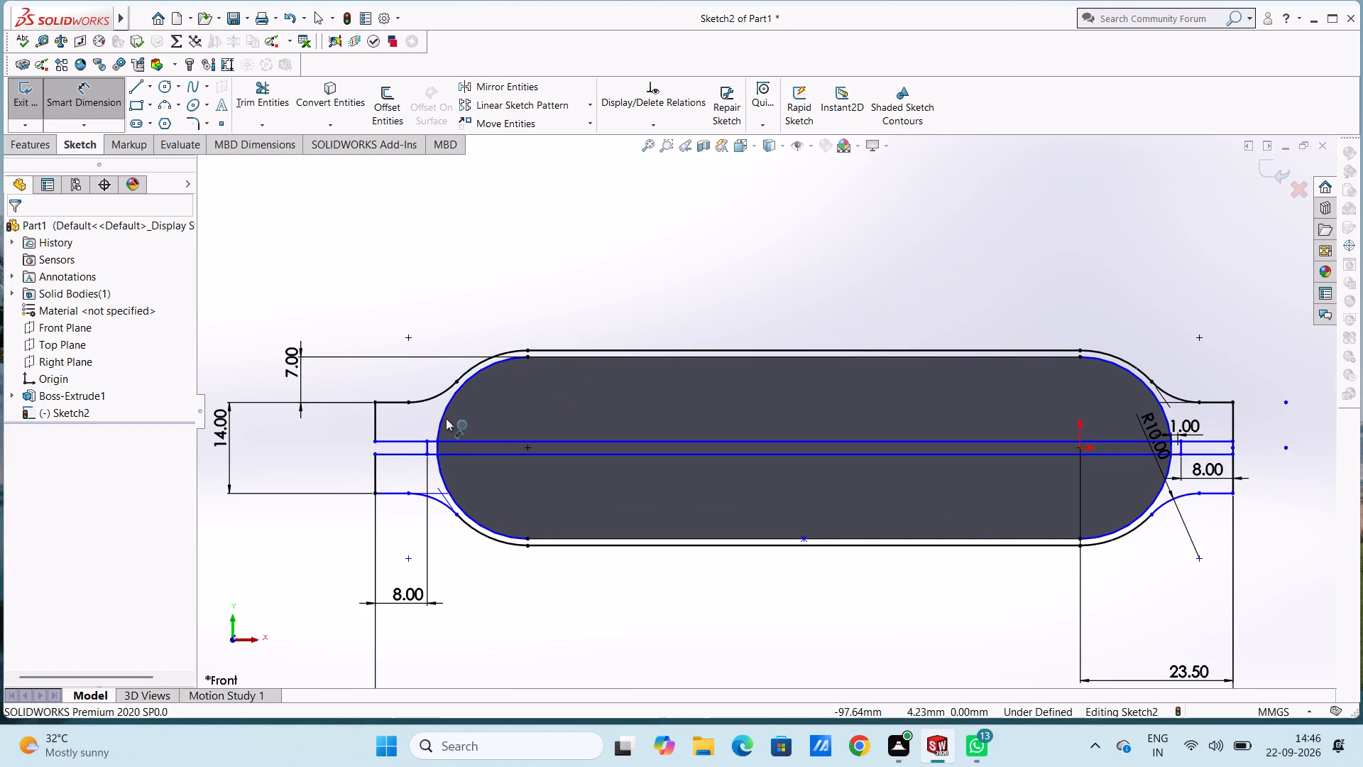
{"action": "left_click", "coordinate": [446, 418]}
{"action": "left_click", "coordinate": [386, 257]}
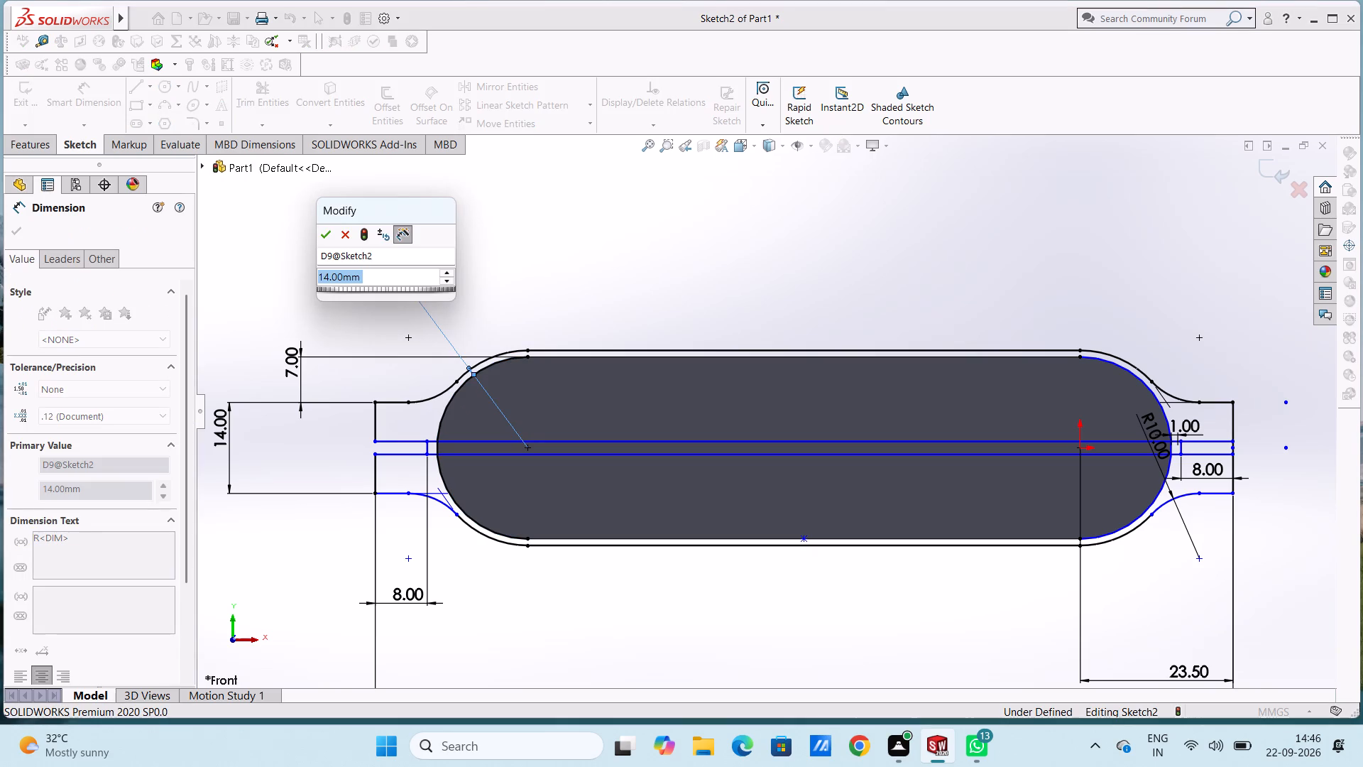
{"action": "left_click", "coordinate": [323, 236]}
{"action": "left_click", "coordinate": [300, 236]}
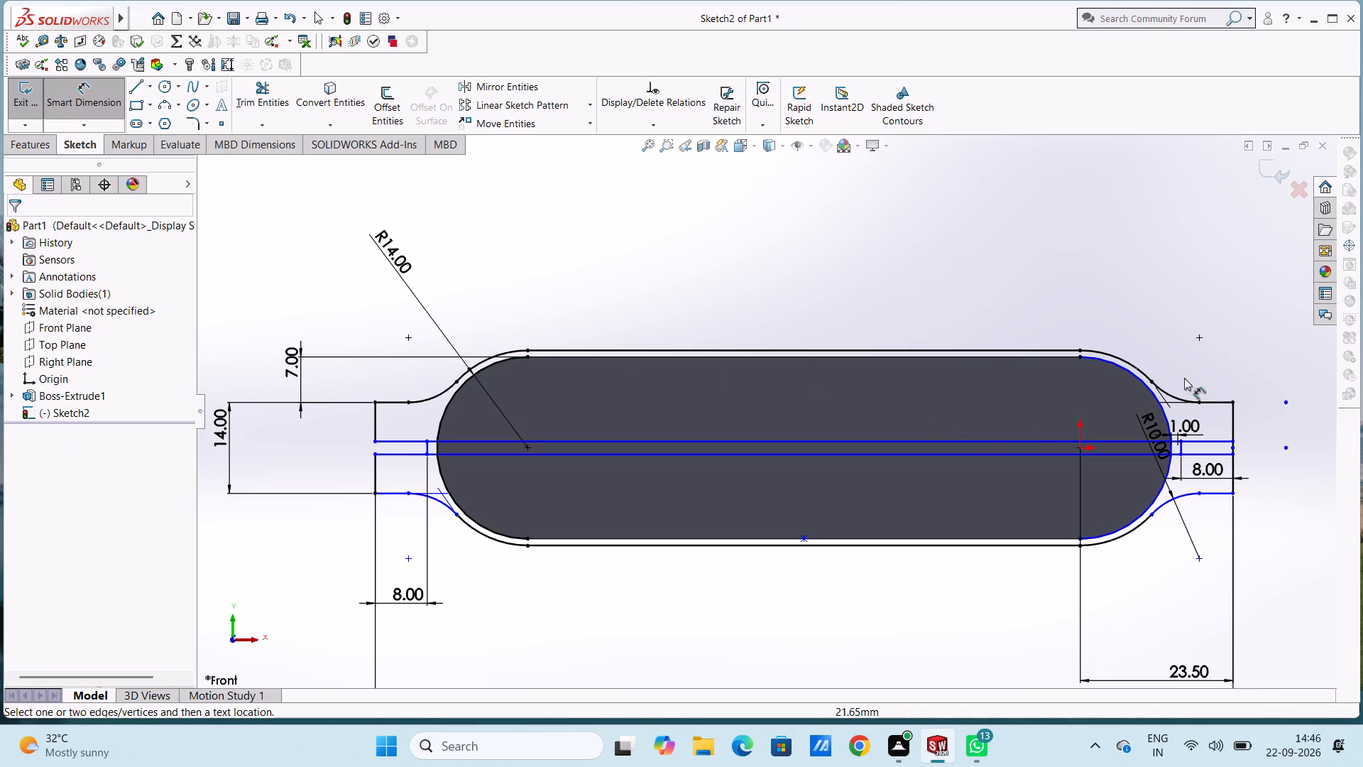
{"action": "left_click", "coordinate": [1124, 372]}
{"action": "left_click", "coordinate": [1206, 276]}
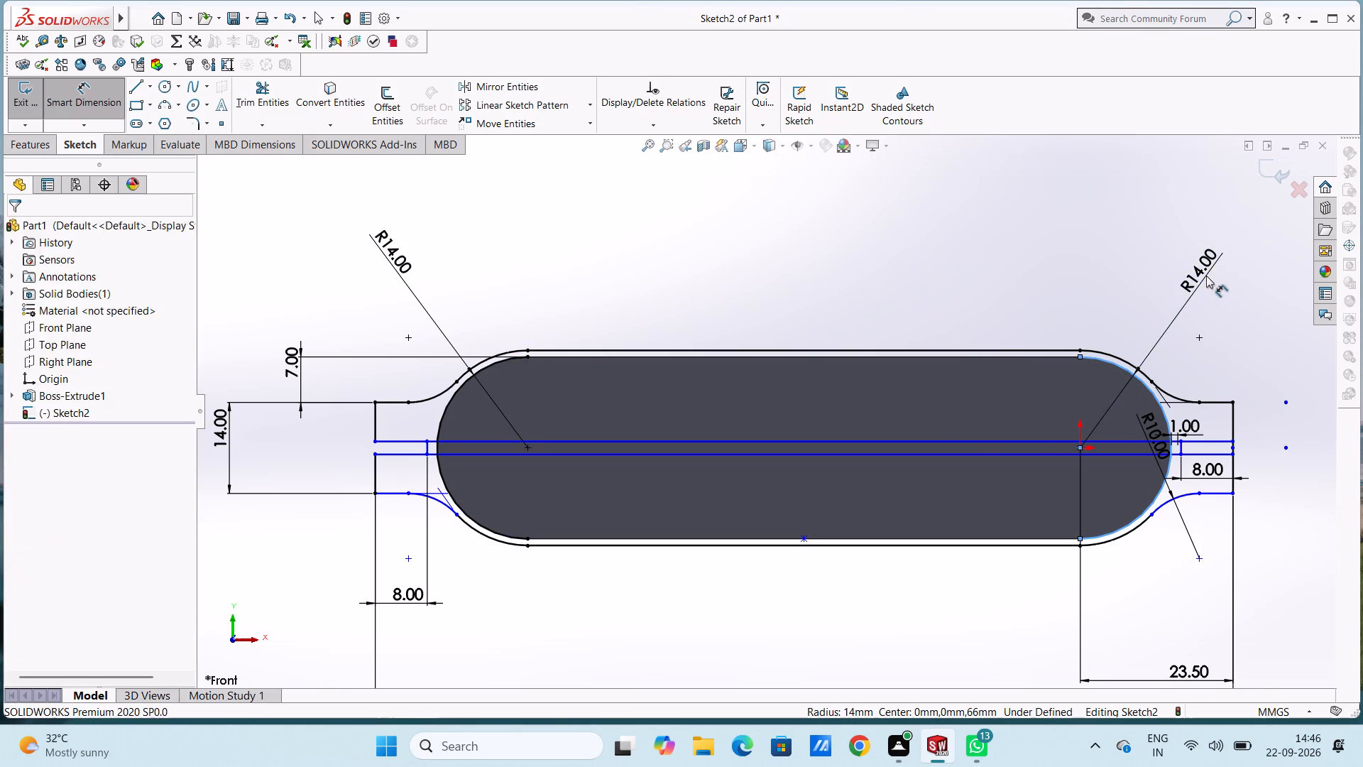
{"action": "left_click", "coordinate": [1139, 254]}
{"action": "left_click", "coordinate": [1122, 253]}
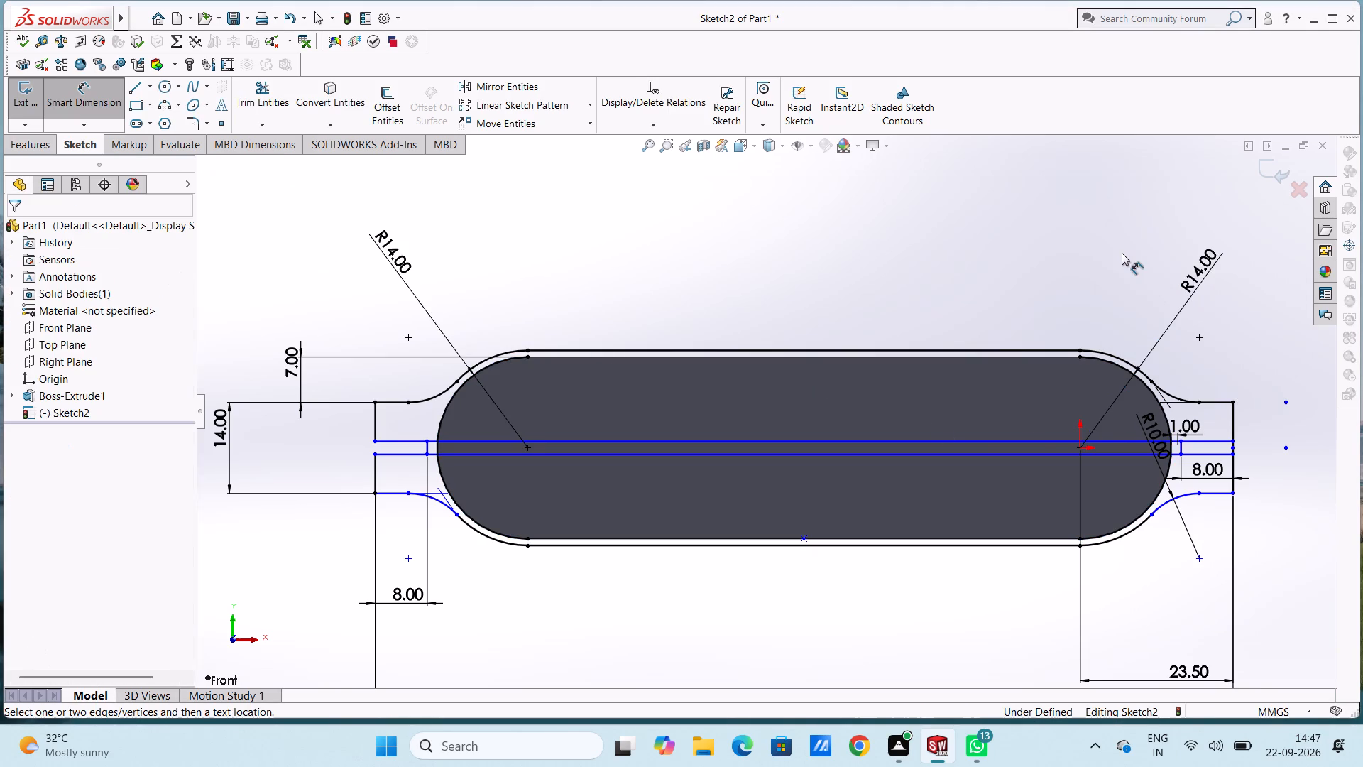
{"action": "key", "text": "Escape"}
{"action": "key", "text": "Escape"}
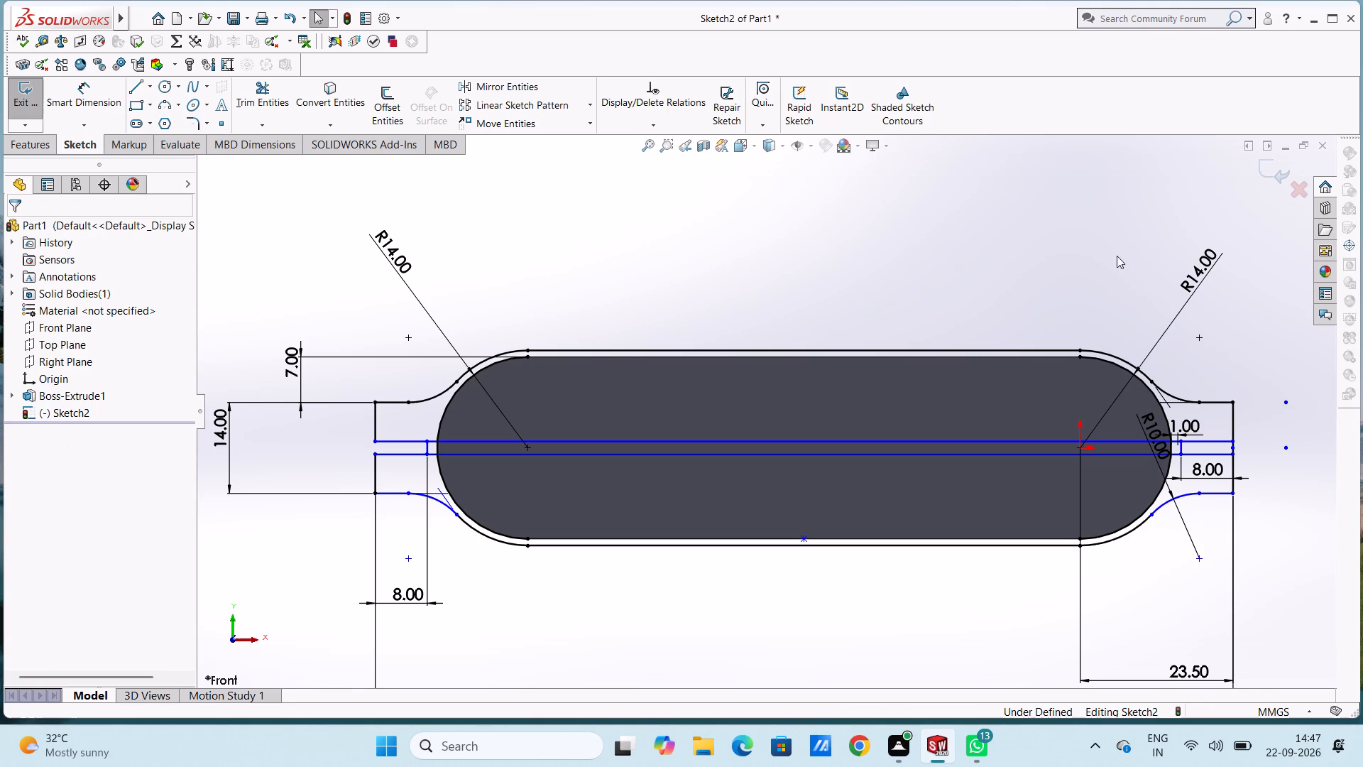
Draw two 85 mm horizontal lines along the slot body's upper and lower edges, joining the ends of the two 14 mm arcs.
{"action": "left_click", "coordinate": [138, 85]}
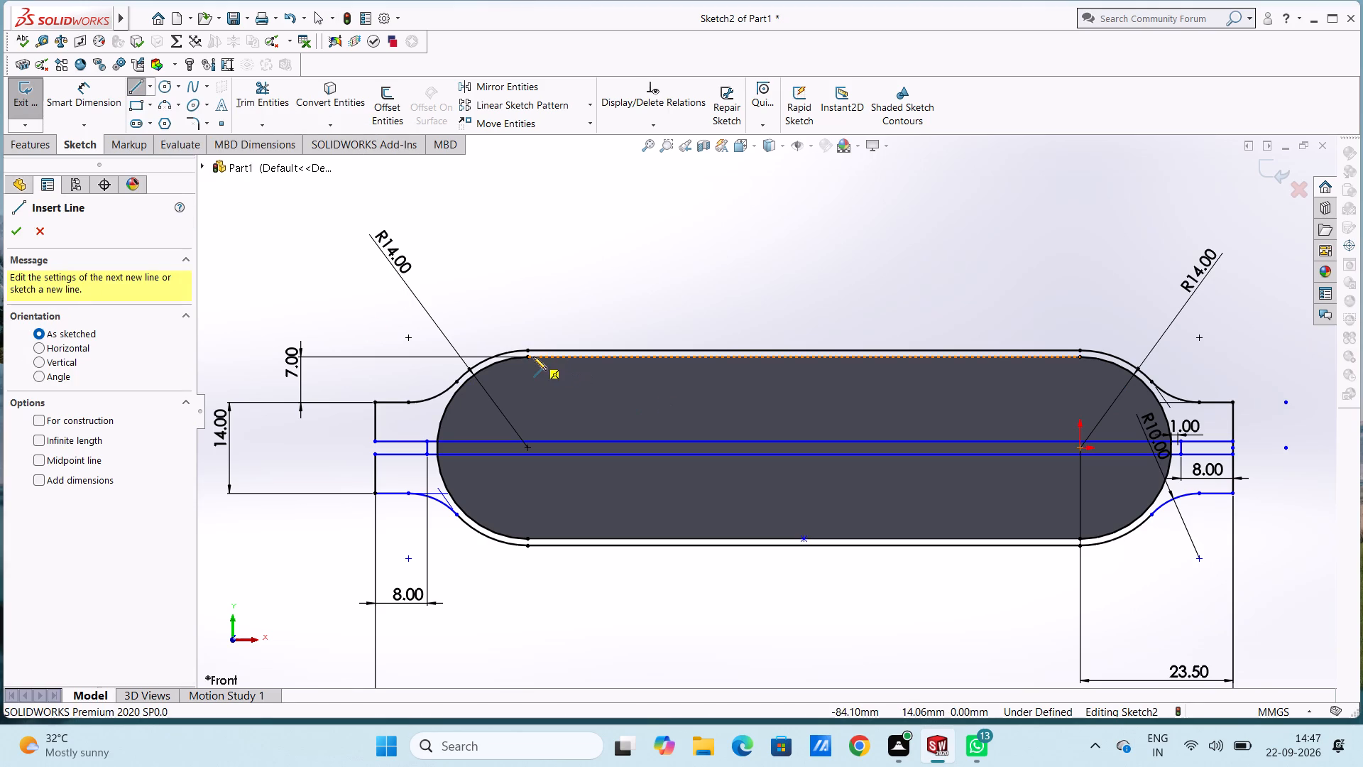
{"action": "left_click", "coordinate": [527, 357]}
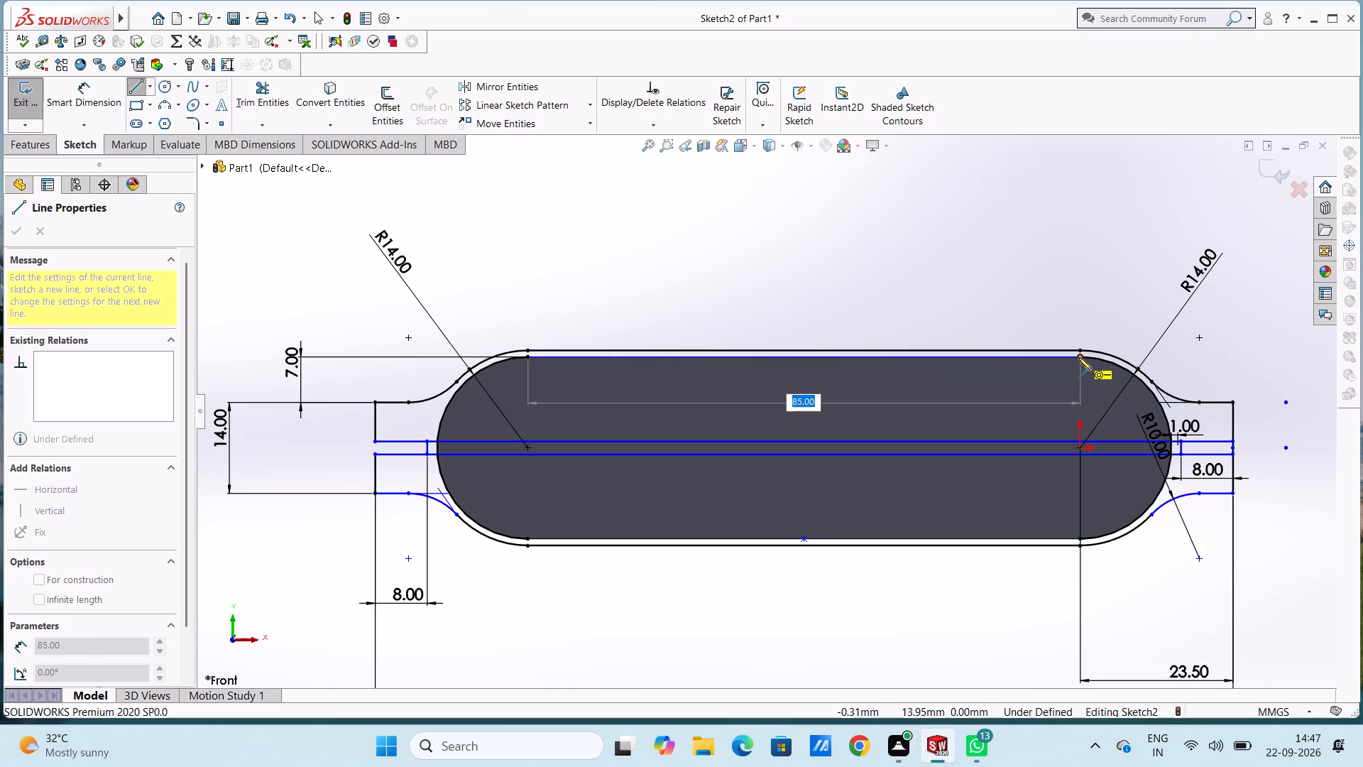
{"action": "left_click", "coordinate": [1078, 357]}
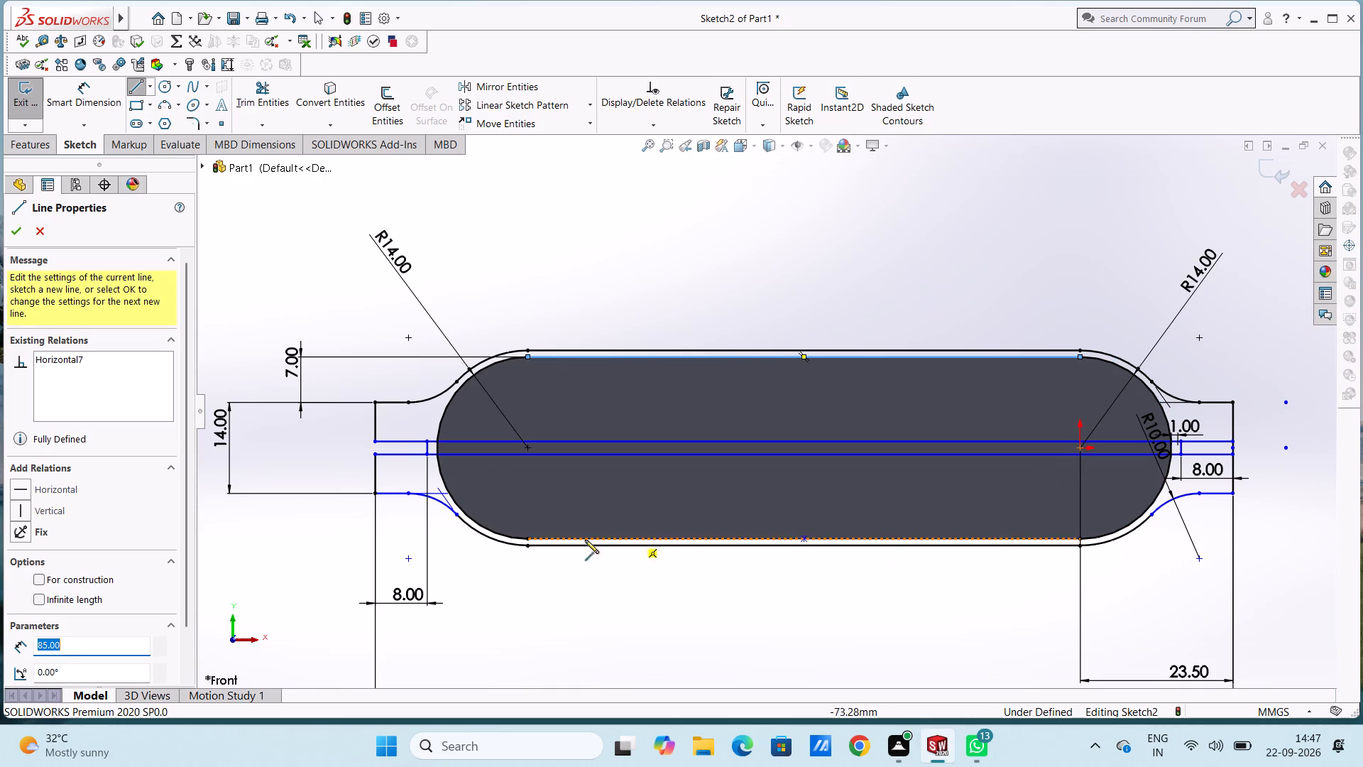
{"action": "left_click", "coordinate": [529, 538]}
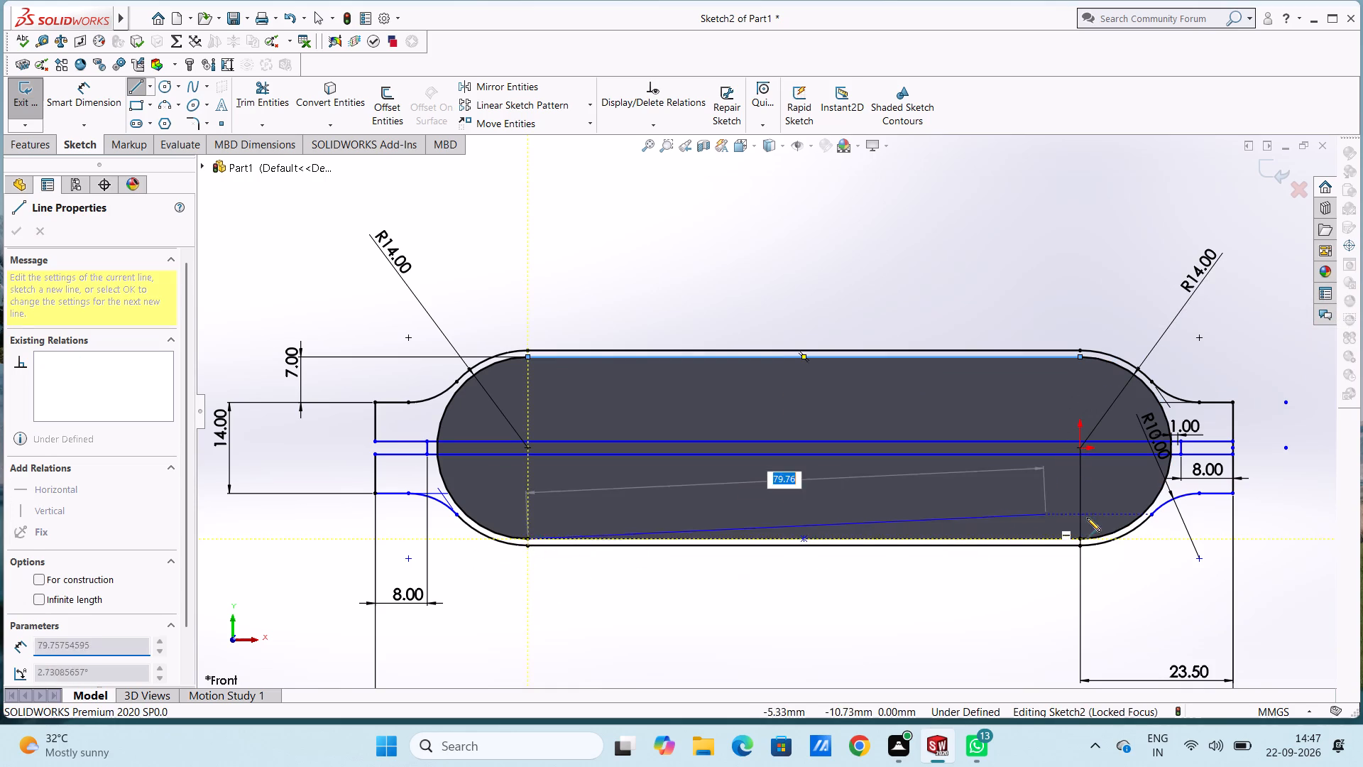
{"action": "left_click", "coordinate": [1082, 538]}
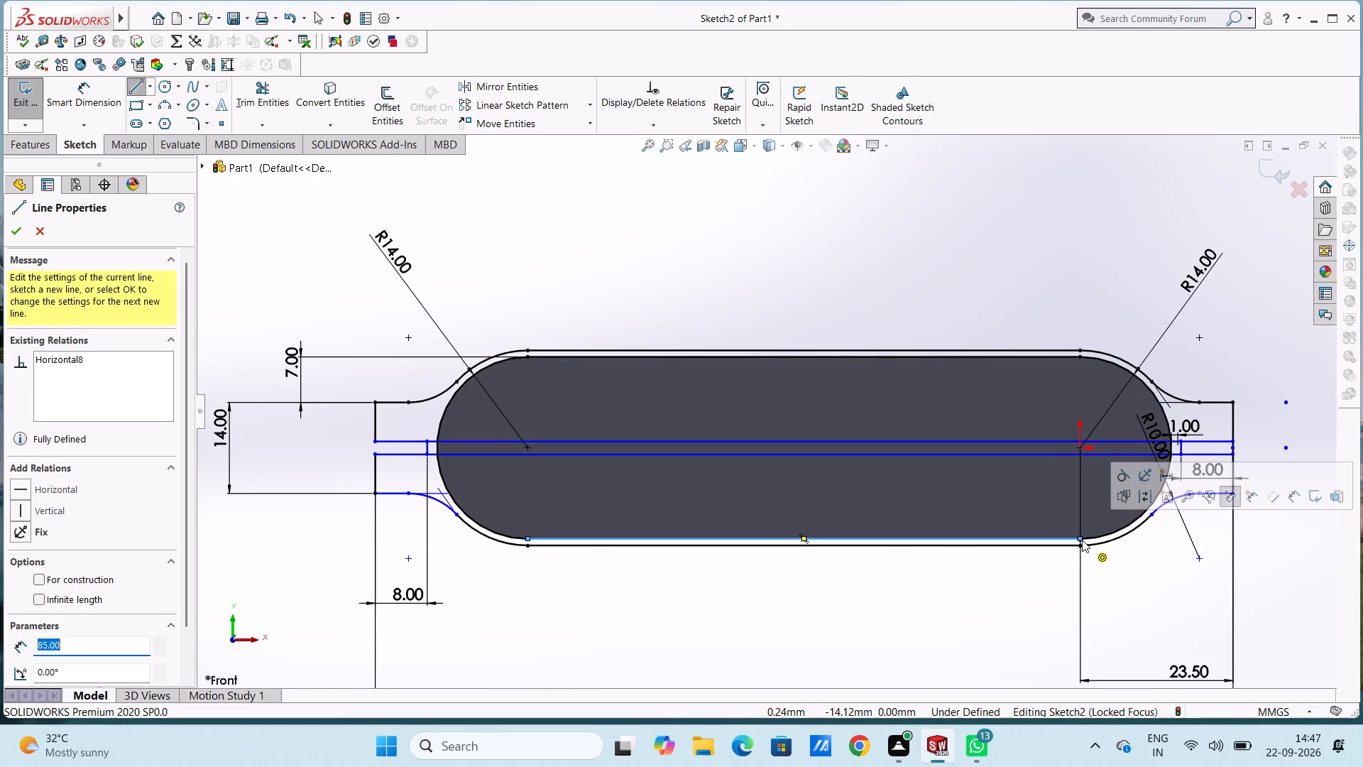
{"action": "key", "text": "Escape"}
{"action": "key", "text": "Escape"}
Trim the left arc's segment between the two slit lines and the portions of both lines that cross the slot body.
{"action": "scroll", "coordinate": [1082, 540], "scroll_direction": "up", "scroll_amount": 4}
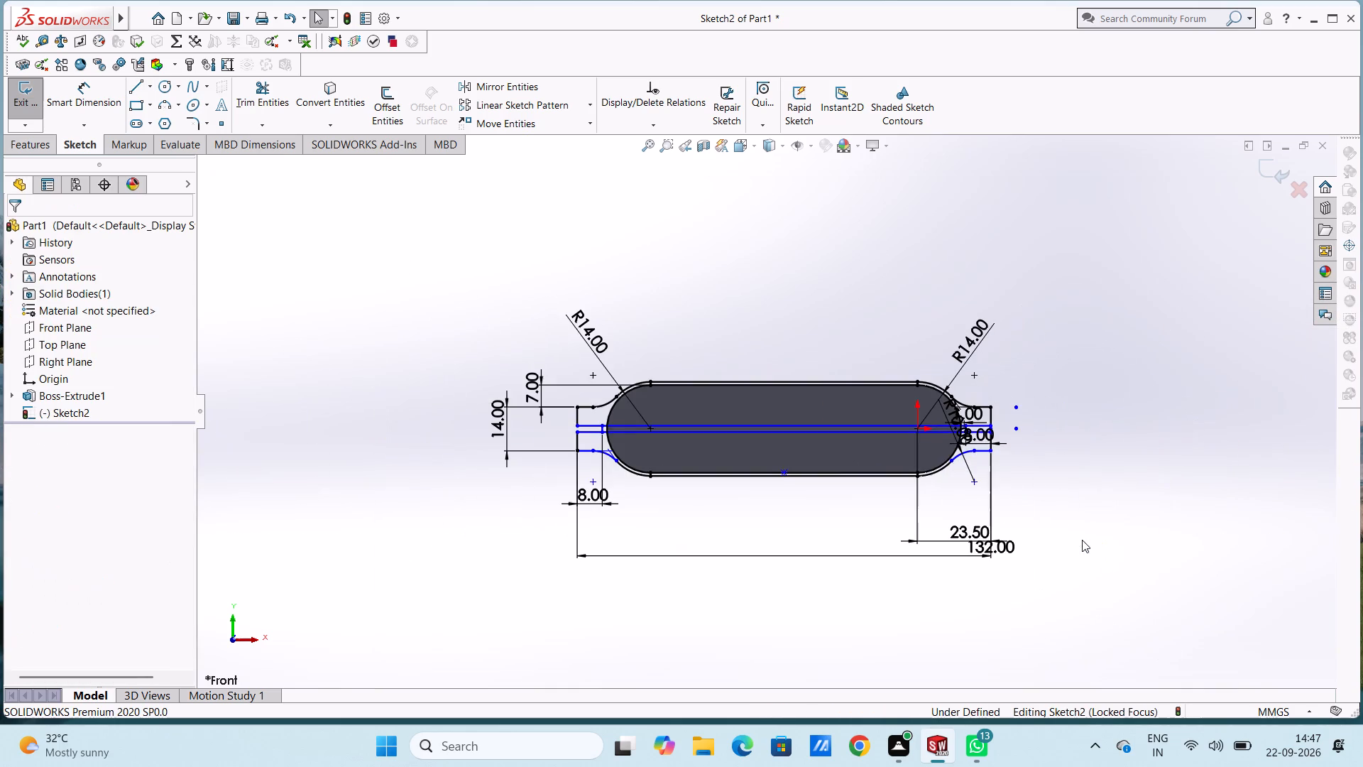
{"action": "scroll", "coordinate": [861, 457], "scroll_direction": "down", "scroll_amount": 4}
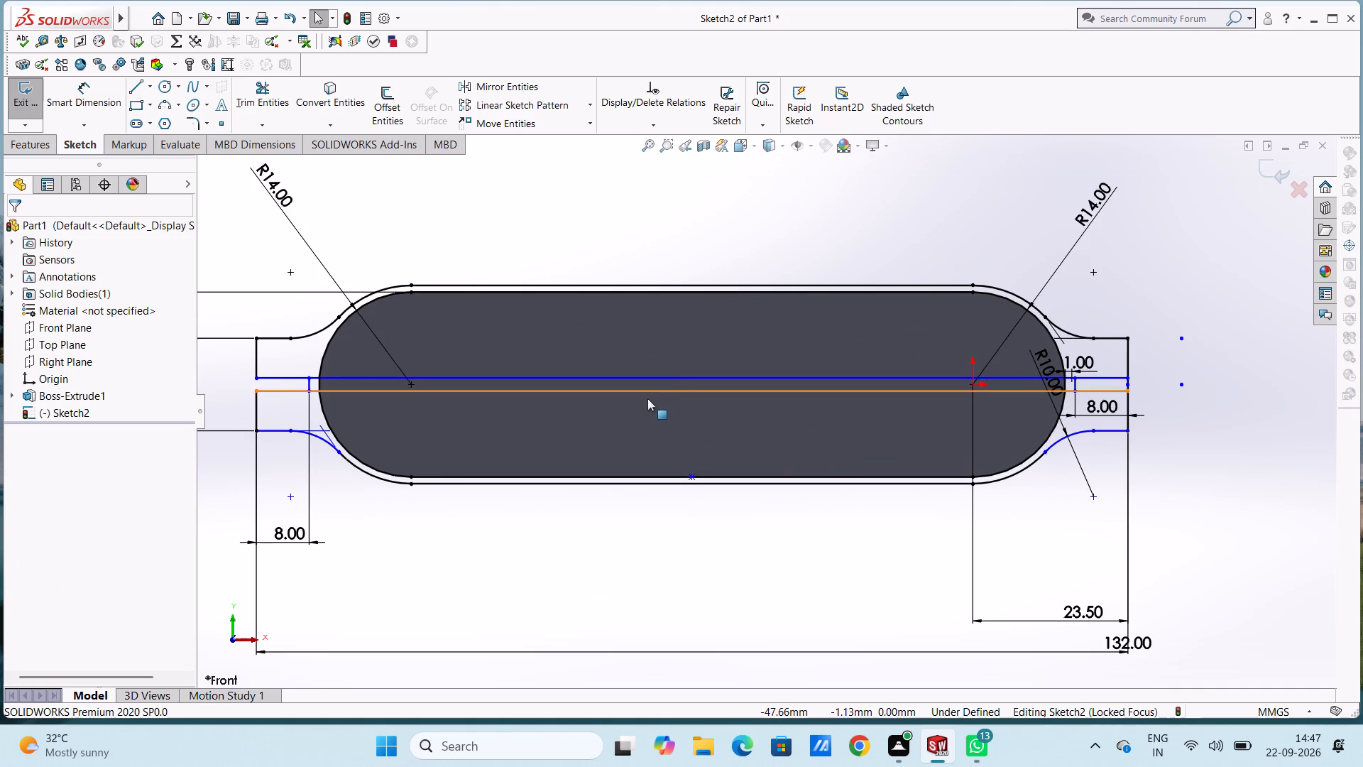
{"action": "scroll", "coordinate": [645, 401], "scroll_direction": "down", "scroll_amount": 2}
{"action": "scroll", "coordinate": [619, 403], "scroll_direction": "up", "scroll_amount": 4}
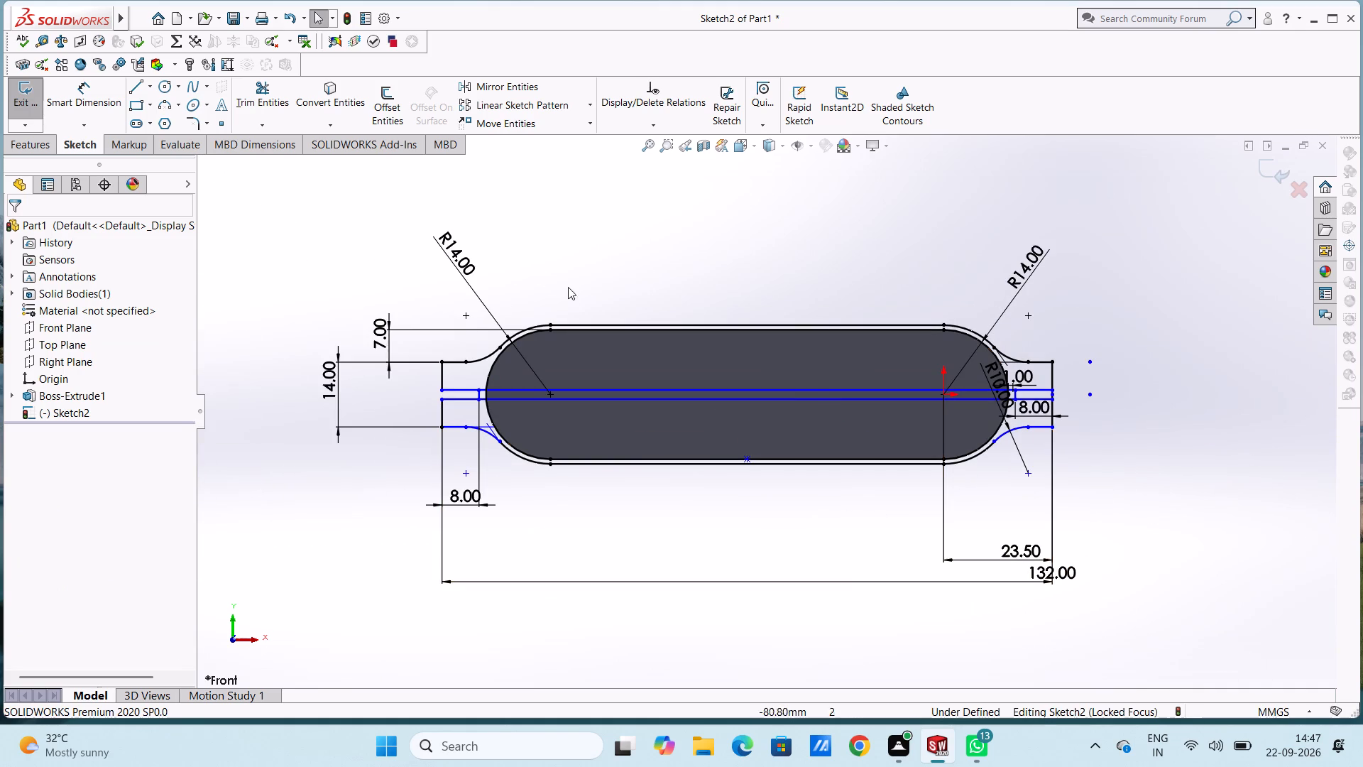
{"action": "left_click", "coordinate": [256, 87]}
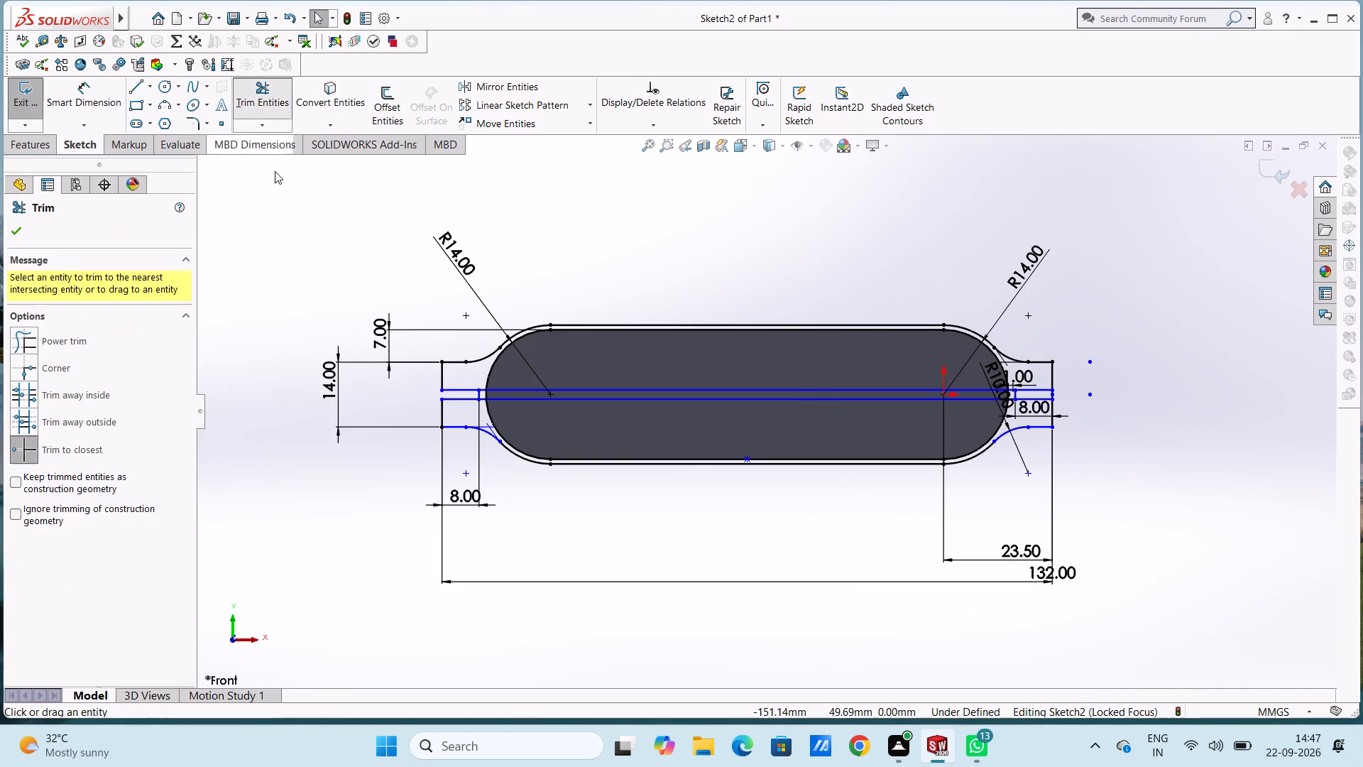
{"action": "scroll", "coordinate": [491, 421], "scroll_direction": "down", "scroll_amount": 3}
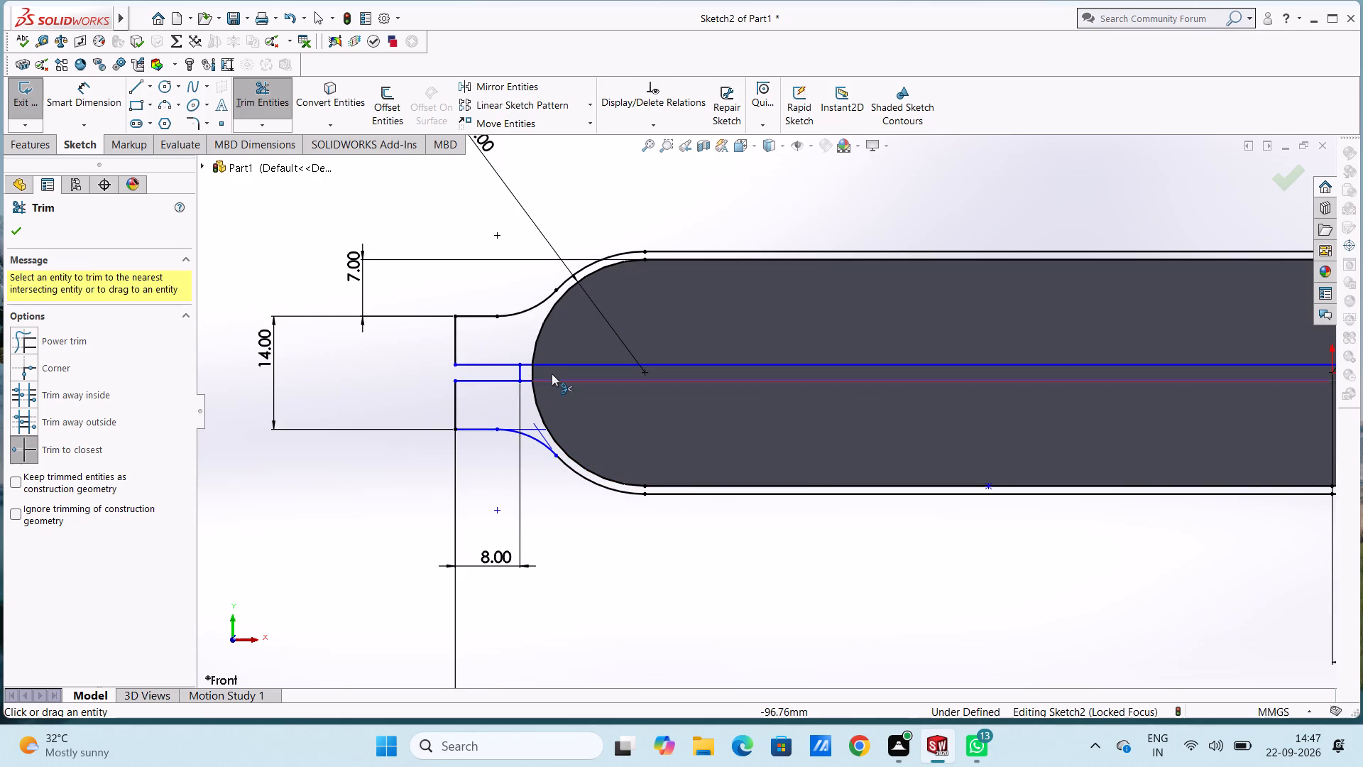
{"action": "scroll", "coordinate": [533, 373], "scroll_direction": "down", "scroll_amount": 4}
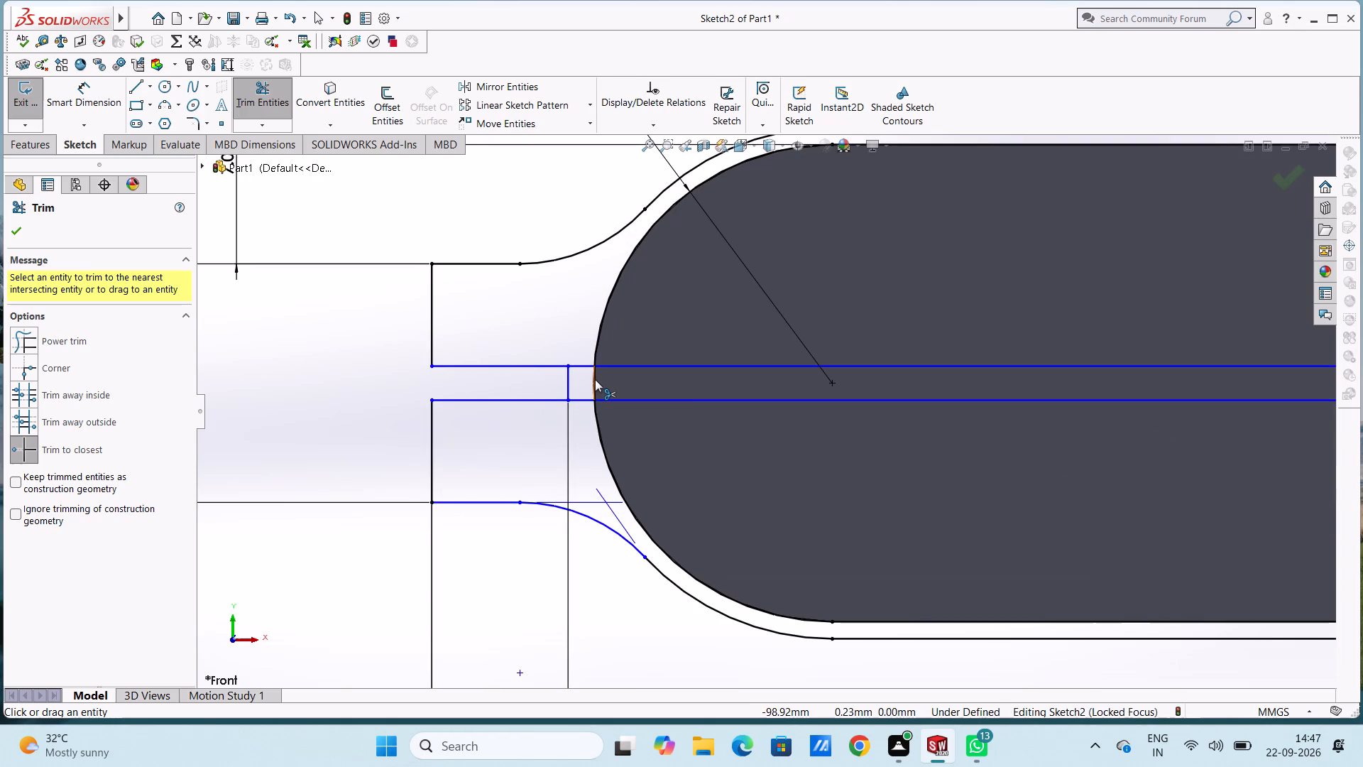
{"action": "left_click", "coordinate": [595, 379]}
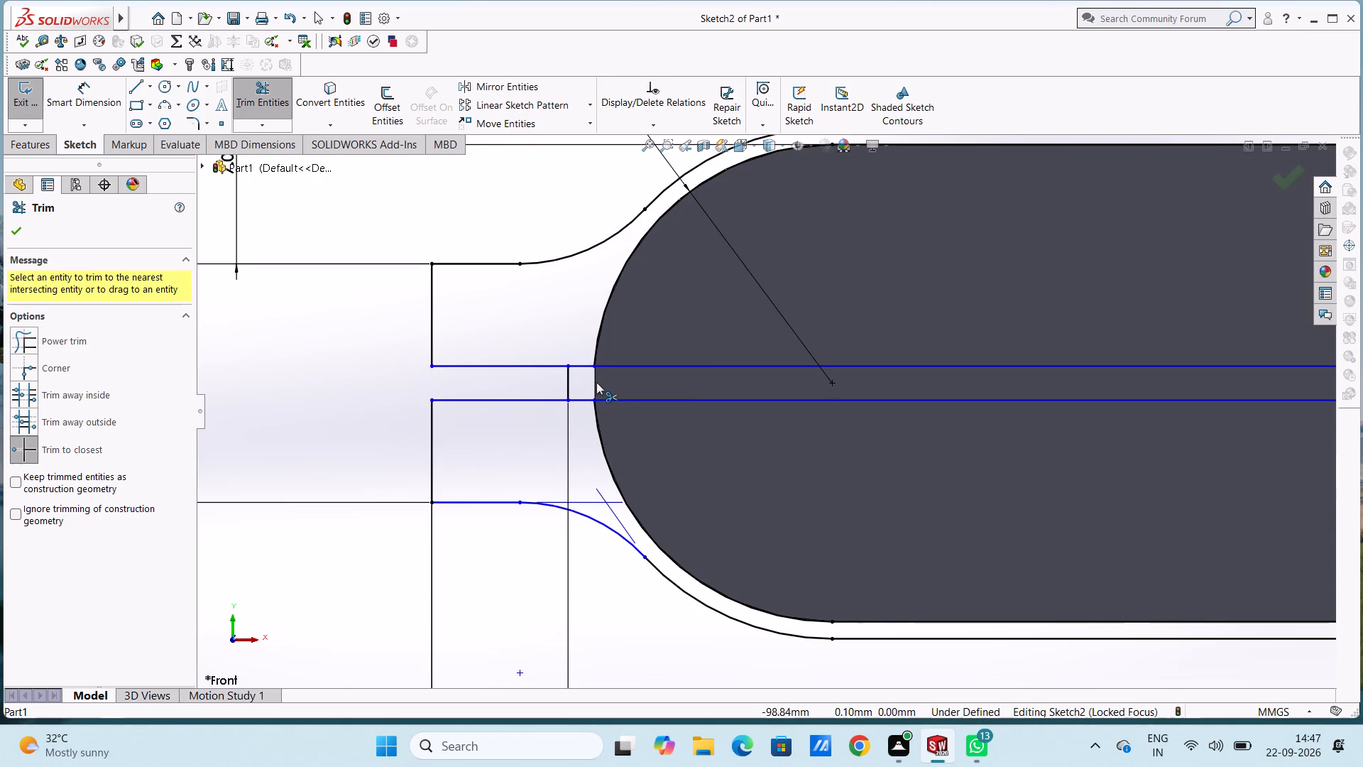
{"action": "left_click", "coordinate": [640, 368]}
{"action": "left_click", "coordinate": [642, 401]}
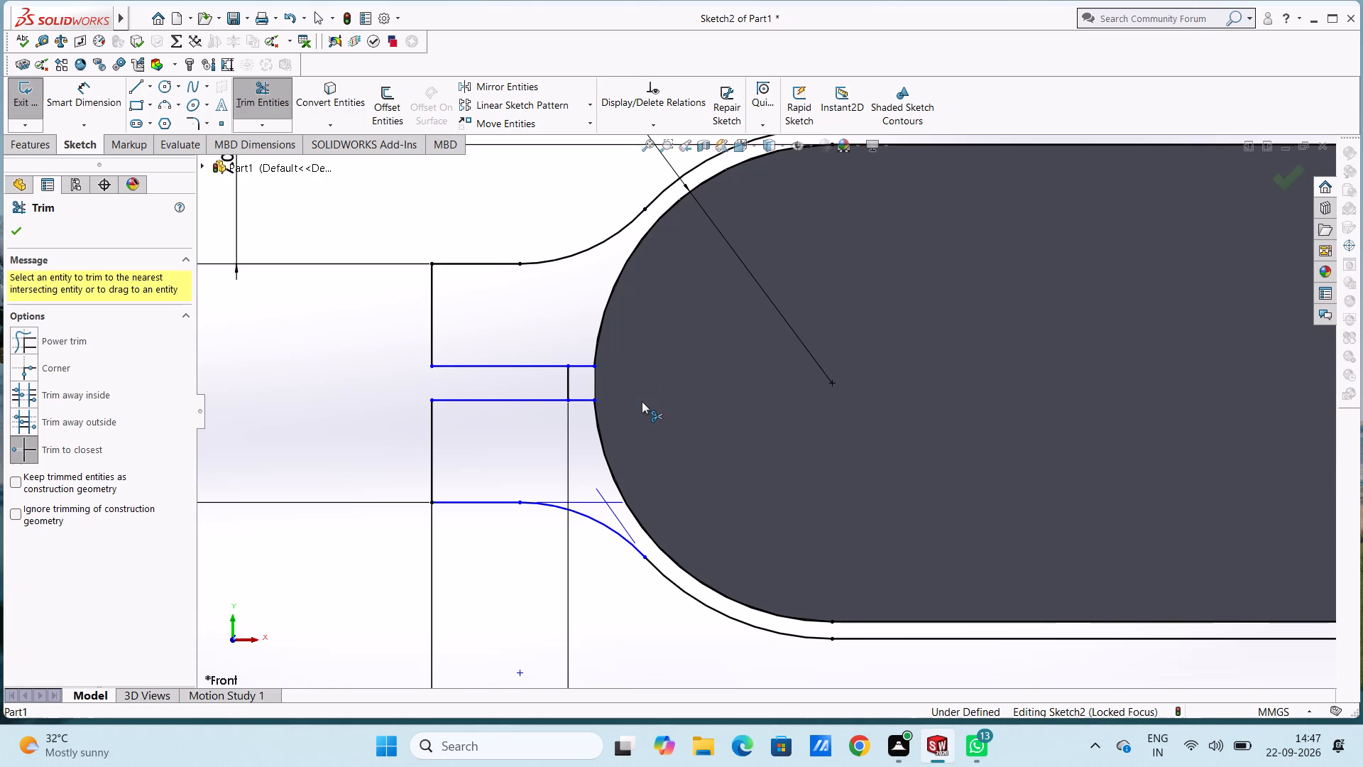
Trim the segment of the right 14 mm arc that lies between the two slit lines.
{"action": "scroll", "coordinate": [642, 401], "scroll_direction": "up", "scroll_amount": 11}
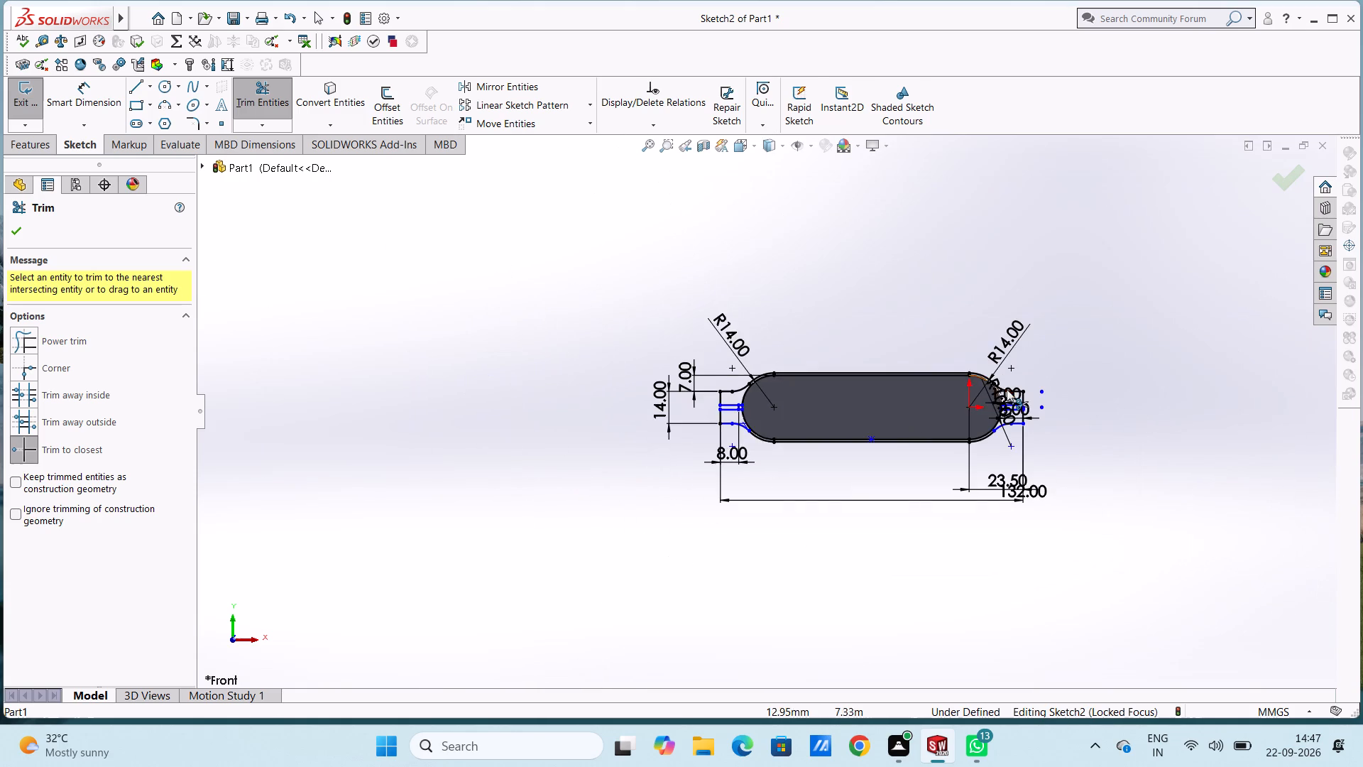
{"action": "scroll", "coordinate": [1007, 389], "scroll_direction": "down", "scroll_amount": 3}
{"action": "scroll", "coordinate": [939, 419], "scroll_direction": "down", "scroll_amount": 4}
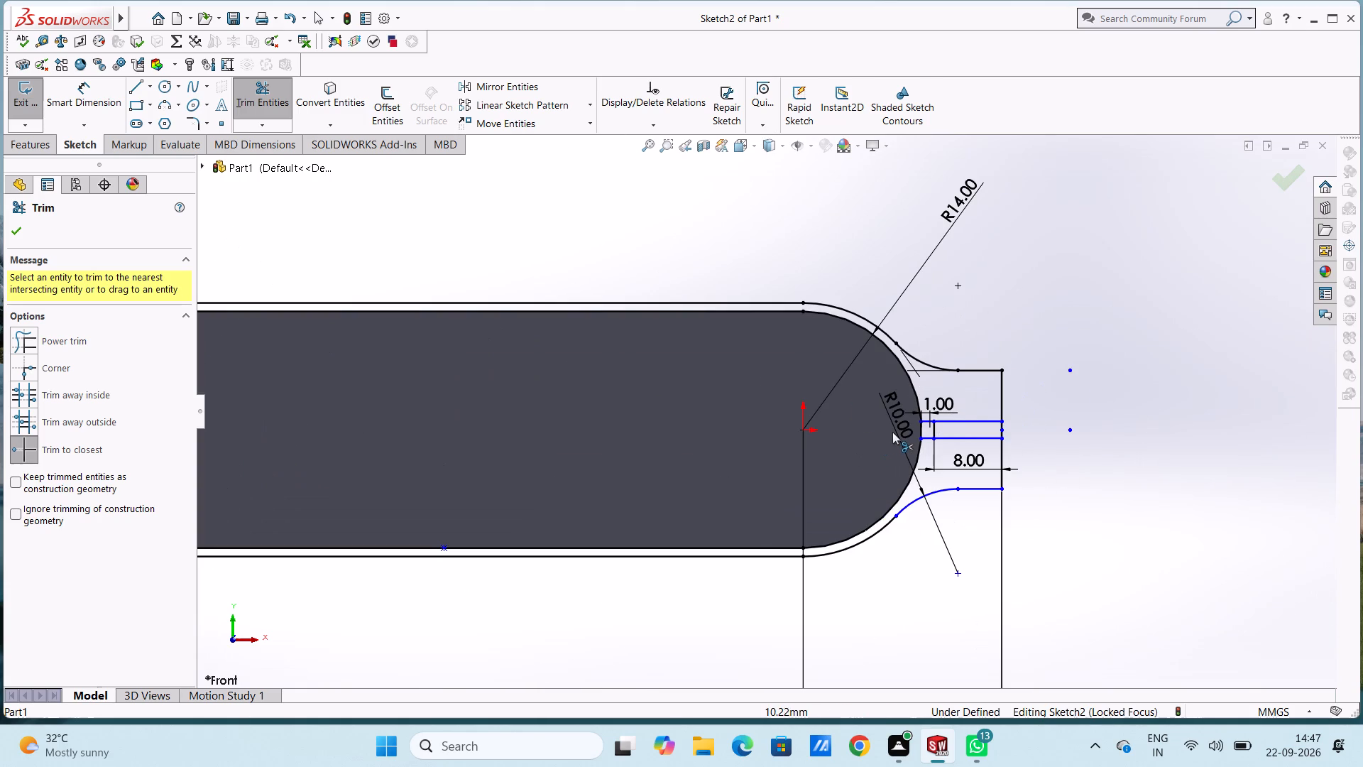
{"action": "scroll", "coordinate": [916, 410], "scroll_direction": "down", "scroll_amount": 3}
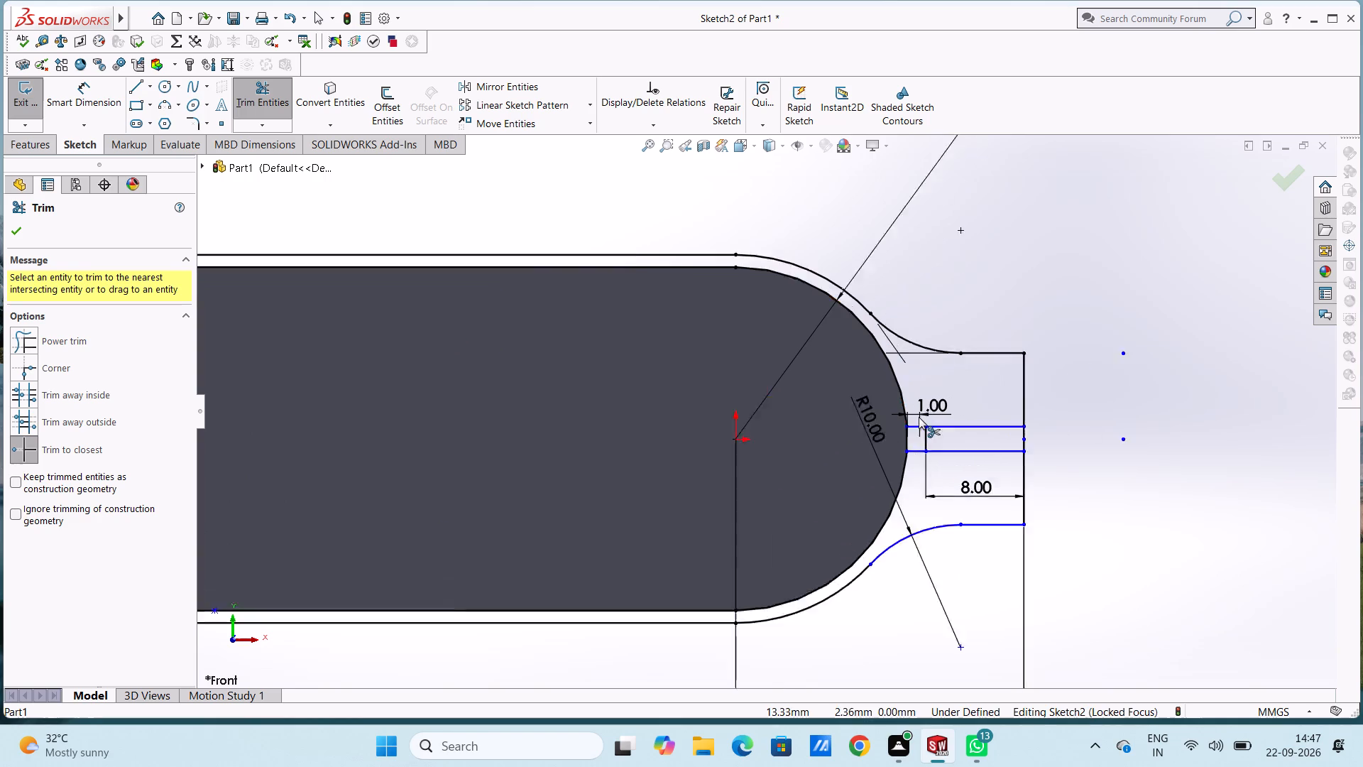
{"action": "left_click", "coordinate": [894, 440]}
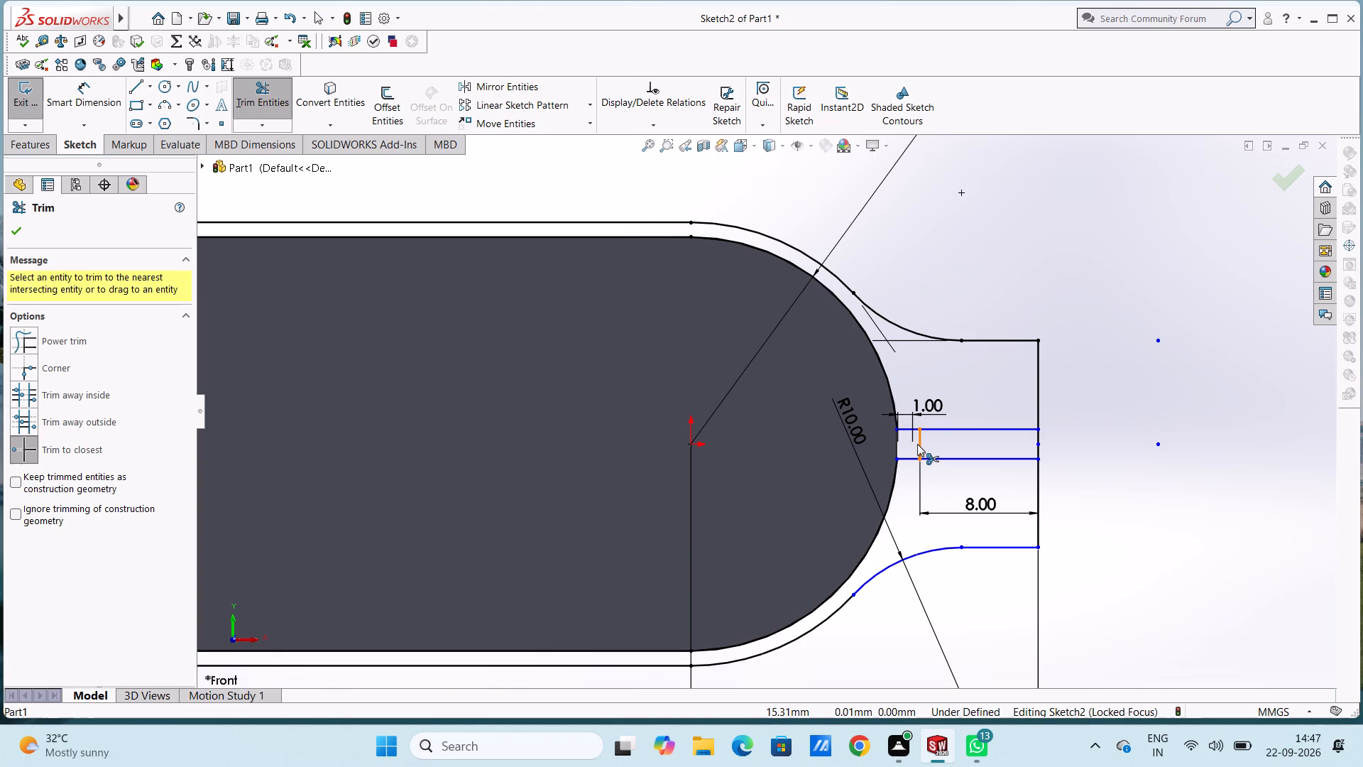
{"action": "scroll", "coordinate": [917, 444], "scroll_direction": "up", "scroll_amount": 7}
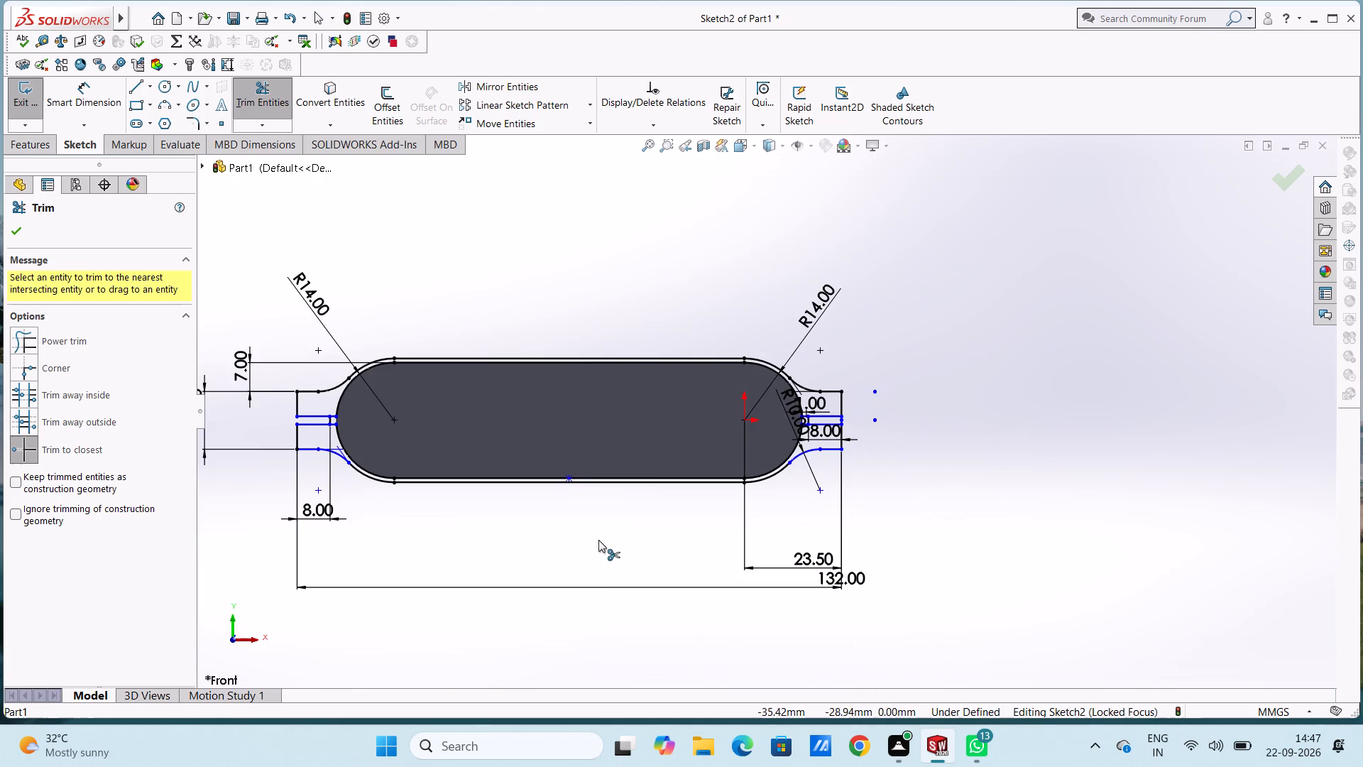
{"action": "scroll", "coordinate": [598, 540], "scroll_direction": "up", "scroll_amount": 2}
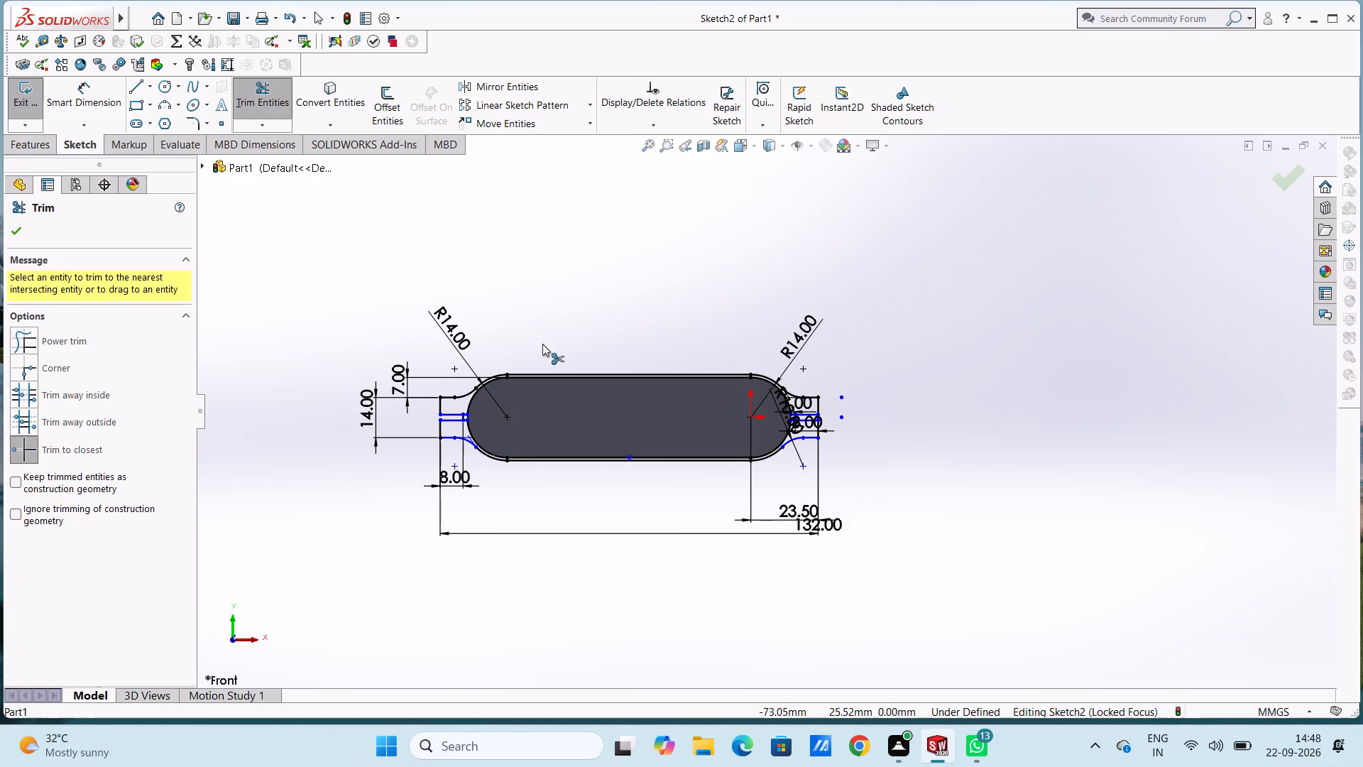
{"action": "key", "text": "Escape"}
{"action": "key", "text": "Escape"}
Extrude the upper and lower tabbed outline regions 66 mm blind in the reversed direction, back along the slot body, with merged result.
{"action": "middle_click_drag", "start_coordinate": [555, 325], "coordinate": [574, 369]}
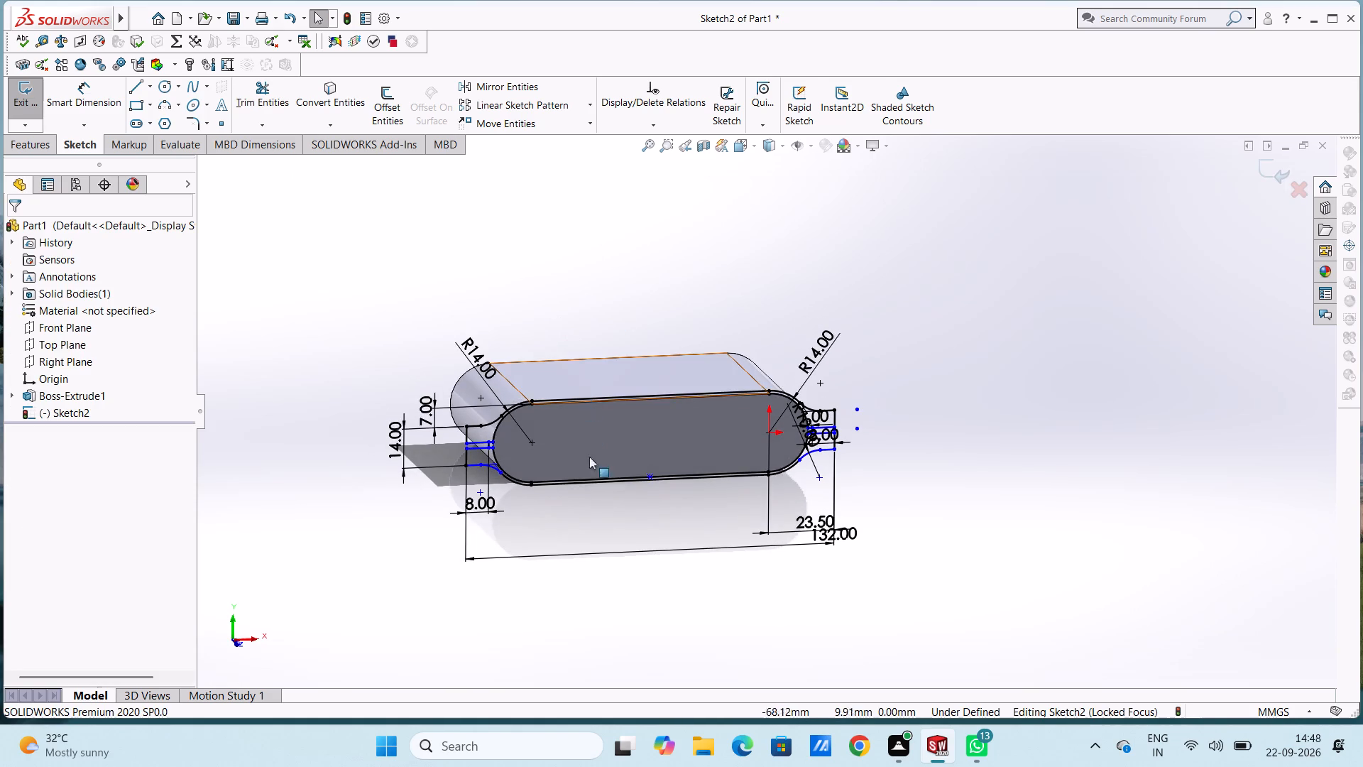
{"action": "middle_click_drag", "start_coordinate": [608, 499], "coordinate": [572, 429]}
{"action": "scroll", "coordinate": [569, 422], "scroll_direction": "down", "scroll_amount": 6}
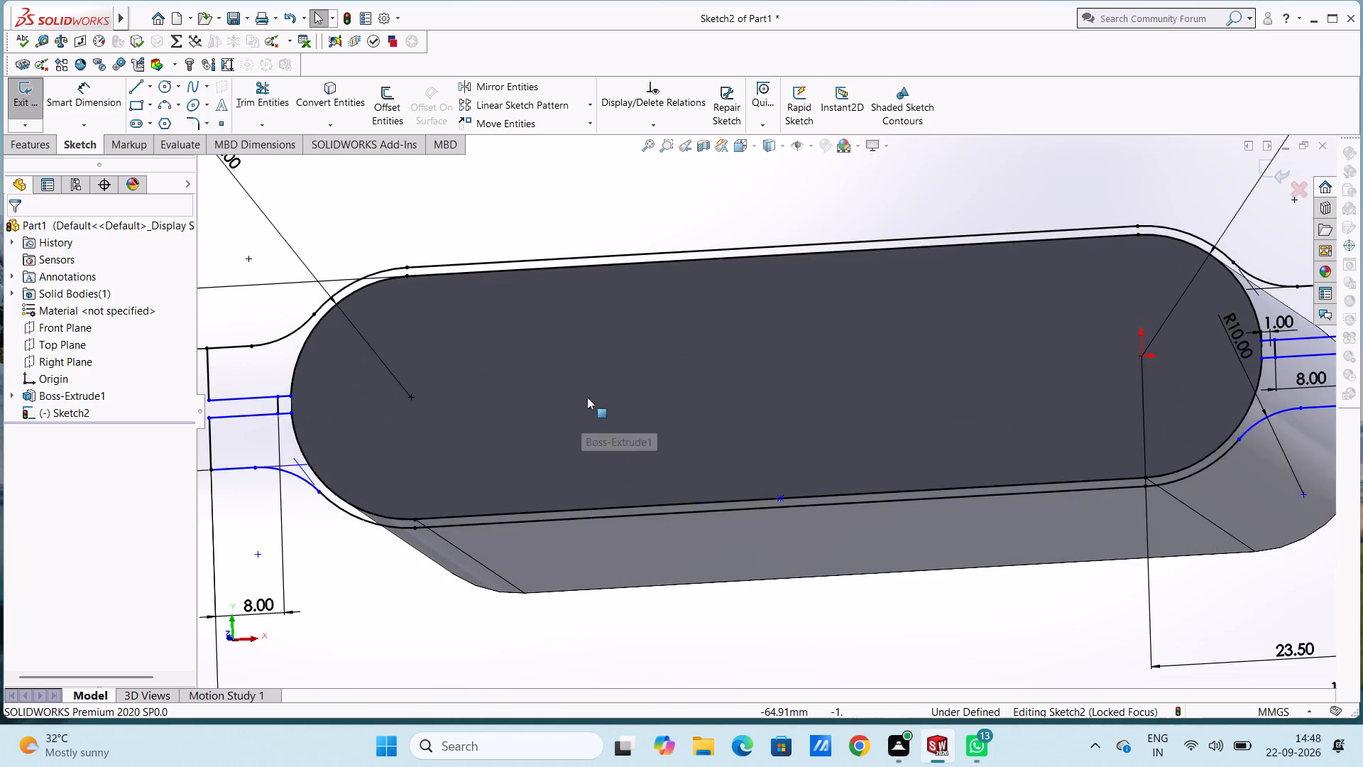
{"action": "middle_click_drag", "start_coordinate": [613, 373], "coordinate": [637, 388]}
{"action": "scroll", "coordinate": [639, 392], "scroll_direction": "up", "scroll_amount": 4}
{"action": "middle_click_drag", "start_coordinate": [645, 391], "coordinate": [637, 412]}
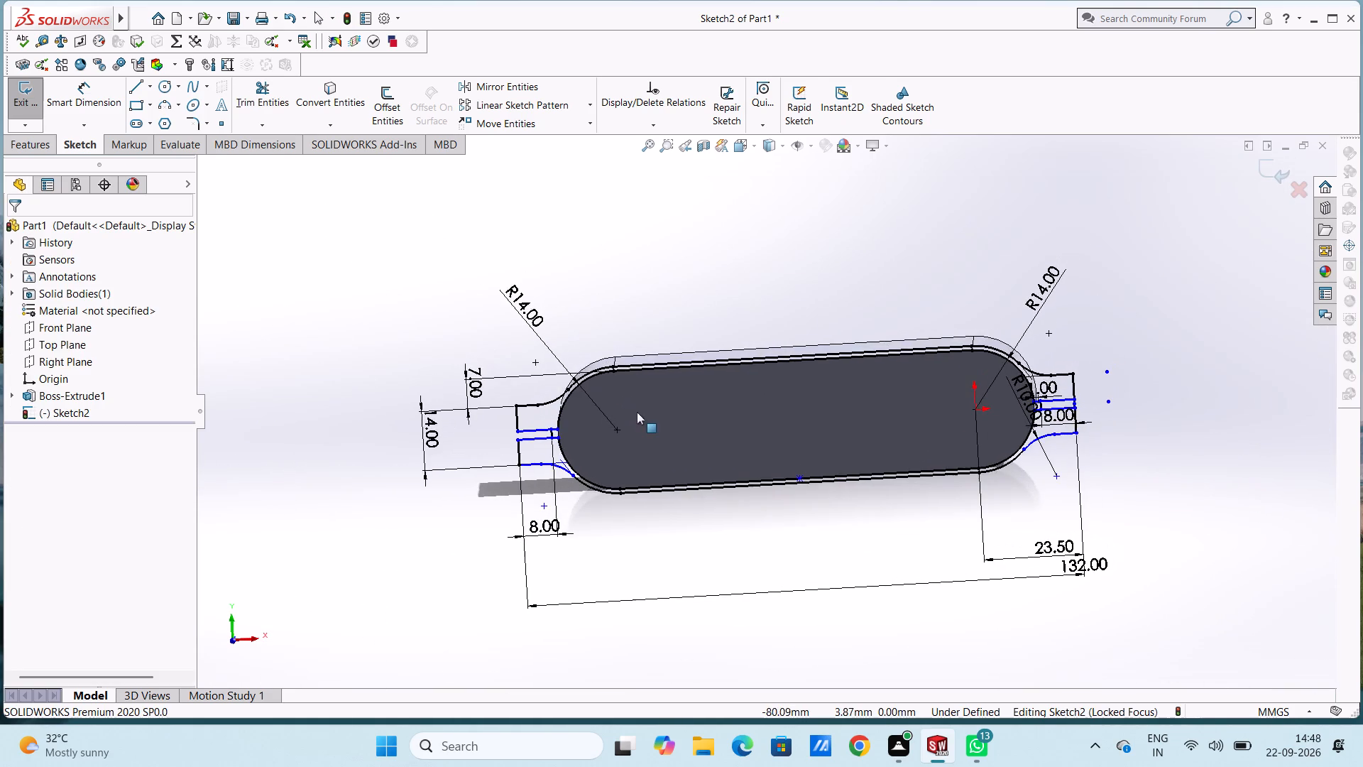
{"action": "left_click", "coordinate": [28, 146]}
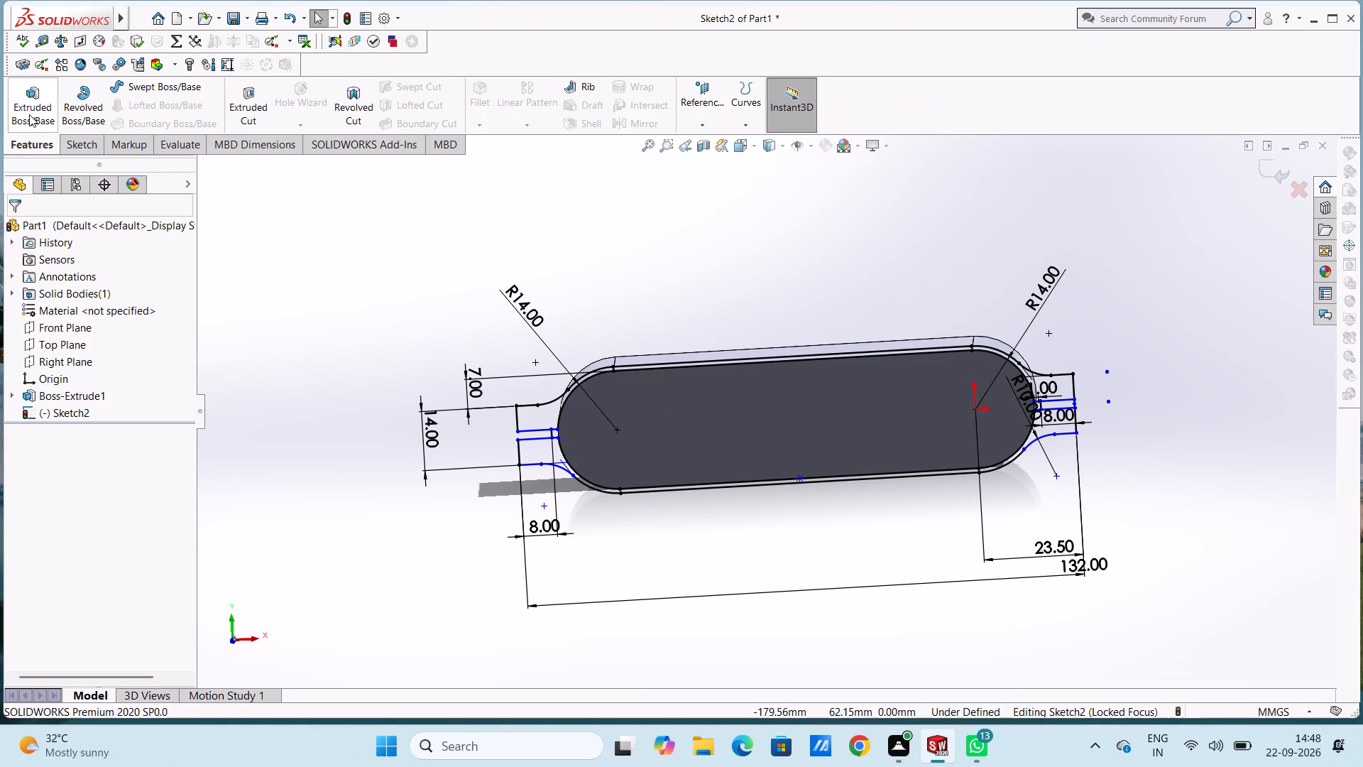
{"action": "left_click", "coordinate": [29, 114]}
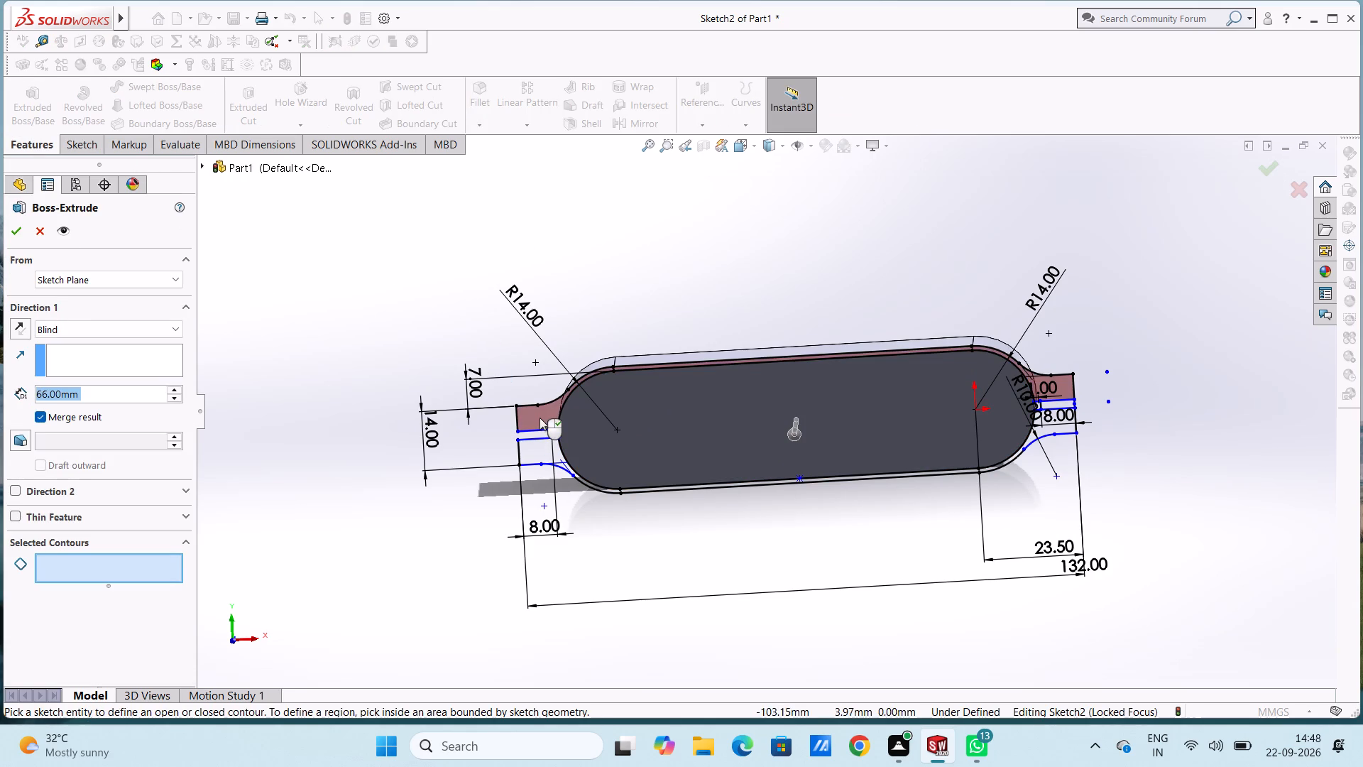
{"action": "left_click", "coordinate": [540, 418]}
{"action": "left_click", "coordinate": [544, 456]}
{"action": "middle_click_drag", "start_coordinate": [549, 452], "coordinate": [529, 445]}
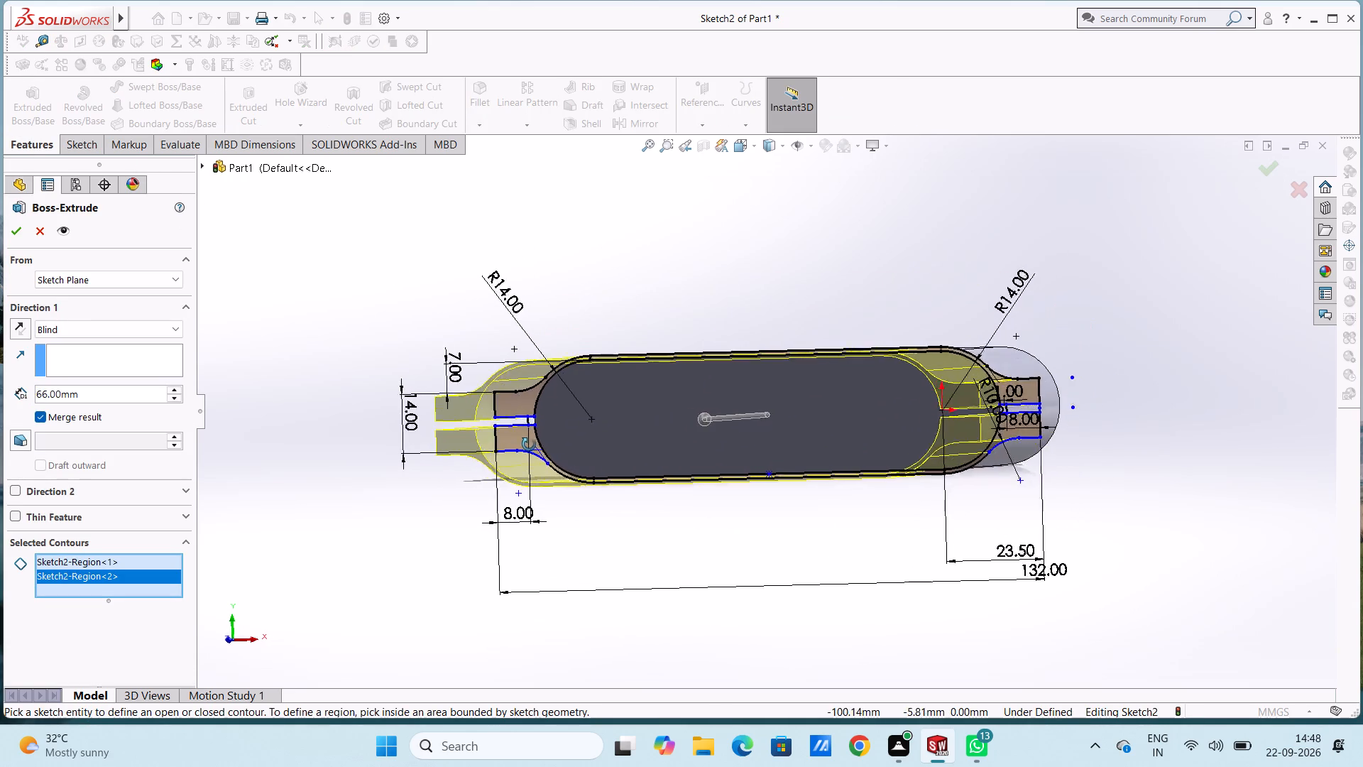
{"action": "middle_click_drag", "start_coordinate": [529, 445], "coordinate": [544, 540]}
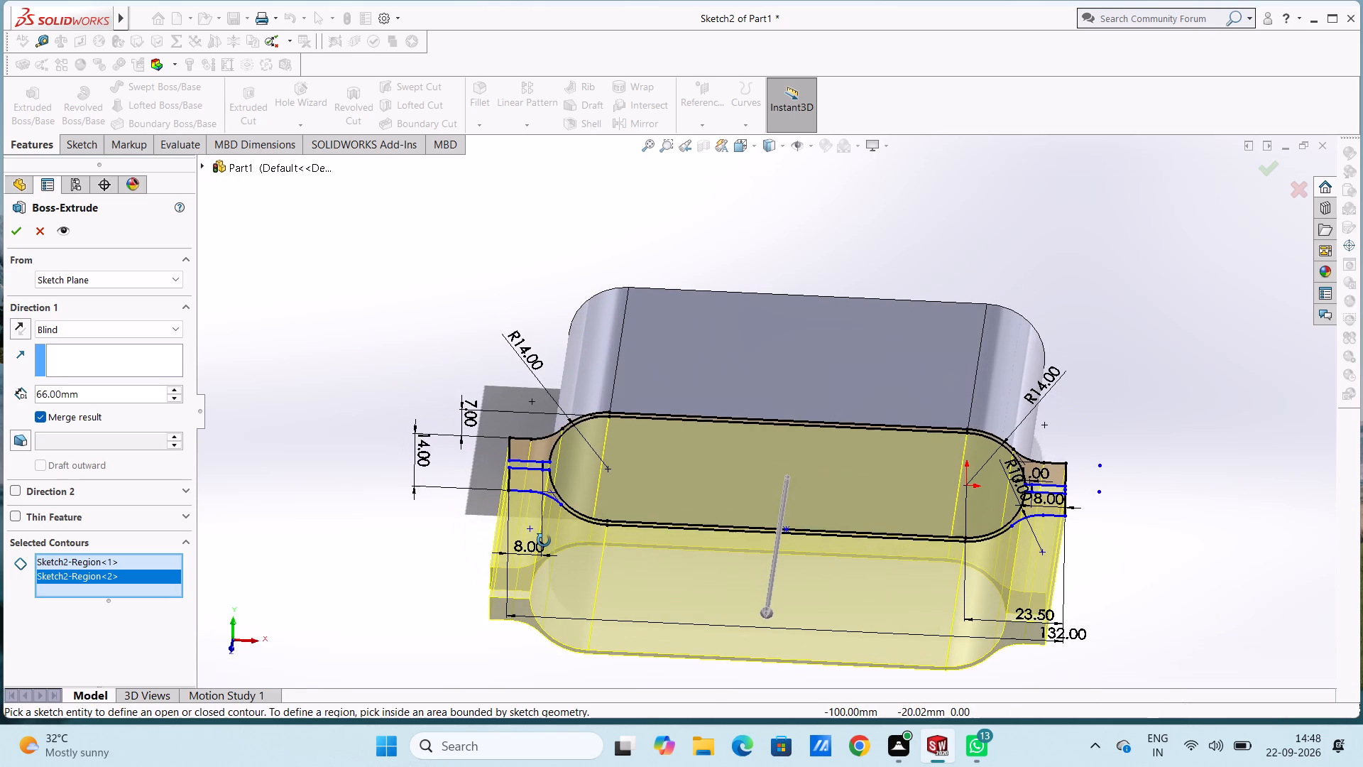
{"action": "middle_click_drag", "start_coordinate": [544, 540], "coordinate": [544, 541]}
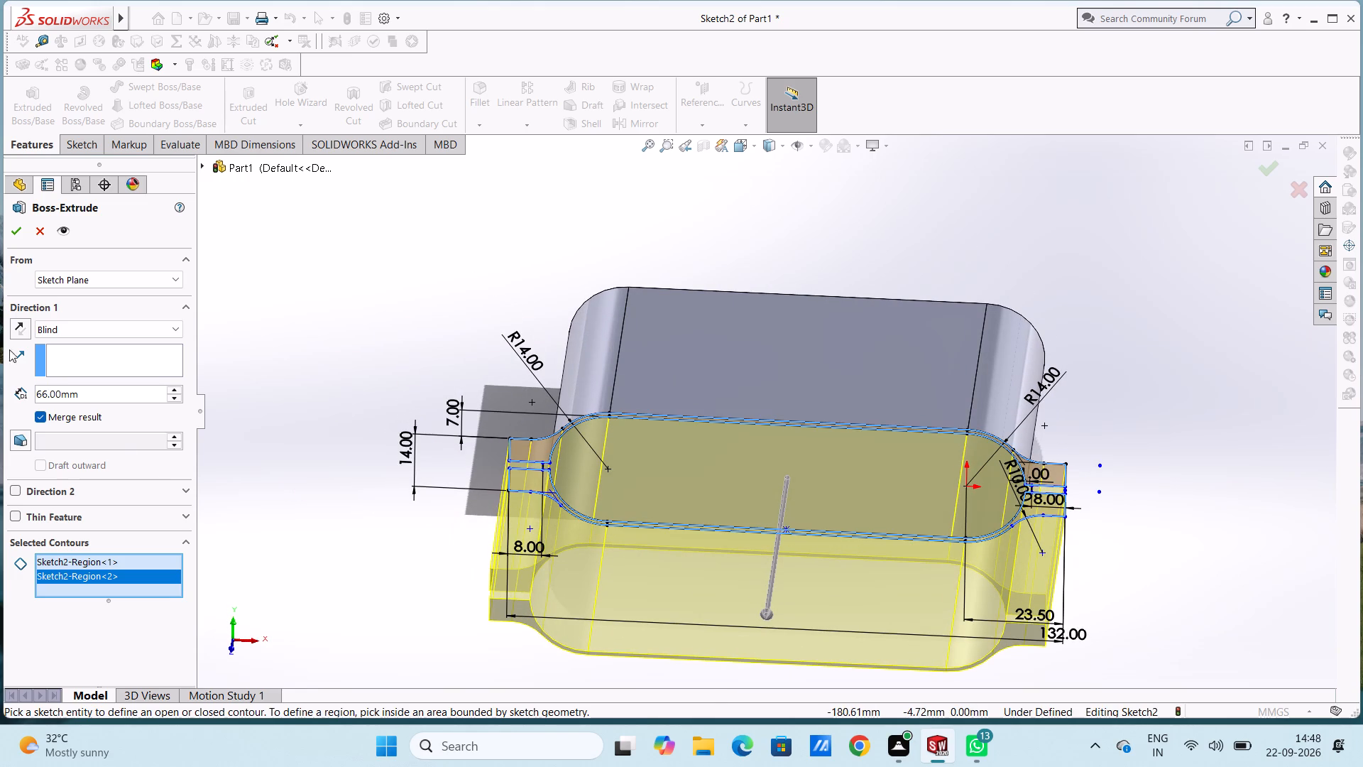
{"action": "left_click", "coordinate": [16, 332]}
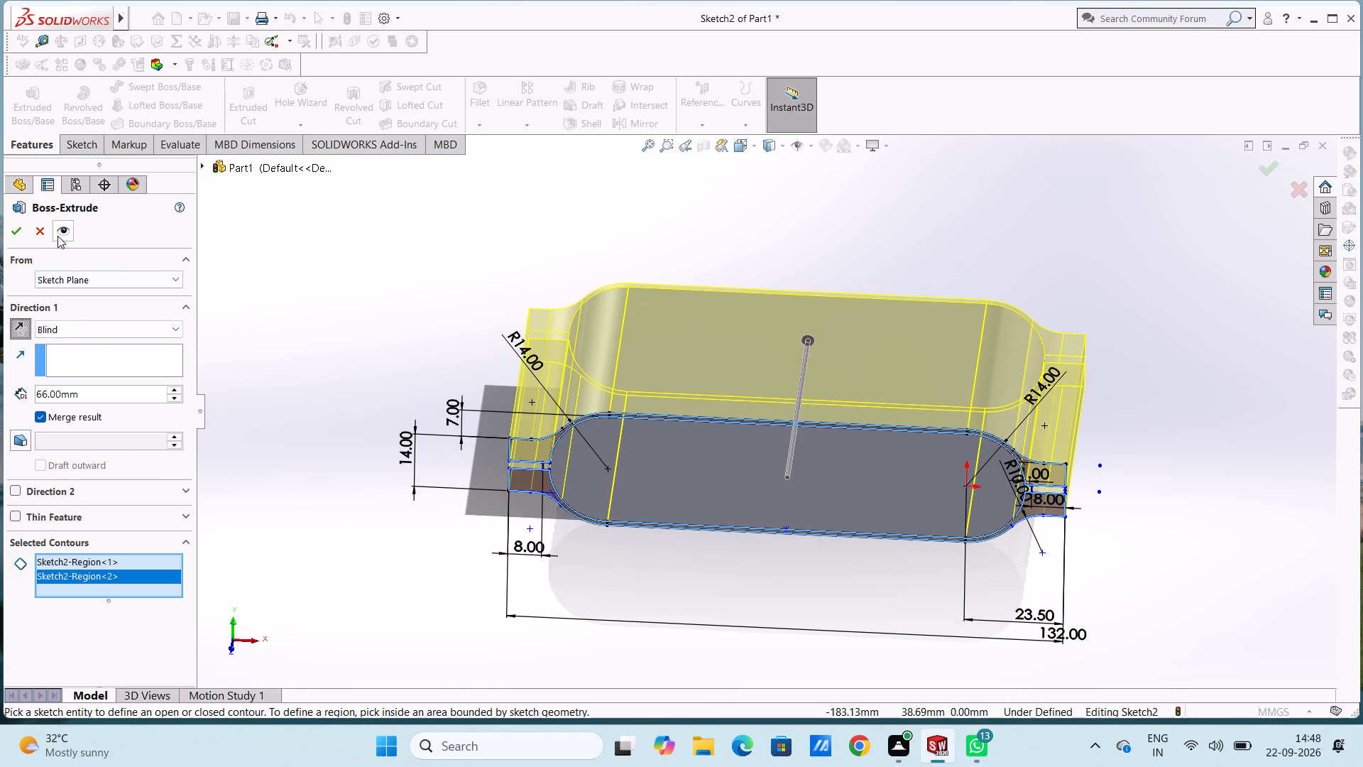
{"action": "left_click", "coordinate": [21, 233]}
{"action": "left_click", "coordinate": [437, 318]}
{"action": "middle_click_drag", "start_coordinate": [444, 384], "coordinate": [489, 379]}
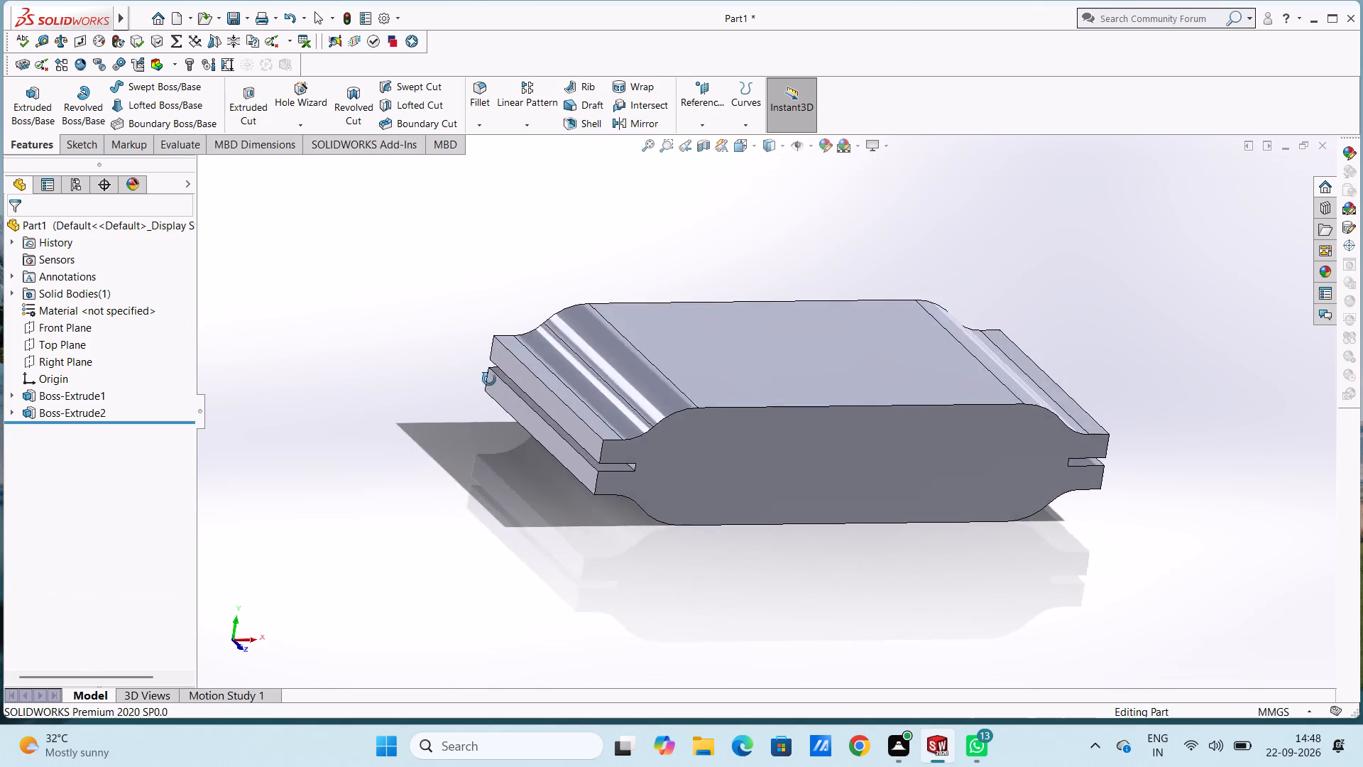
Undo the 66 mm extrusion of the tabbed outline regions.
{"action": "middle_click_drag", "start_coordinate": [489, 379], "coordinate": [464, 436]}
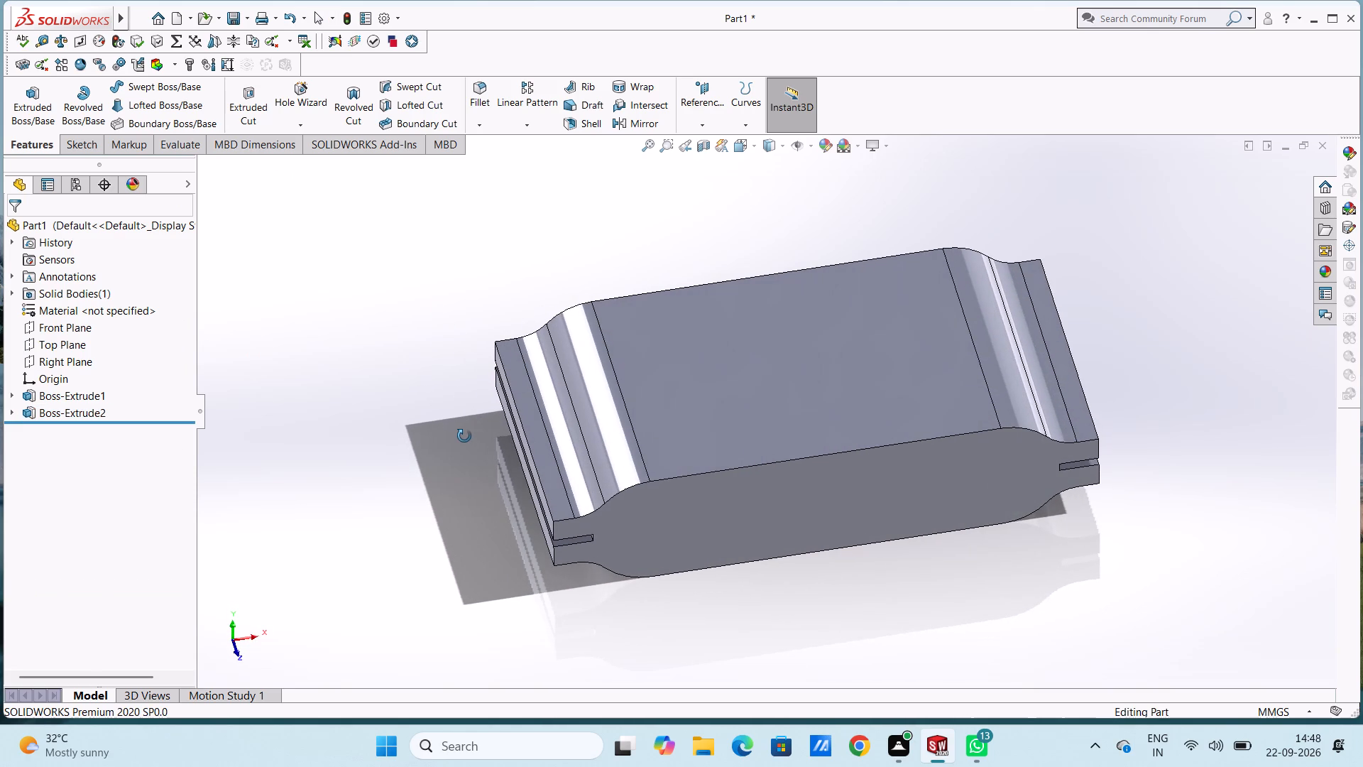
{"action": "middle_click_drag", "start_coordinate": [464, 436], "coordinate": [464, 440]}
{"action": "key", "text": "ctrl+z"}
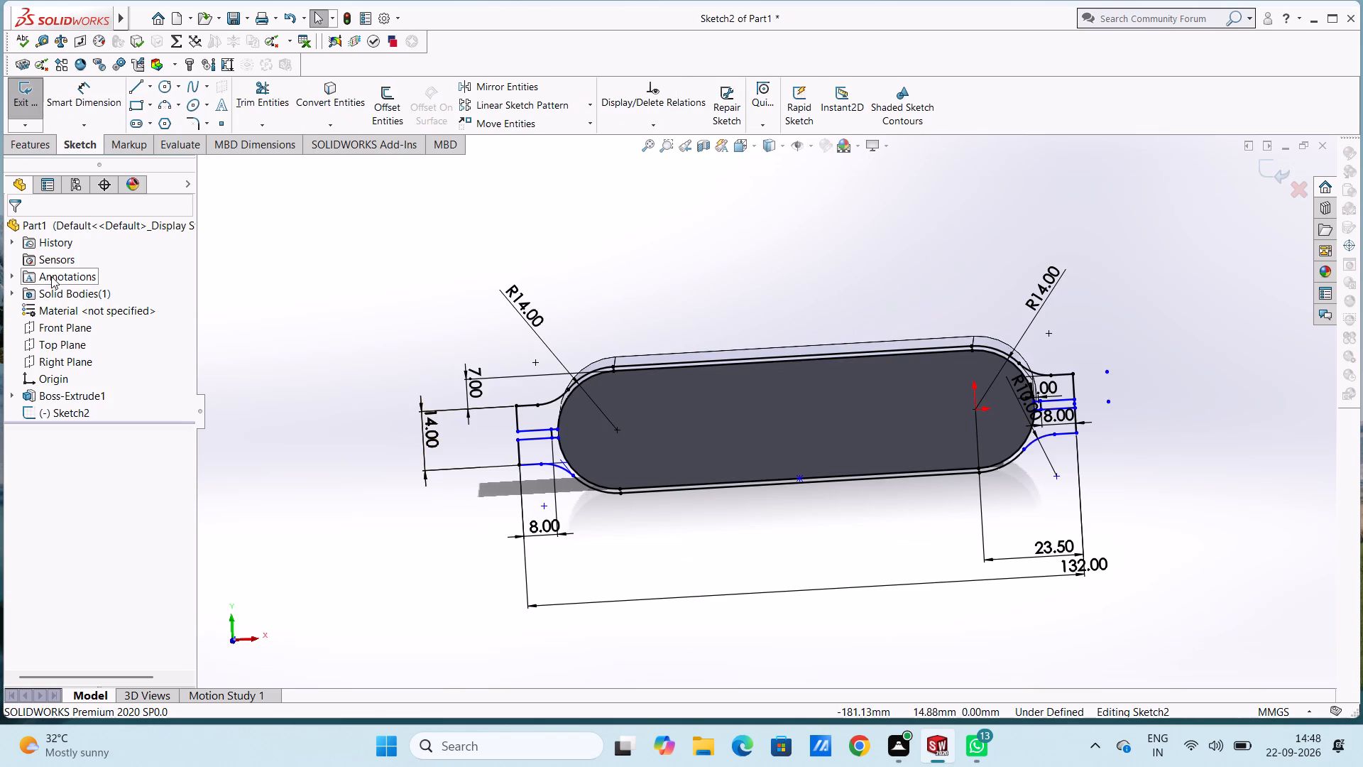
Extrude the upper and lower tabbed outline regions 12 mm blind in the reversed direction, back along the slot body, with merged result.
{"action": "left_click", "coordinate": [18, 143]}
{"action": "left_click", "coordinate": [18, 101]}
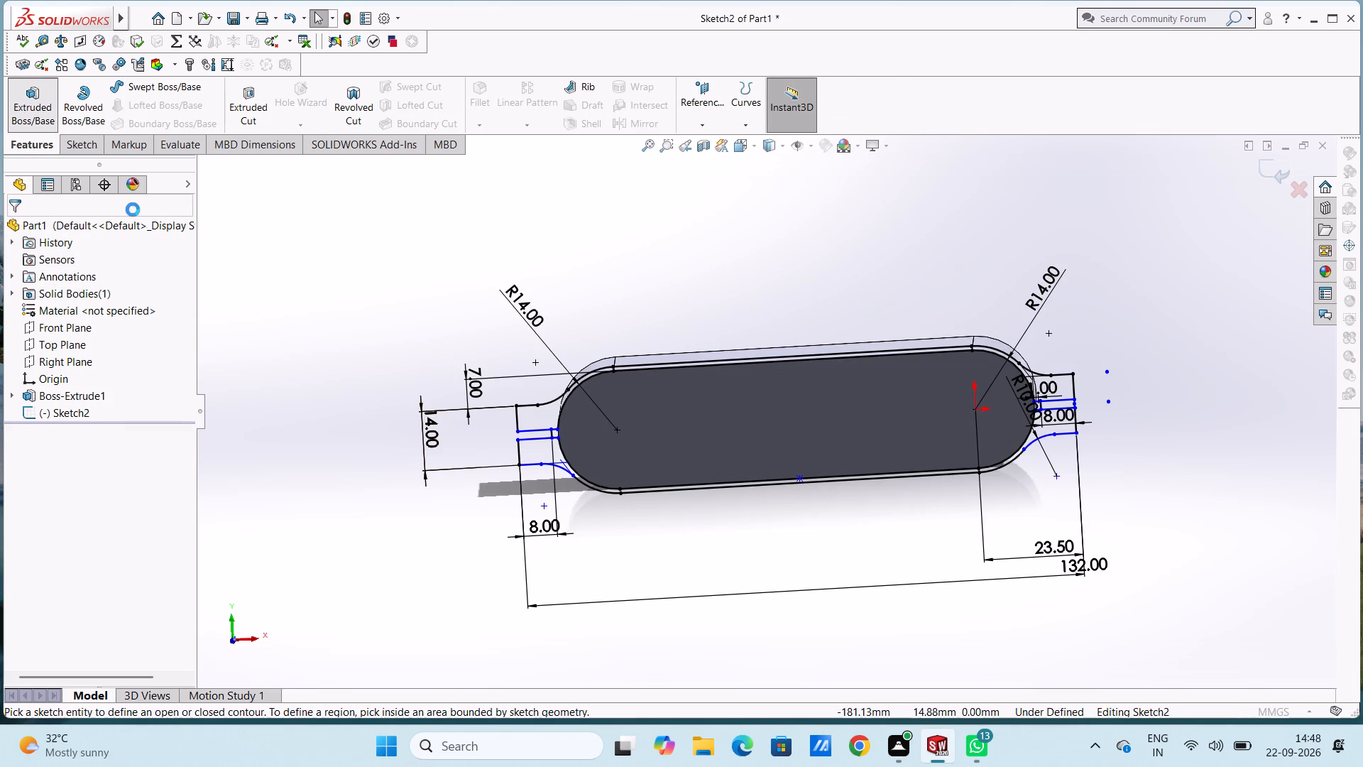
{"action": "left_click", "coordinate": [535, 419]}
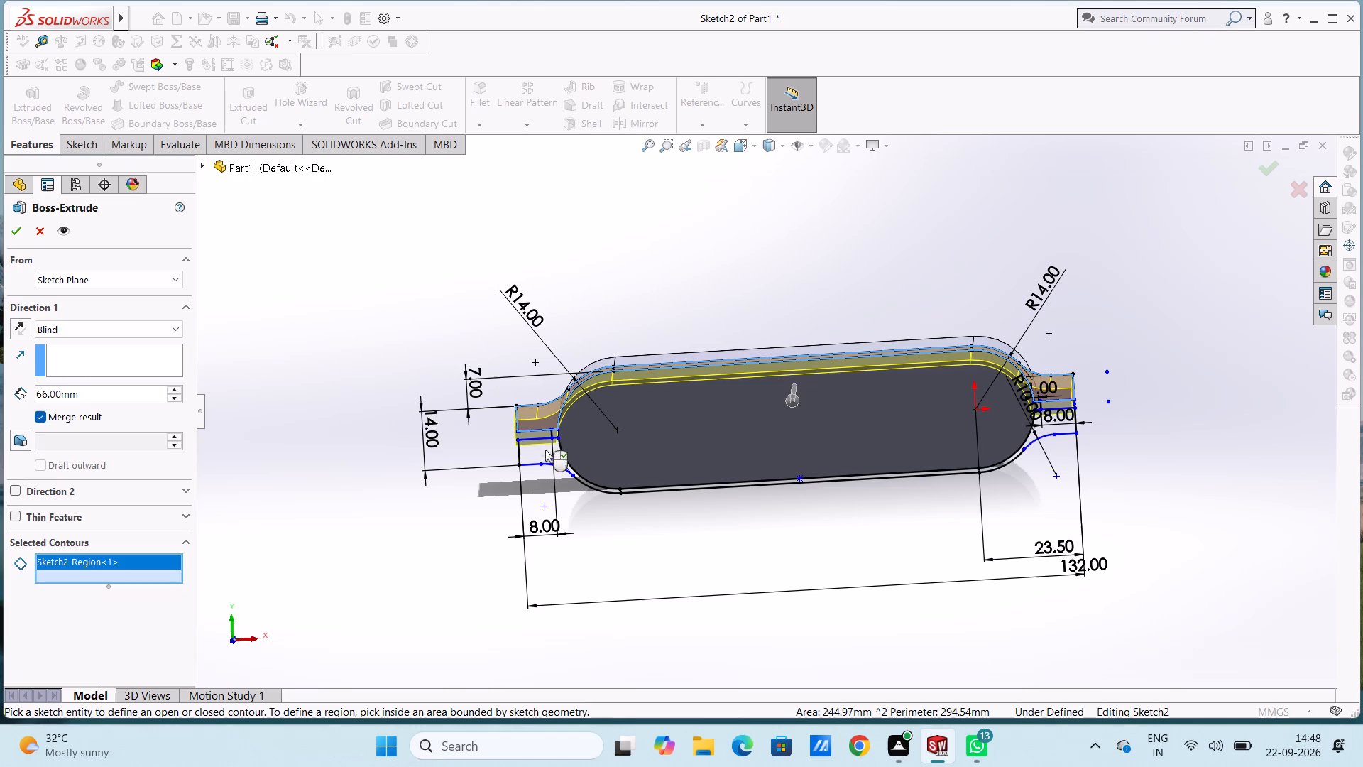
{"action": "left_click", "coordinate": [544, 452]}
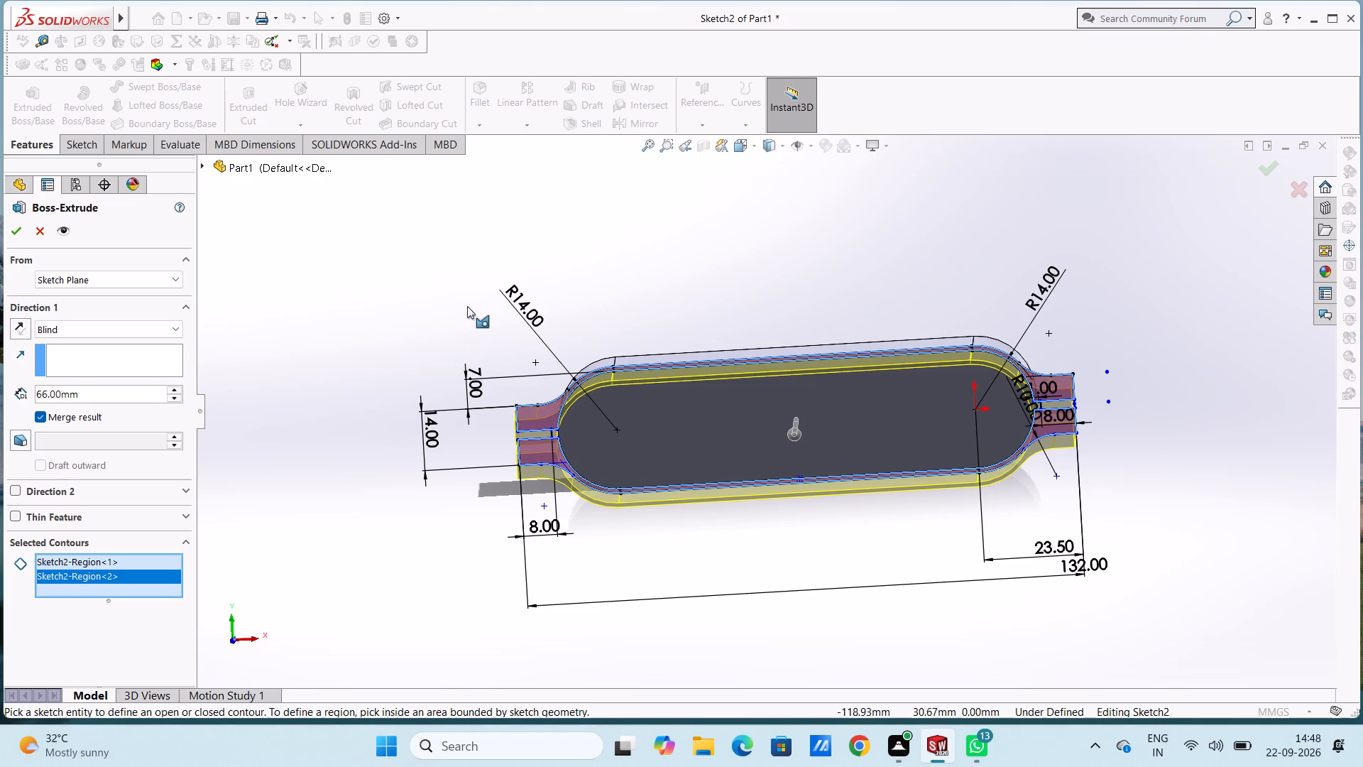
{"action": "middle_click_drag", "start_coordinate": [471, 296], "coordinate": [469, 418]}
{"action": "scroll", "coordinate": [469, 418], "scroll_direction": "up", "scroll_amount": 3}
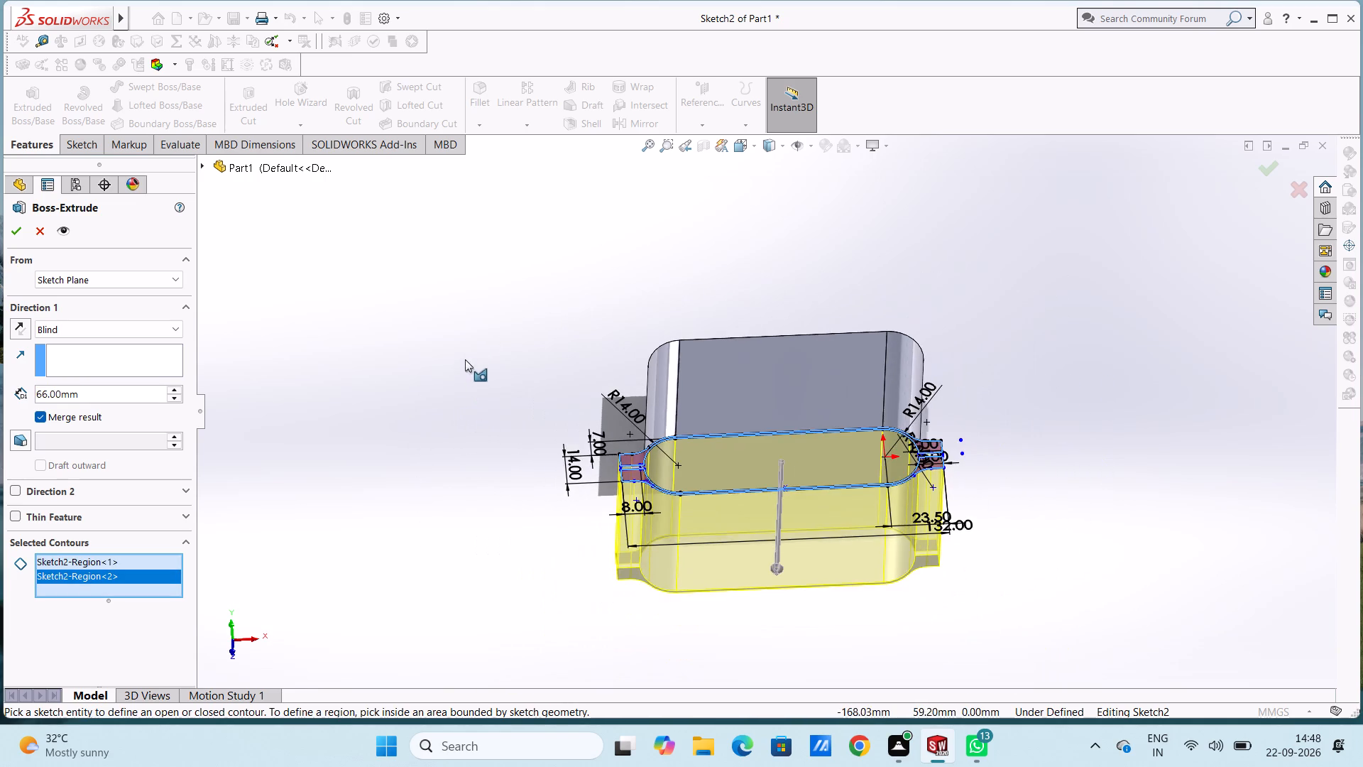
{"action": "middle_click_drag", "start_coordinate": [465, 359], "coordinate": [469, 535]}
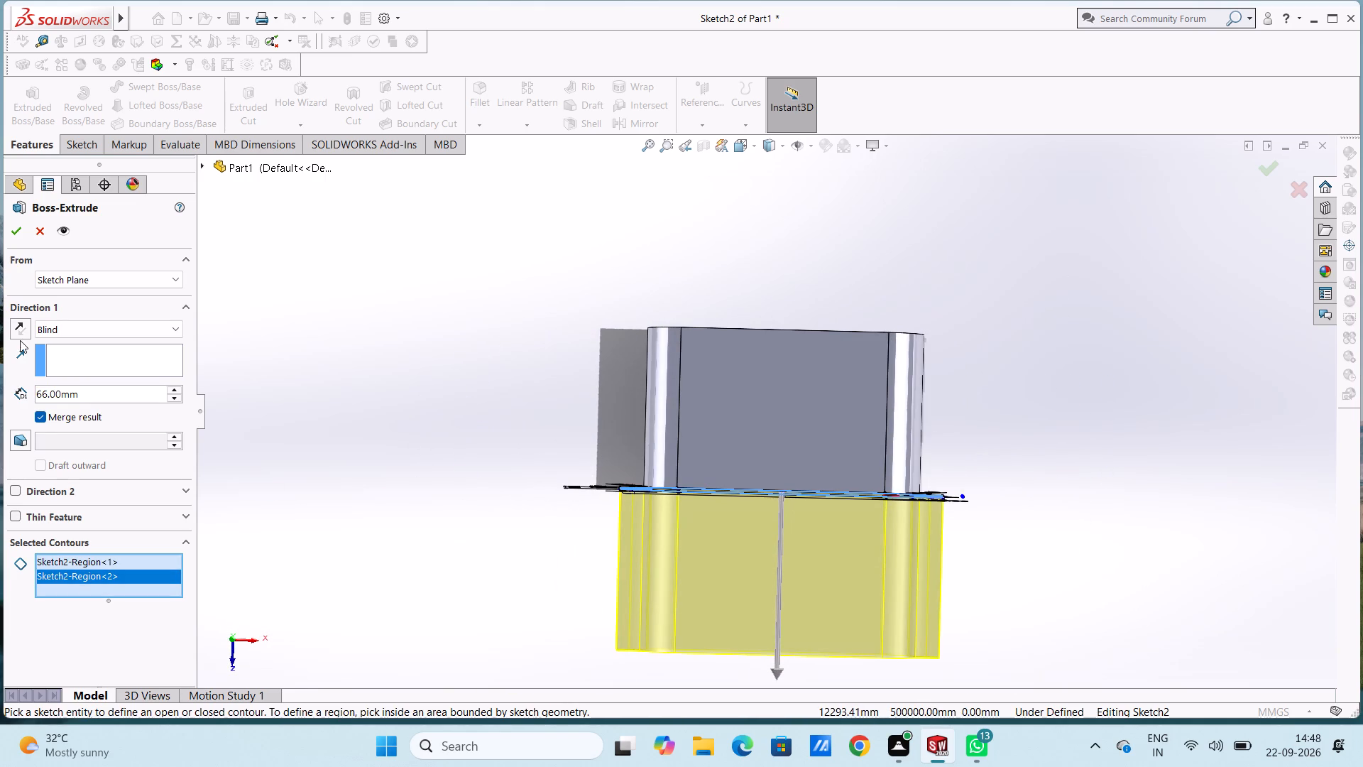
{"action": "left_click", "coordinate": [21, 330]}
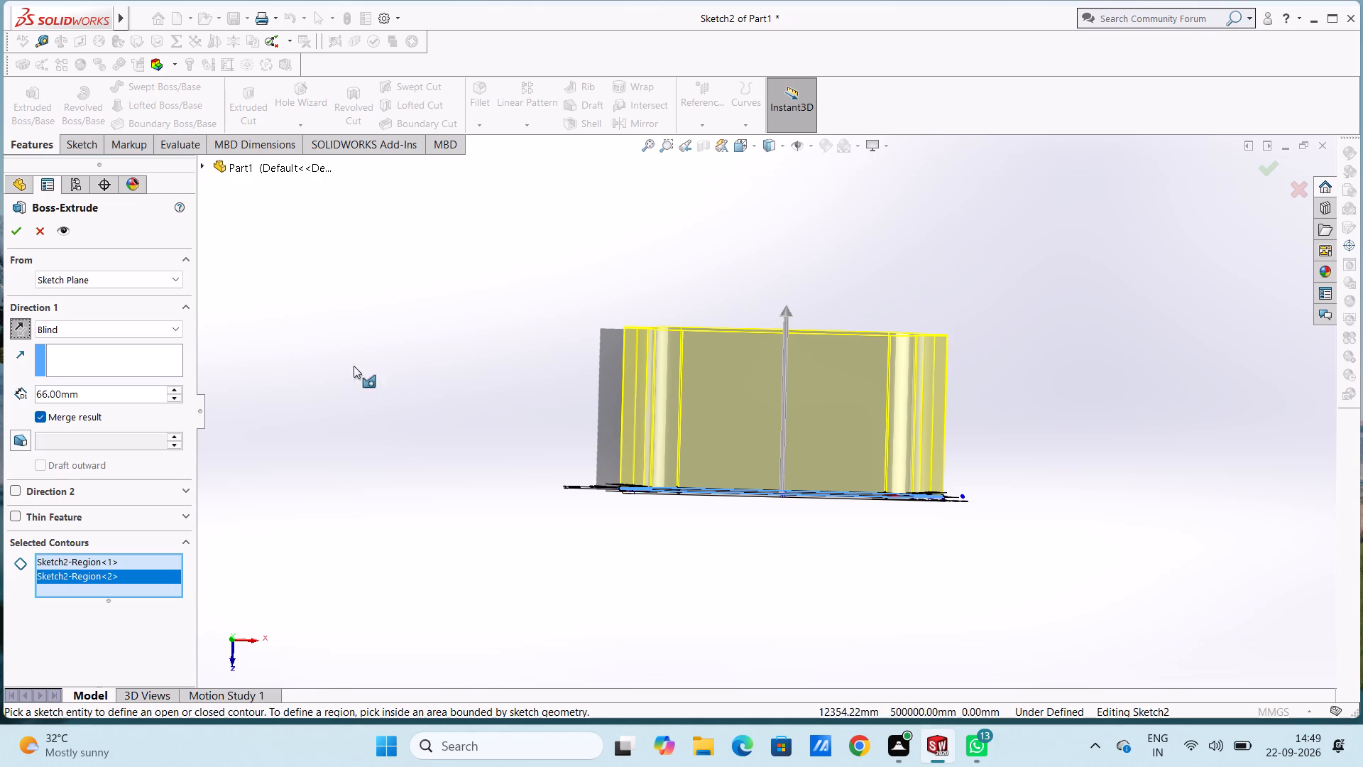
{"action": "double_click", "coordinate": [148, 399]}
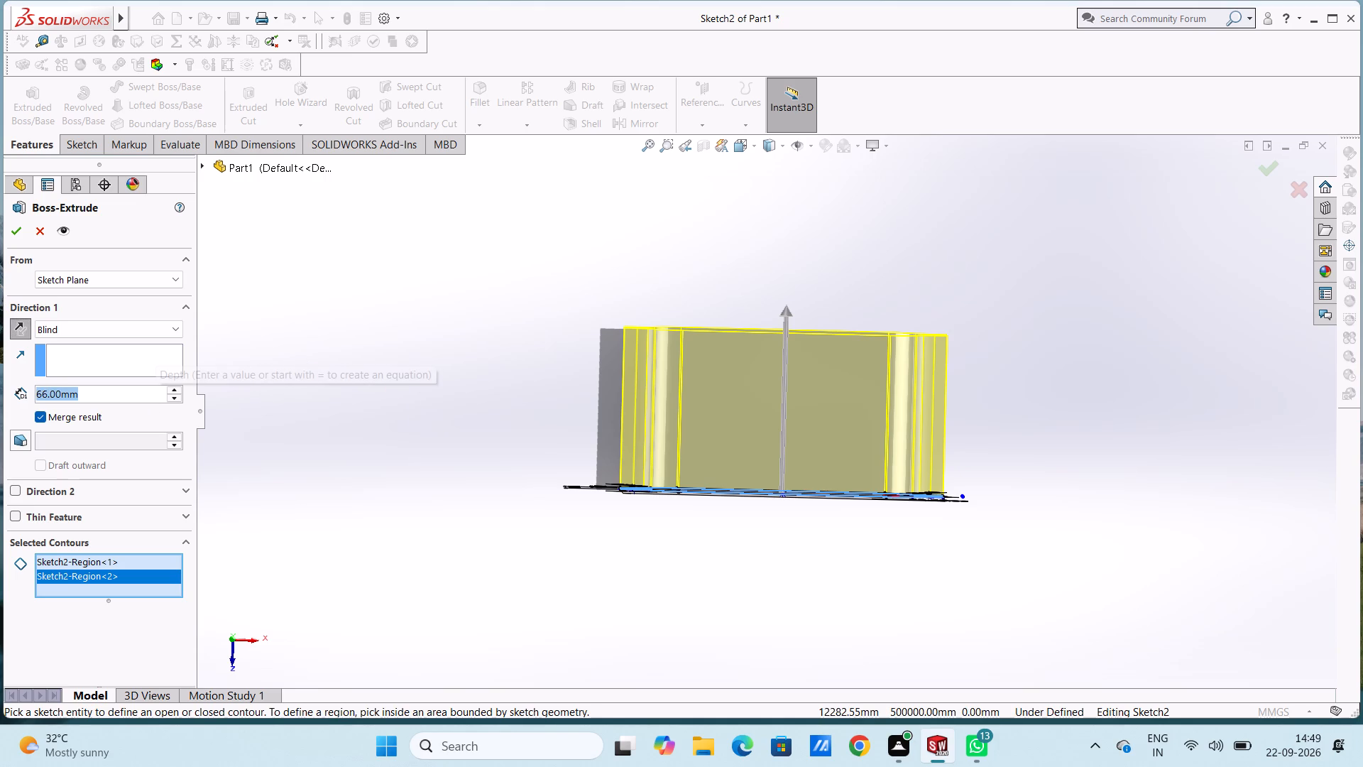
{"action": "type", "text": "12"}
{"action": "key", "text": "Return"}
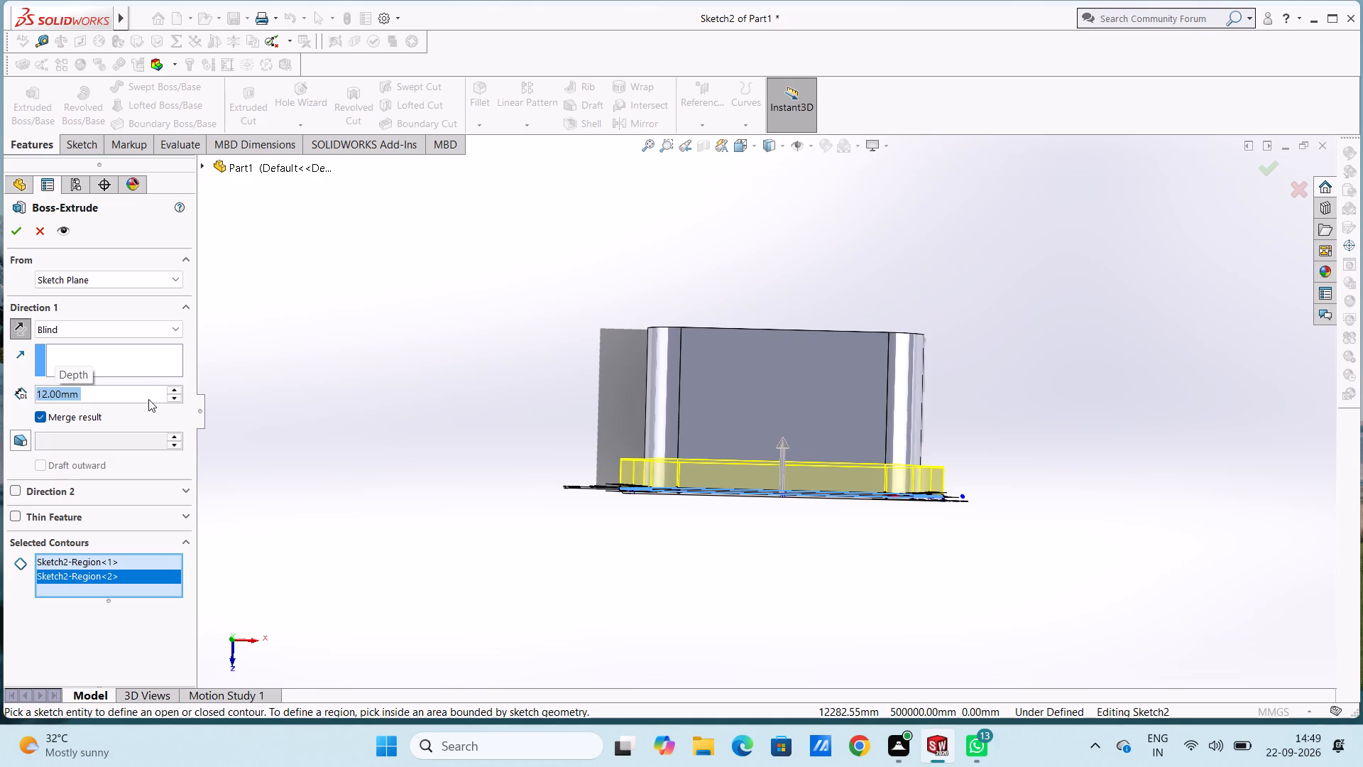
{"action": "left_click", "coordinate": [17, 229]}
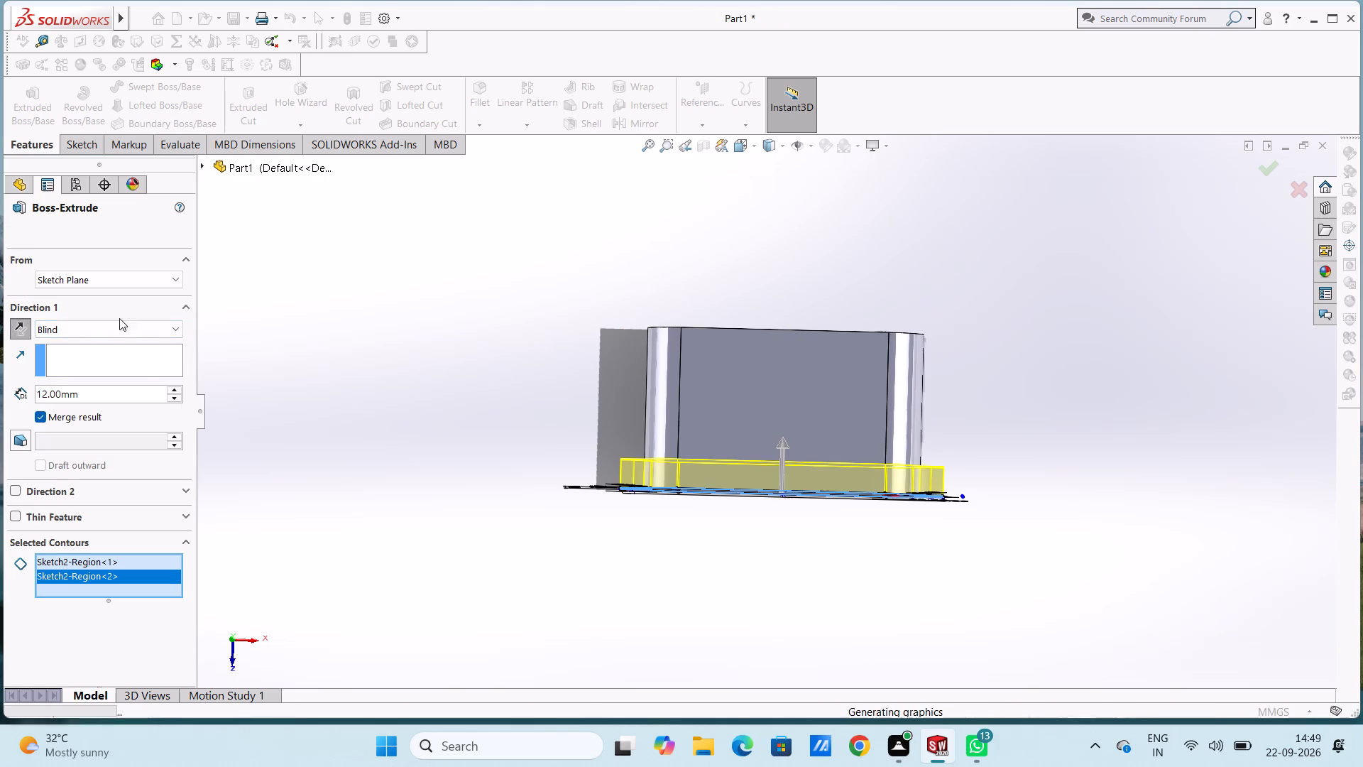
{"action": "left_click", "coordinate": [299, 348]}
Sketch two 14 mm radius circles on the part's front face, centred on the left end arc's centre and the origin.
{"action": "middle_click_drag", "start_coordinate": [371, 468], "coordinate": [364, 285]}
{"action": "scroll", "coordinate": [376, 467], "scroll_direction": "up", "scroll_amount": 1}
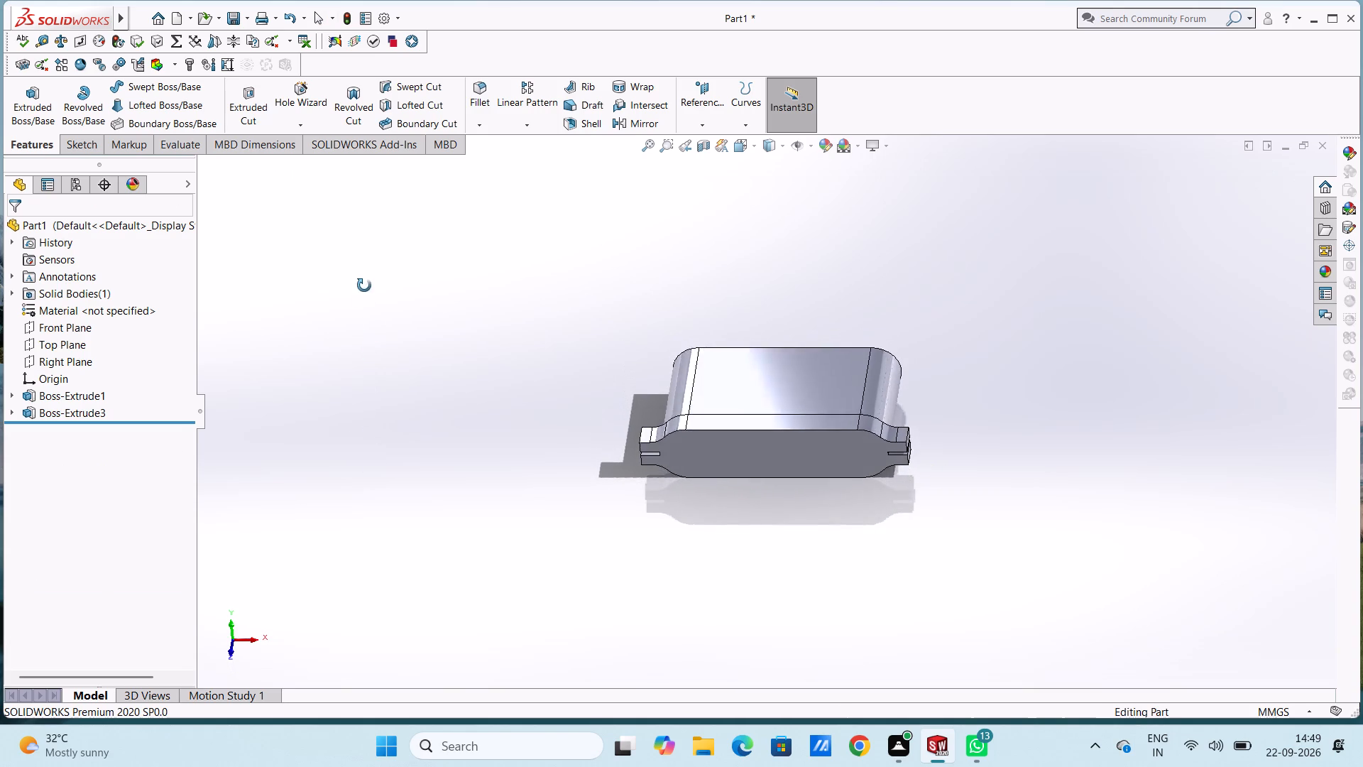
{"action": "middle_click_drag", "start_coordinate": [364, 285], "coordinate": [365, 268]}
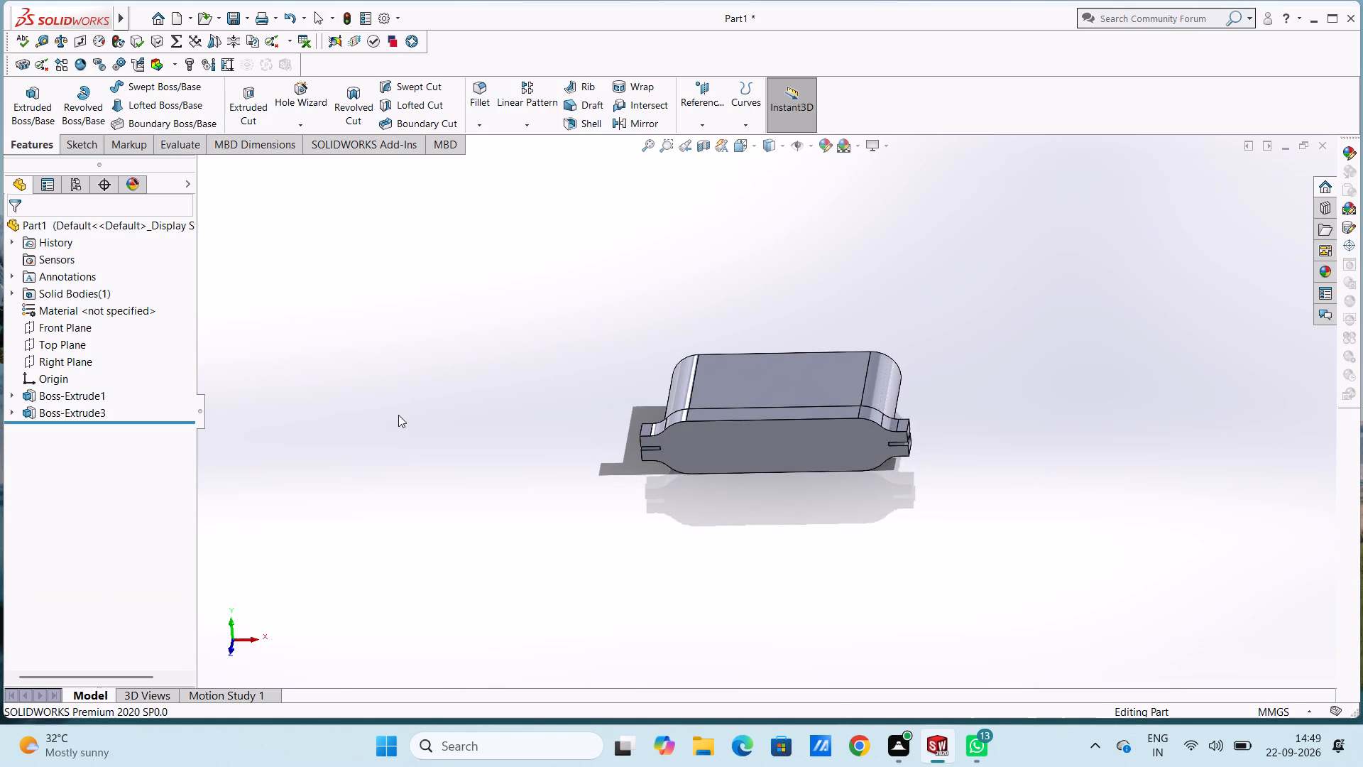
{"action": "key", "text": "ctrl+1"}
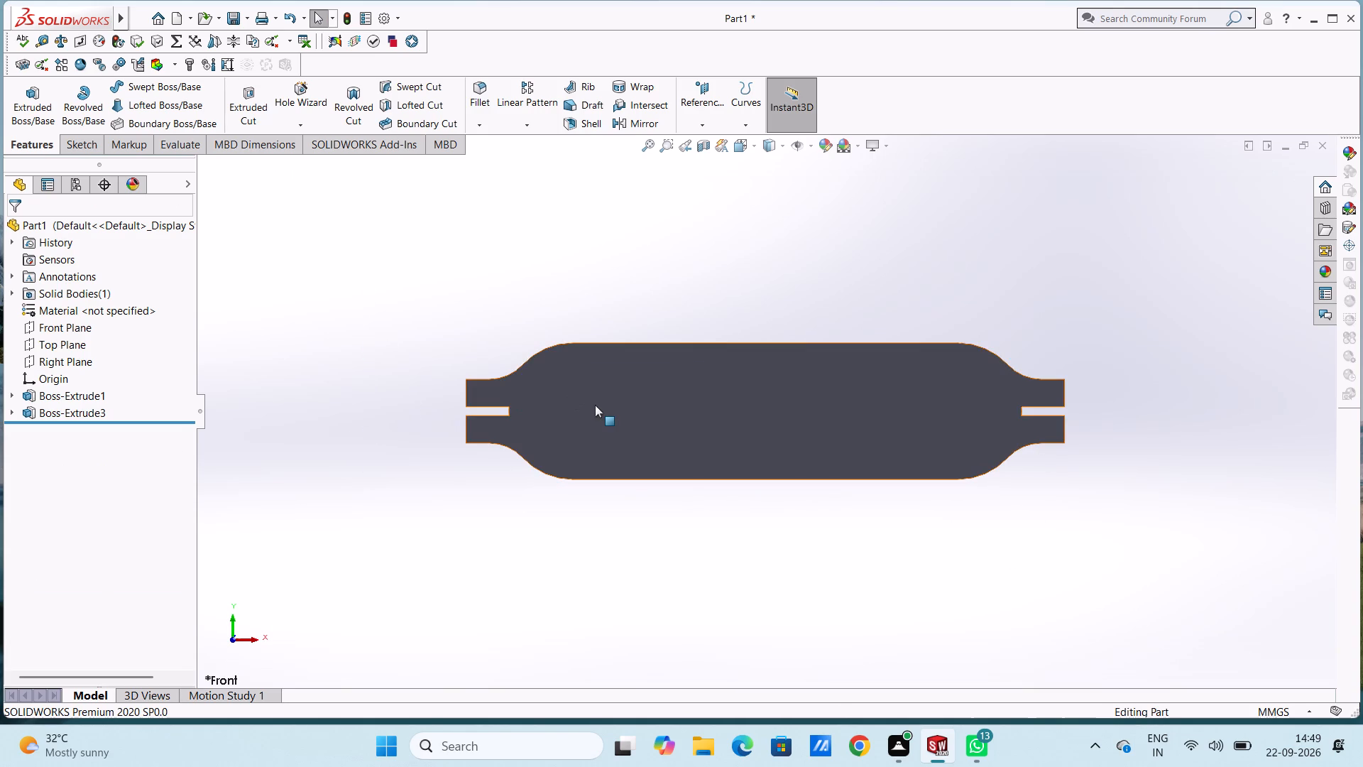
{"action": "left_click", "coordinate": [595, 405]}
{"action": "left_click", "coordinate": [657, 364]}
{"action": "left_click", "coordinate": [630, 310]}
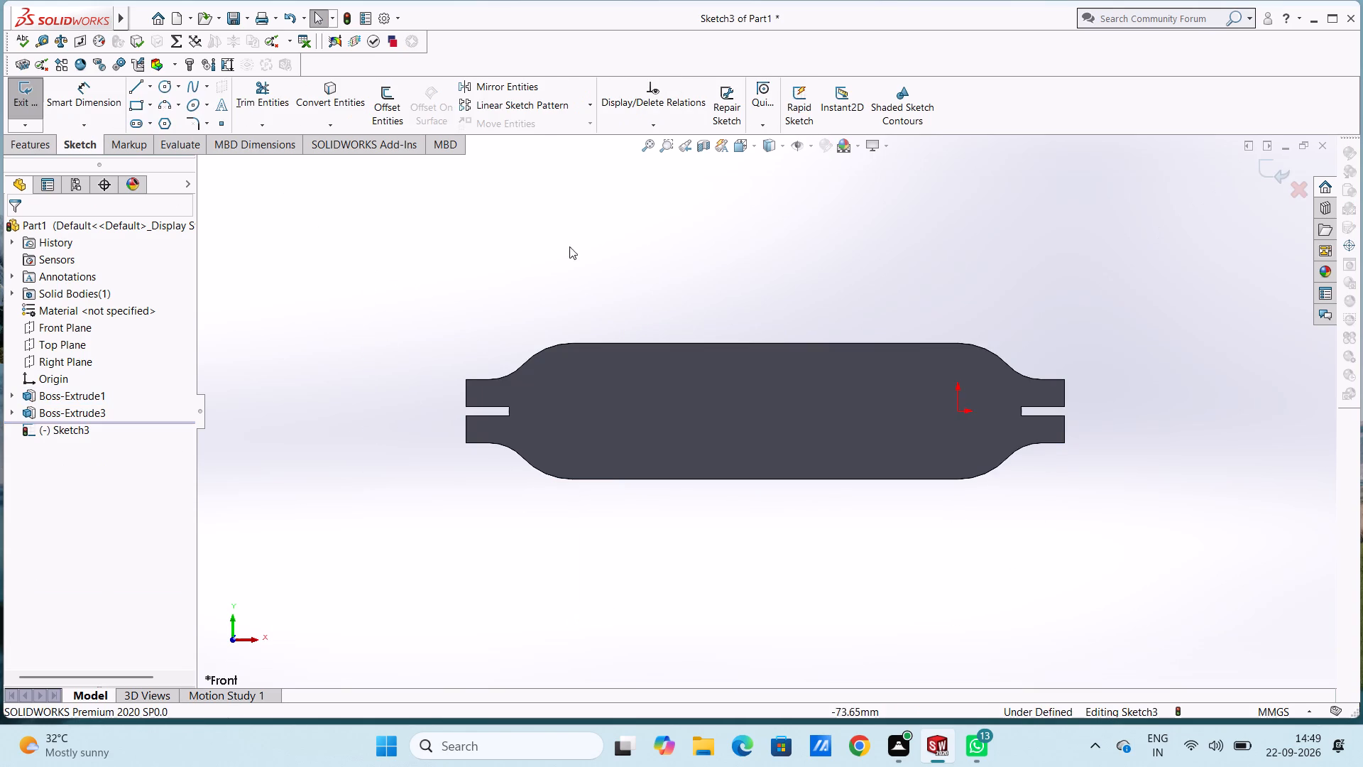
{"action": "left_click", "coordinate": [160, 84]}
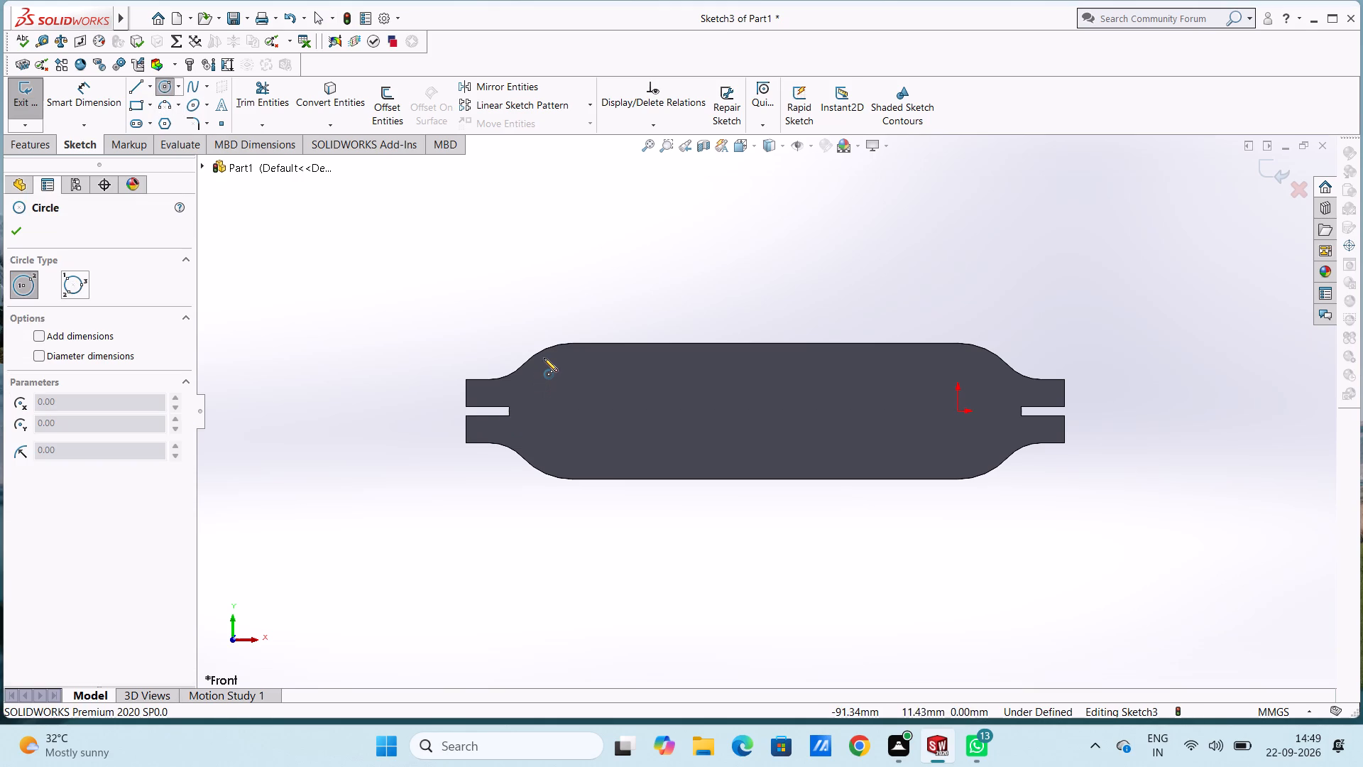
{"action": "left_click", "coordinate": [572, 411]}
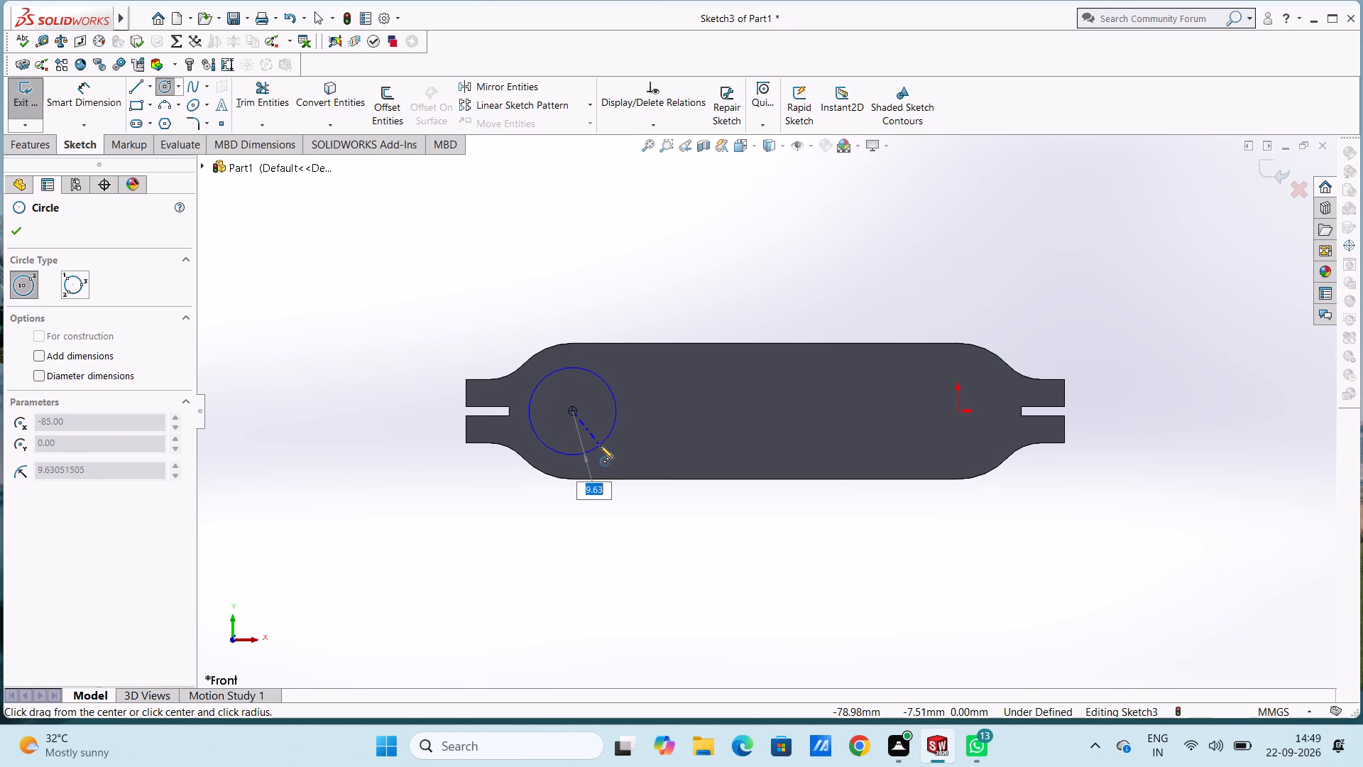
{"action": "type", "text": "14"}
{"action": "key", "text": "Return"}
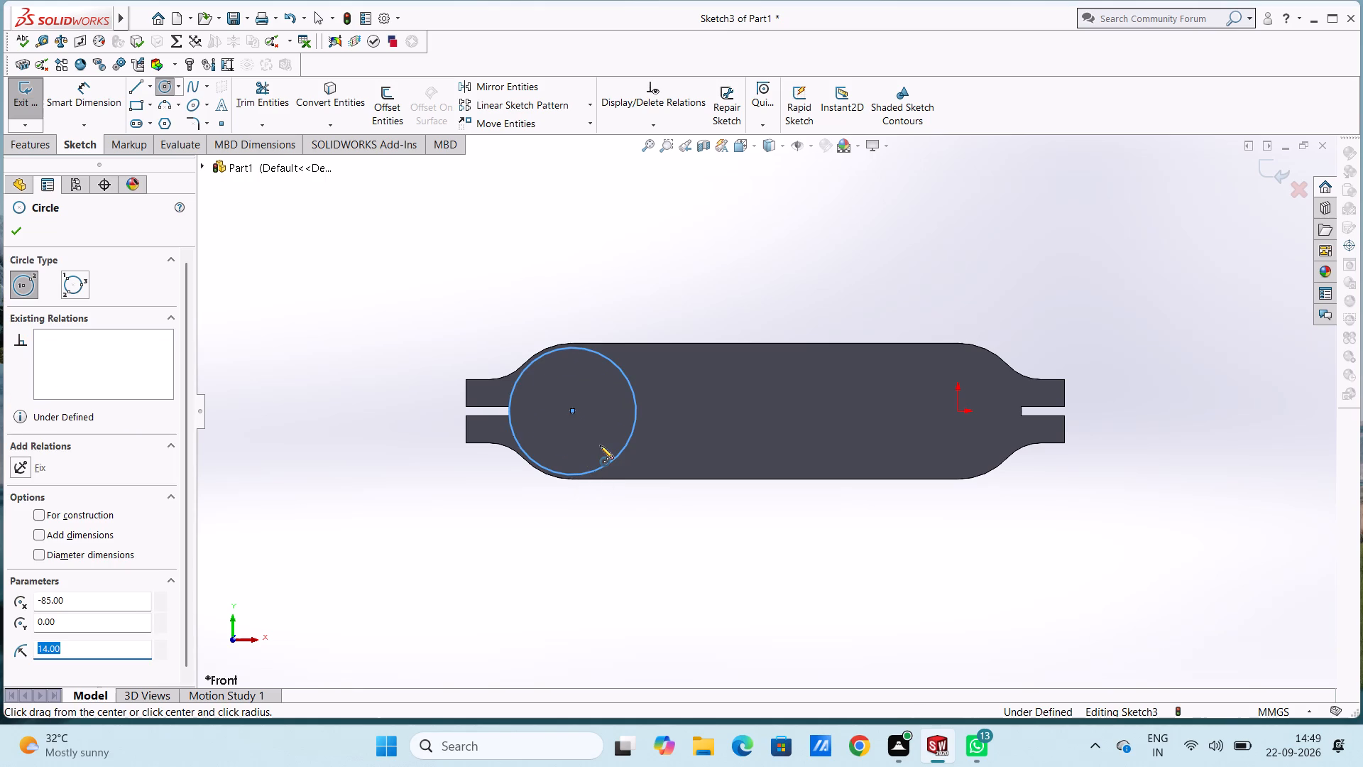
{"action": "left_click", "coordinate": [959, 410]}
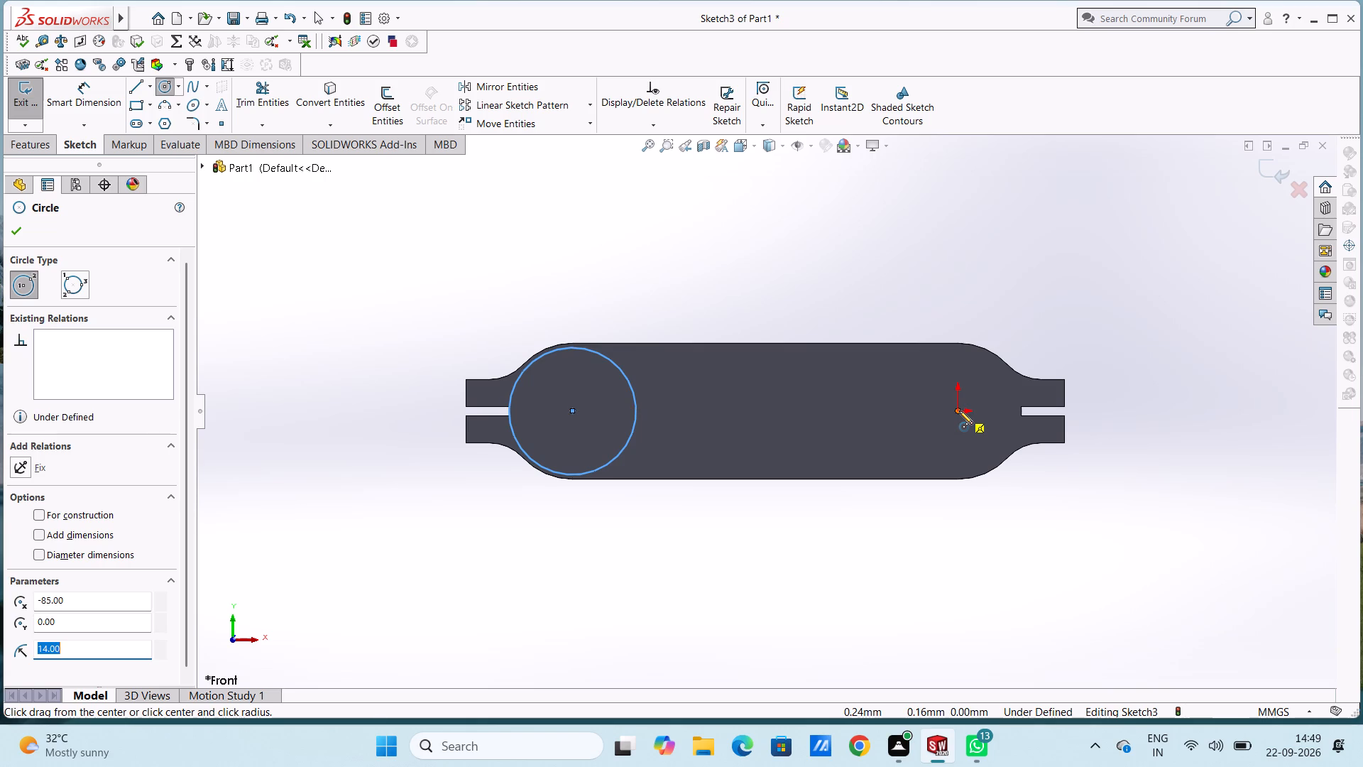
{"action": "type", "text": "14"}
{"action": "key", "text": "Return"}
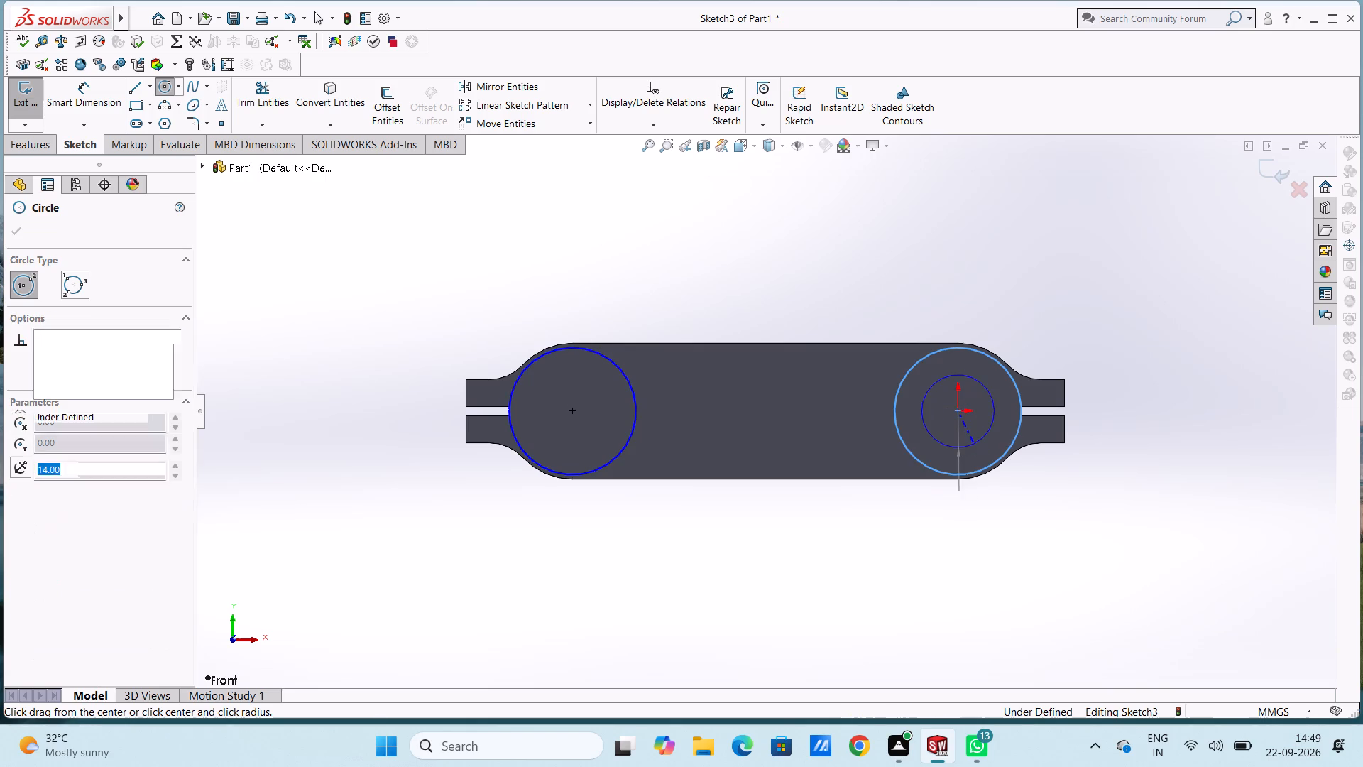
{"action": "key", "text": "Escape"}
{"action": "key", "text": "Escape"}
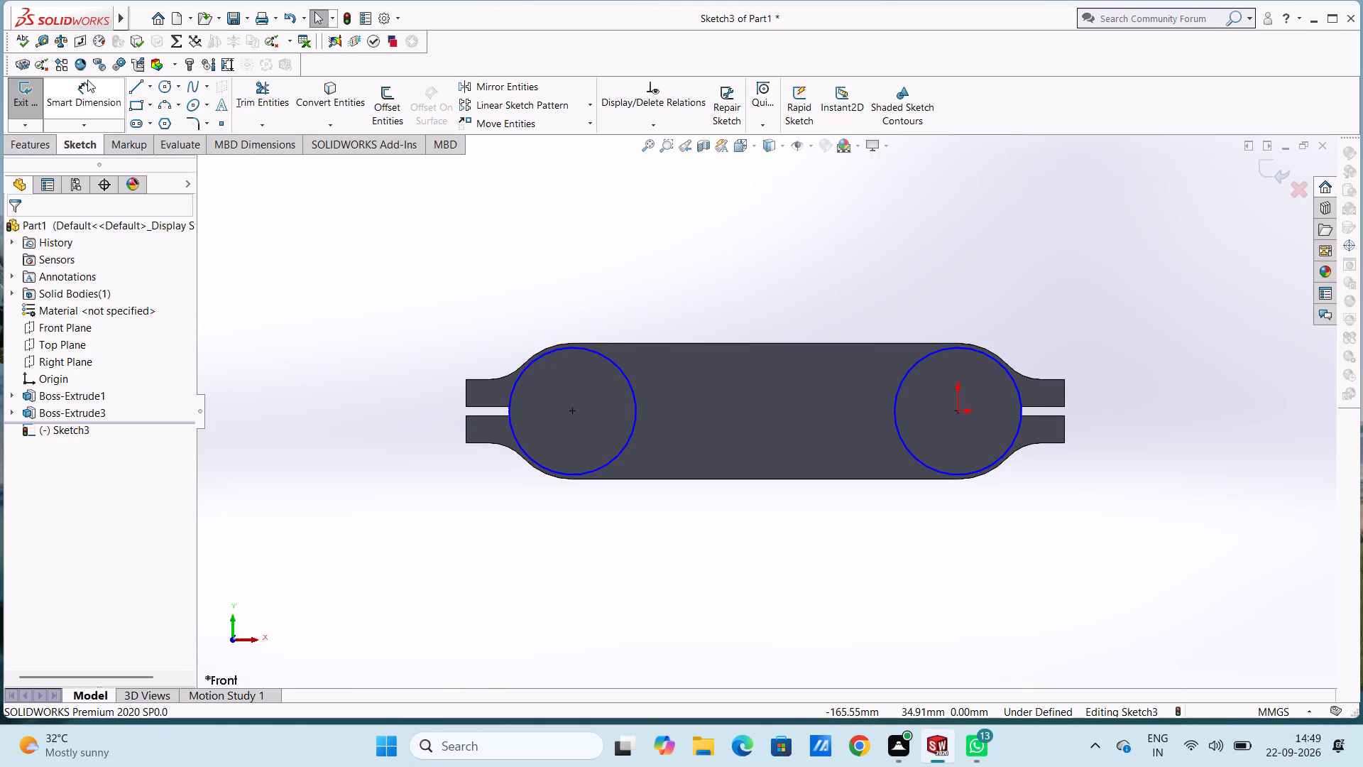
Dimension both circles on the front face to a 26 mm diameter.
{"action": "left_click", "coordinate": [84, 98]}
{"action": "left_click", "coordinate": [633, 383]}
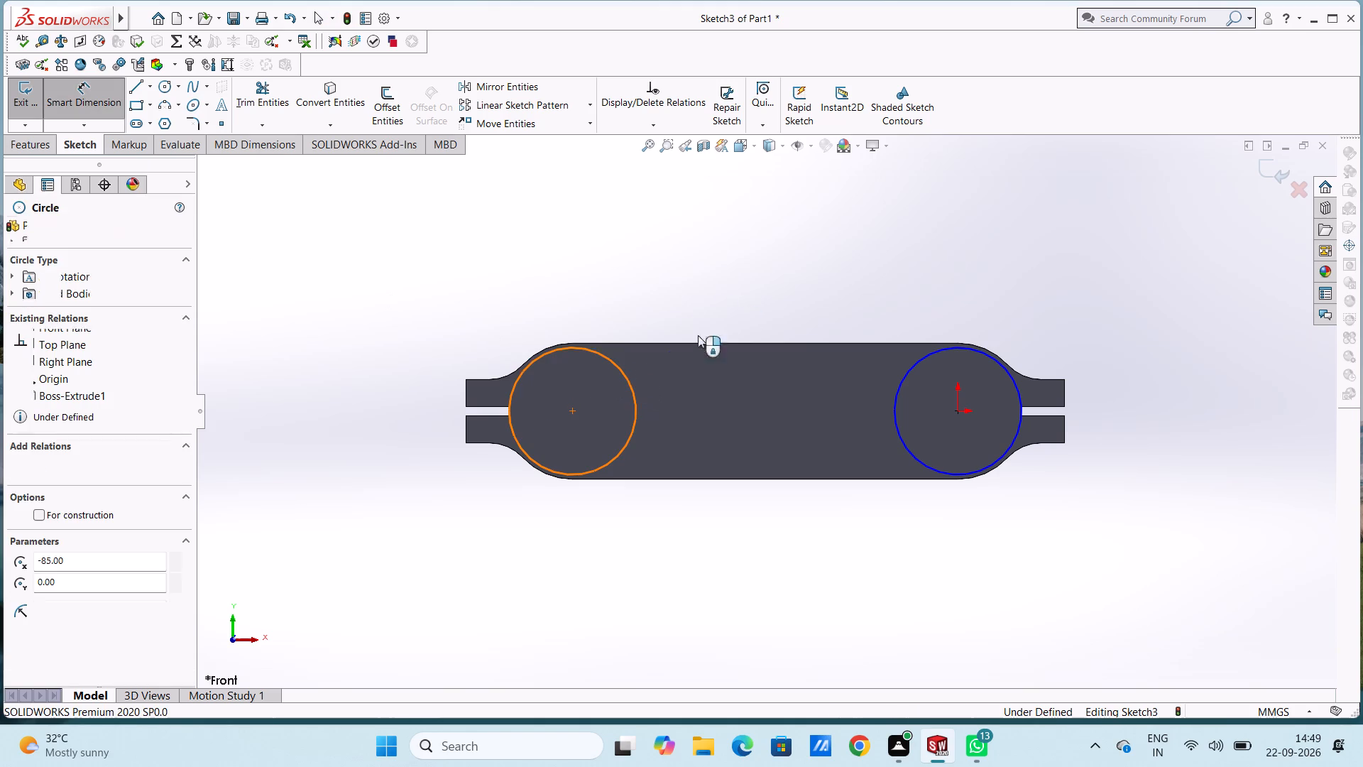
{"action": "left_click", "coordinate": [850, 245]}
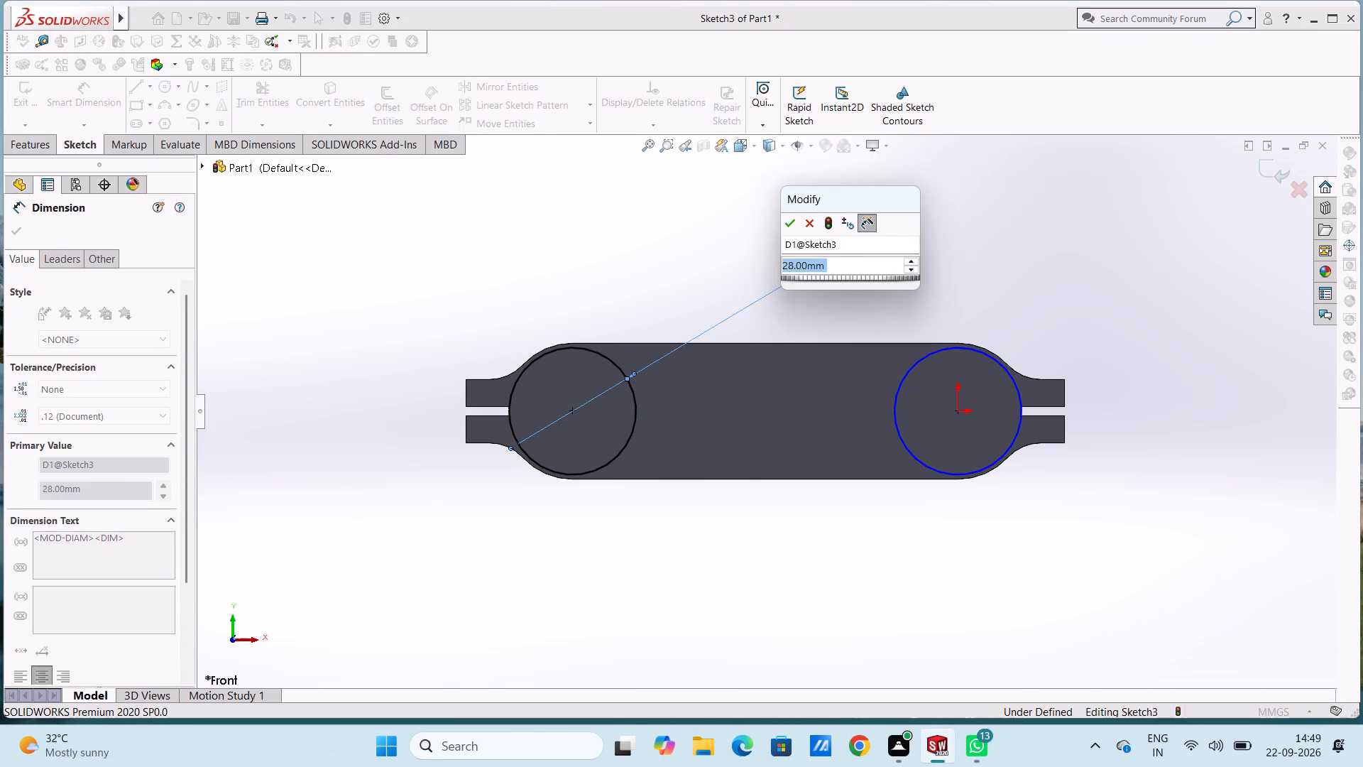
{"action": "type", "text": "26"}
{"action": "key", "text": "Return"}
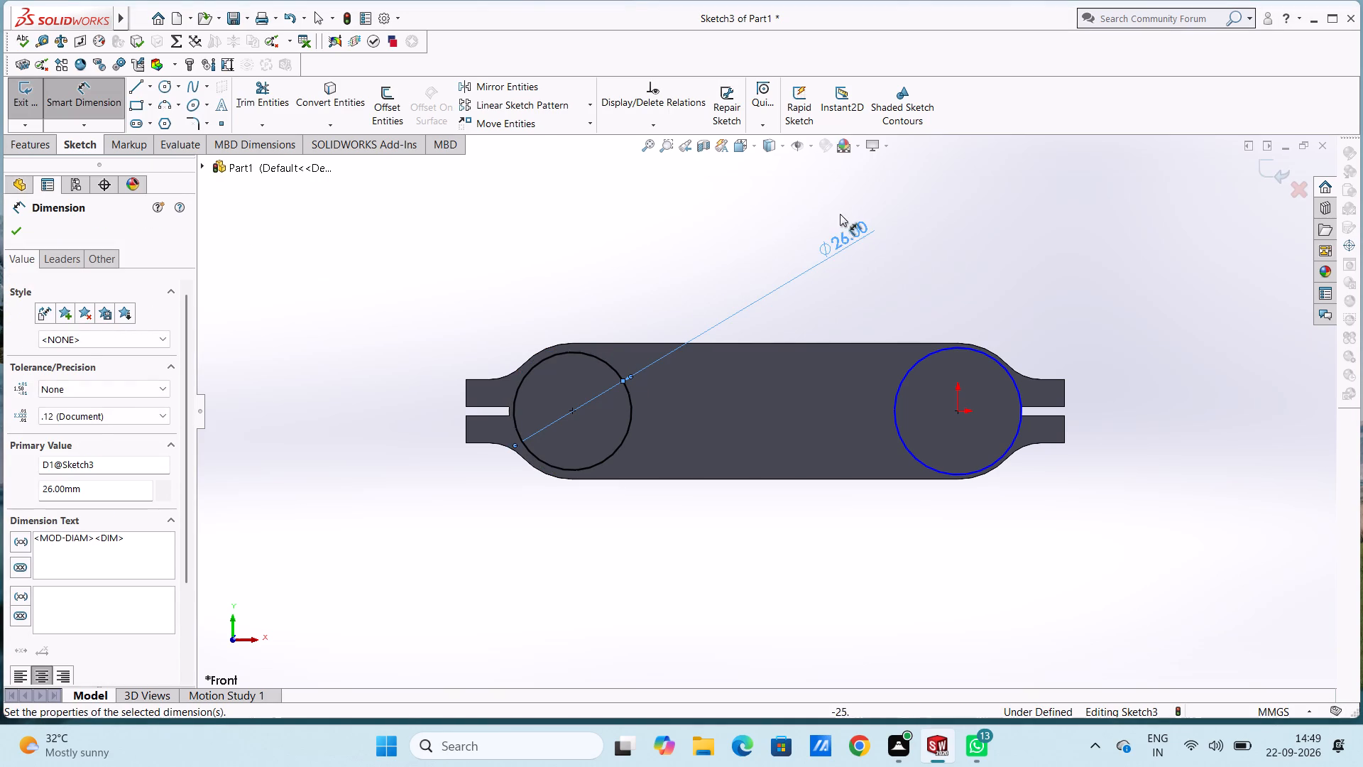
{"action": "left_click", "coordinate": [707, 238]}
{"action": "left_click", "coordinate": [944, 349]}
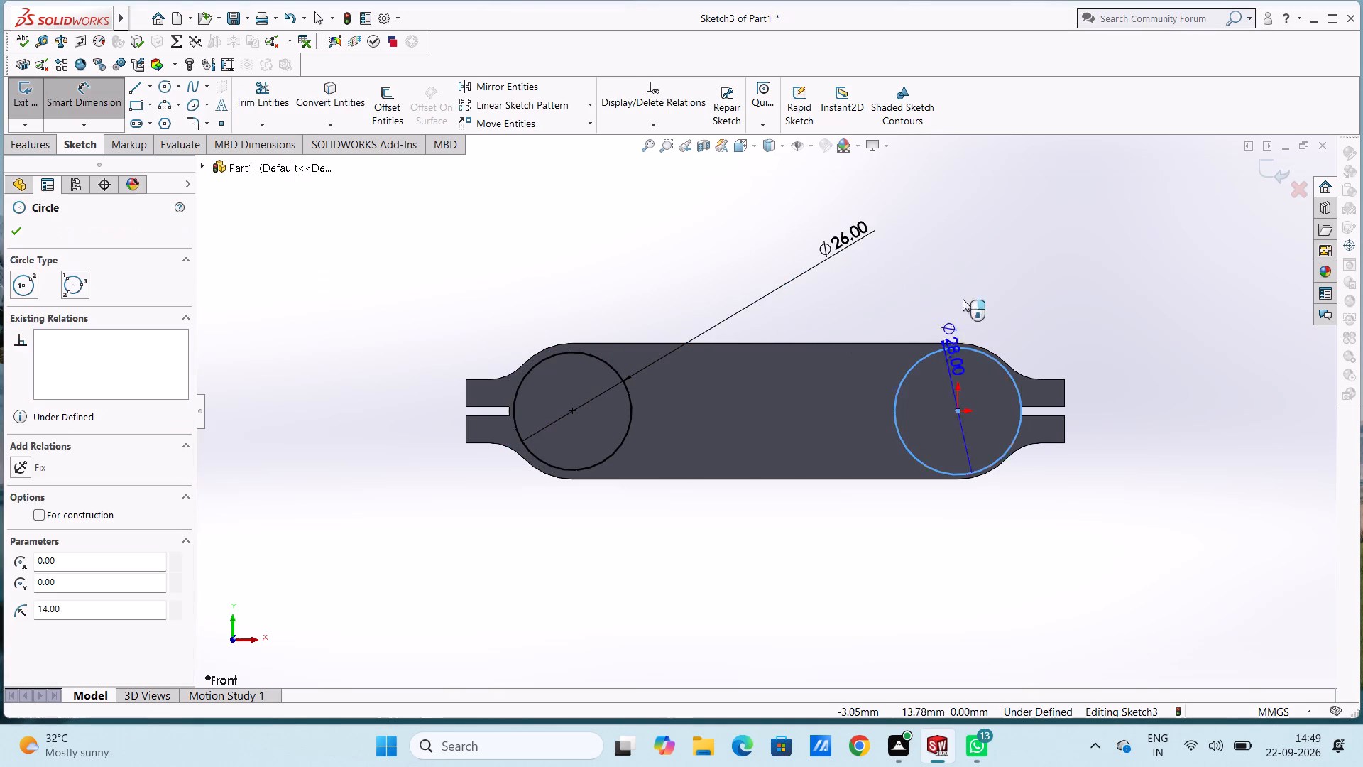
{"action": "left_click", "coordinate": [1080, 206]}
{"action": "type", "text": "26"}
{"action": "key", "text": "Return"}
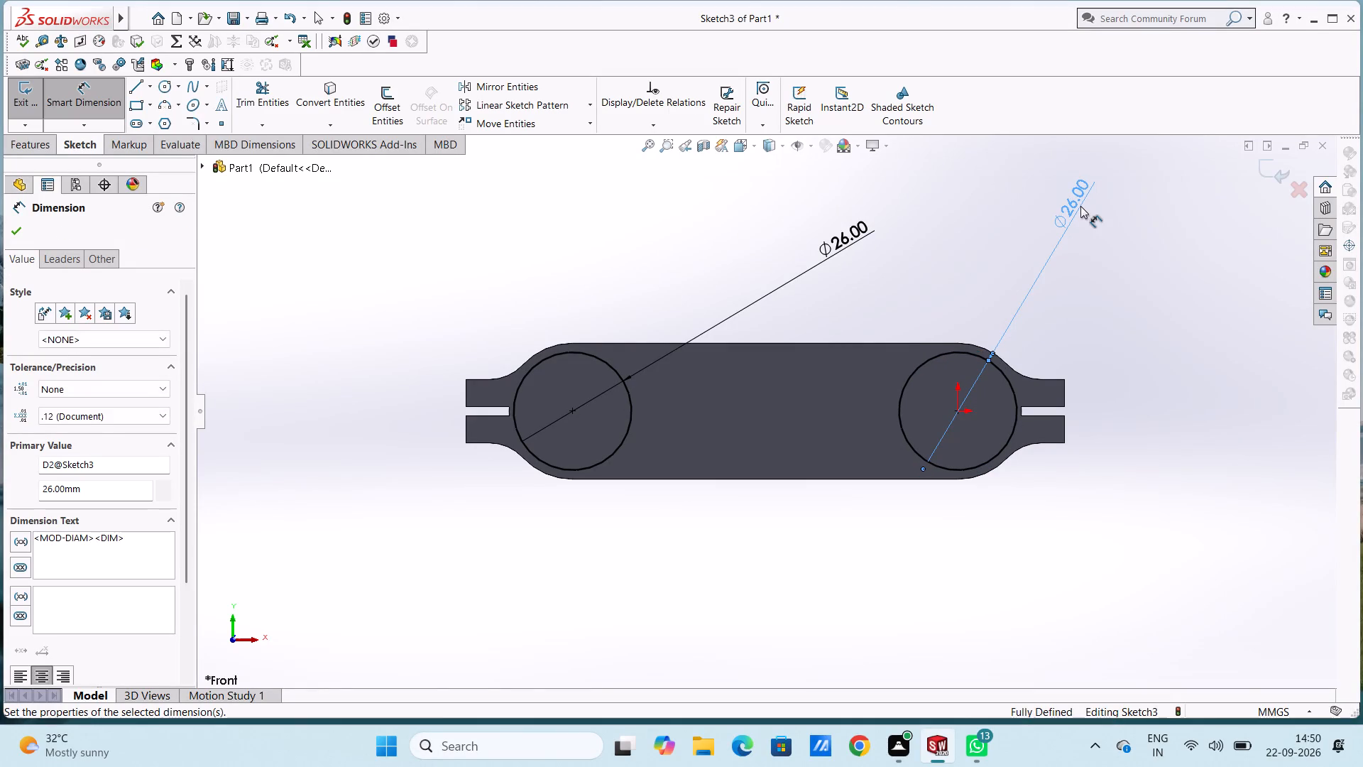
{"action": "key", "text": "Escape"}
{"action": "key", "text": "Escape"}
{"action": "key", "text": "Escape"}
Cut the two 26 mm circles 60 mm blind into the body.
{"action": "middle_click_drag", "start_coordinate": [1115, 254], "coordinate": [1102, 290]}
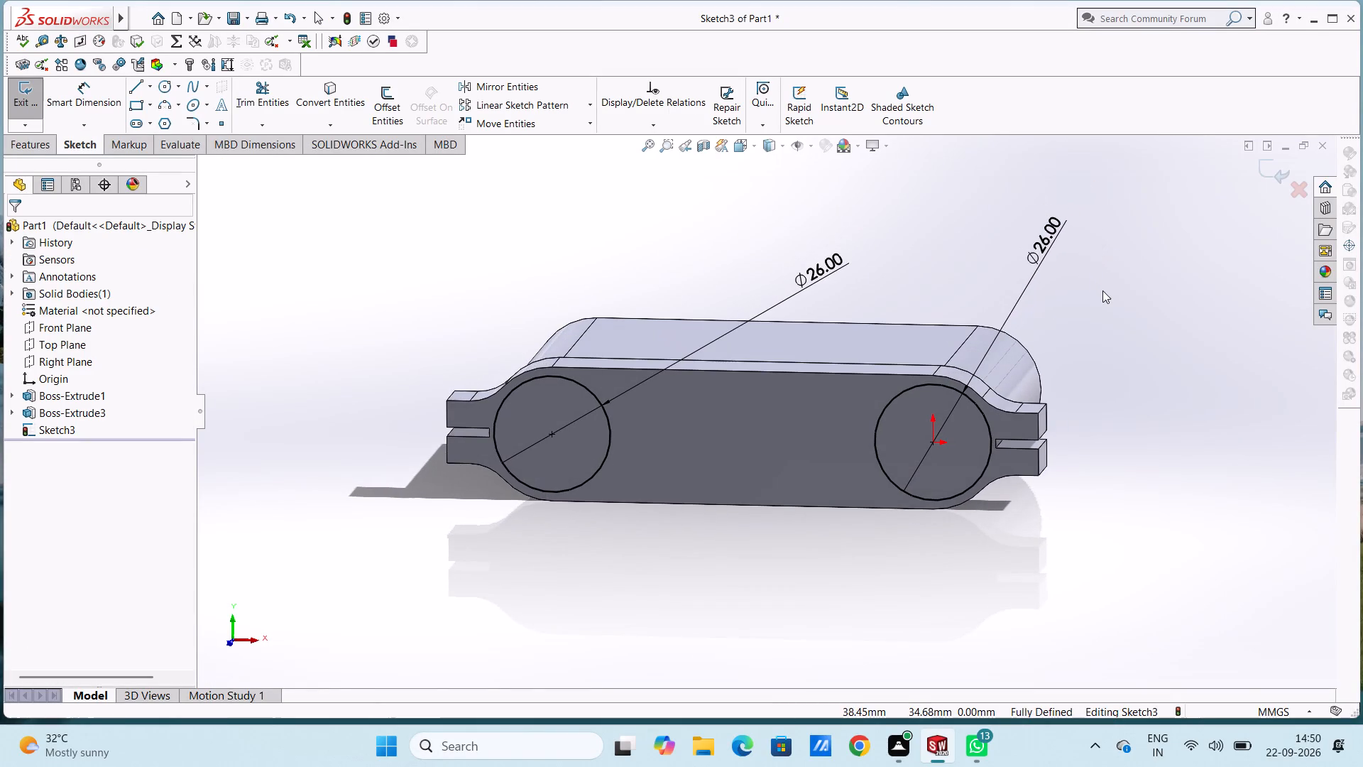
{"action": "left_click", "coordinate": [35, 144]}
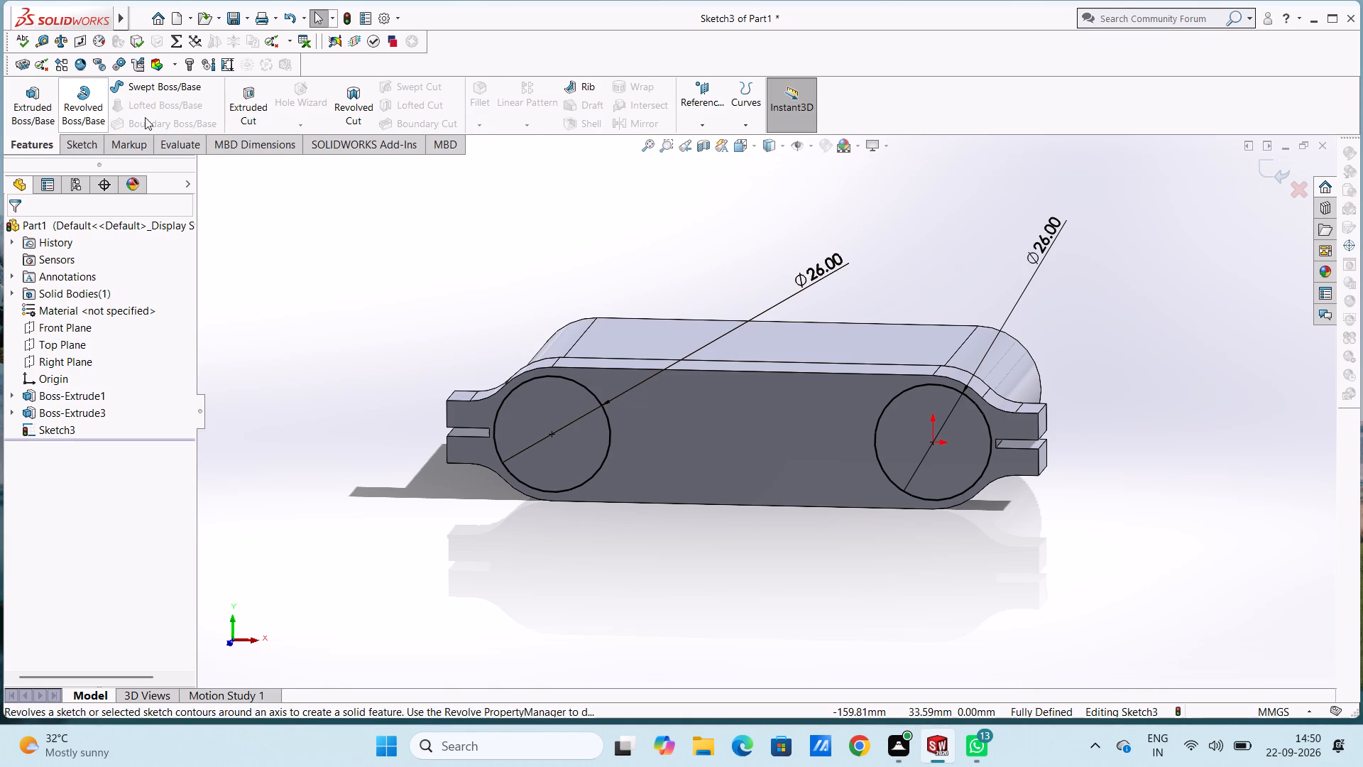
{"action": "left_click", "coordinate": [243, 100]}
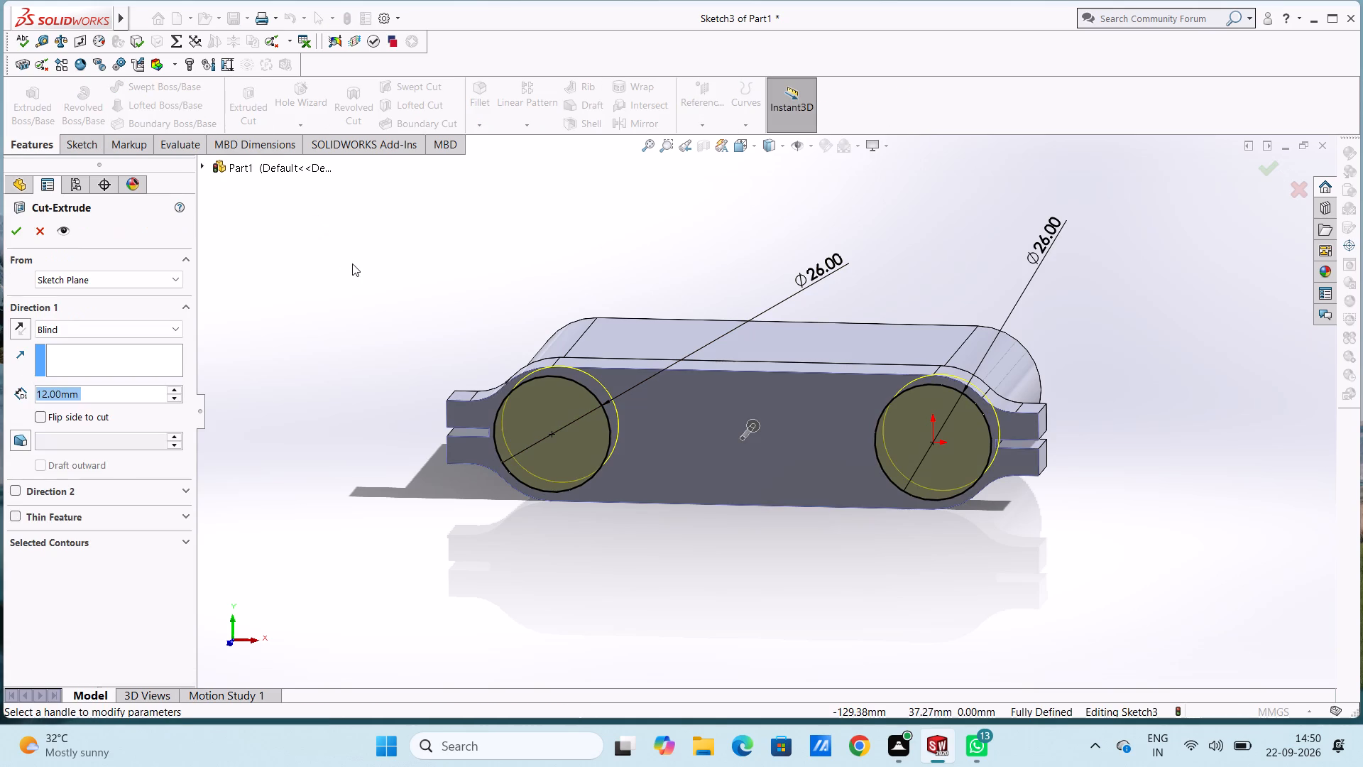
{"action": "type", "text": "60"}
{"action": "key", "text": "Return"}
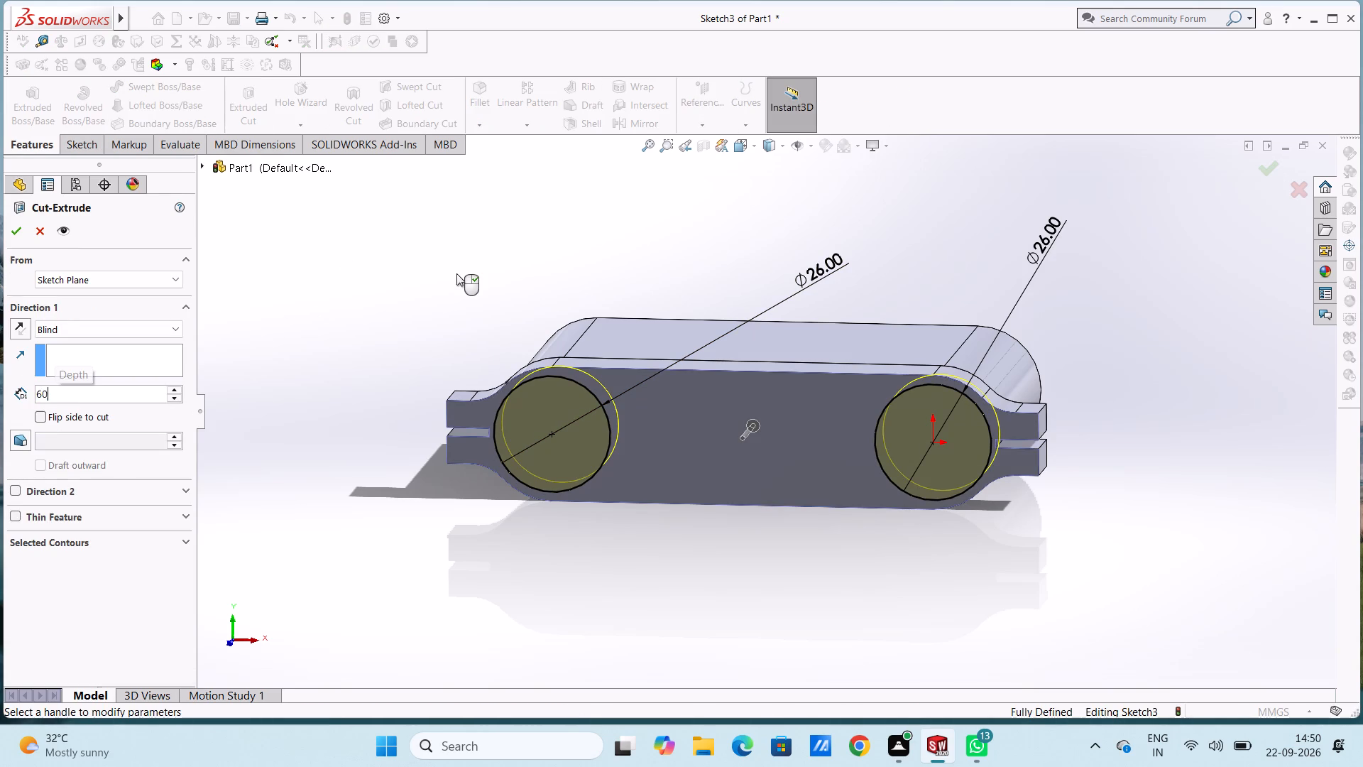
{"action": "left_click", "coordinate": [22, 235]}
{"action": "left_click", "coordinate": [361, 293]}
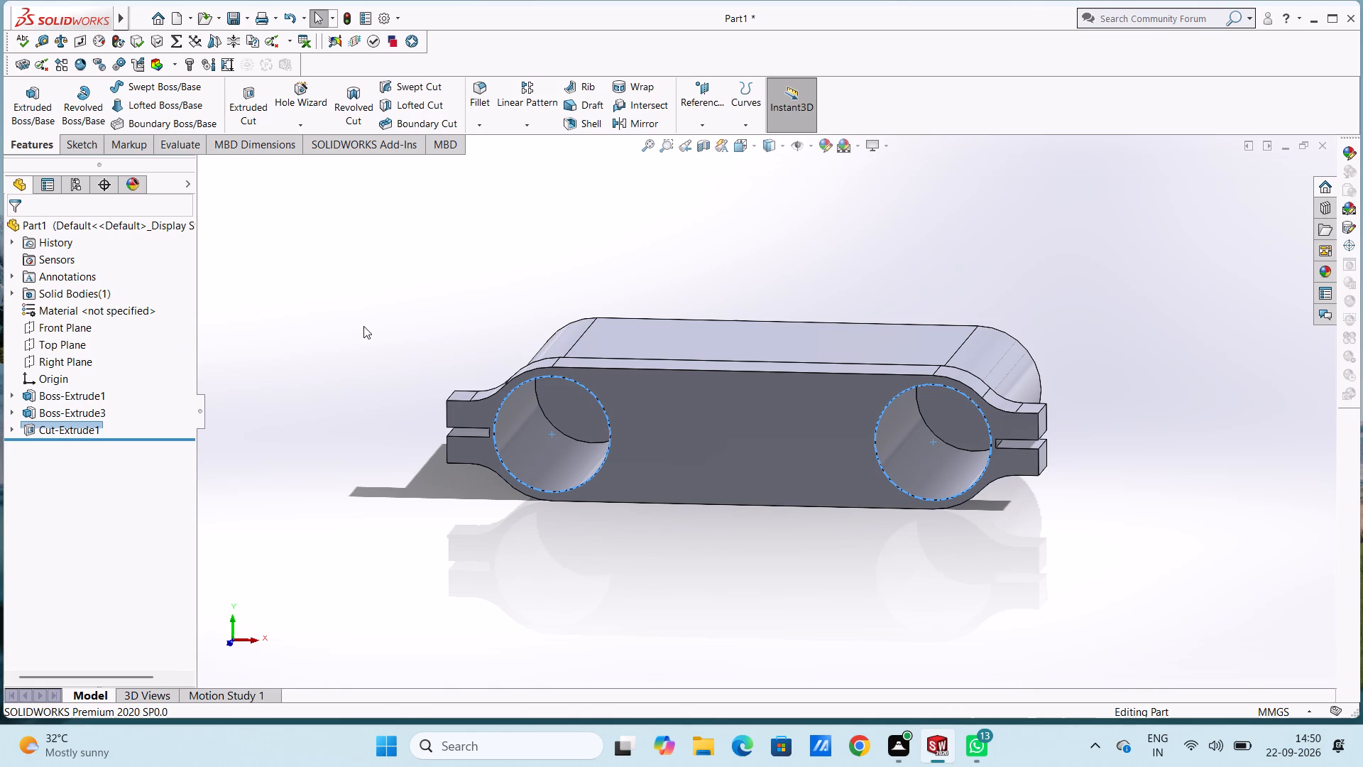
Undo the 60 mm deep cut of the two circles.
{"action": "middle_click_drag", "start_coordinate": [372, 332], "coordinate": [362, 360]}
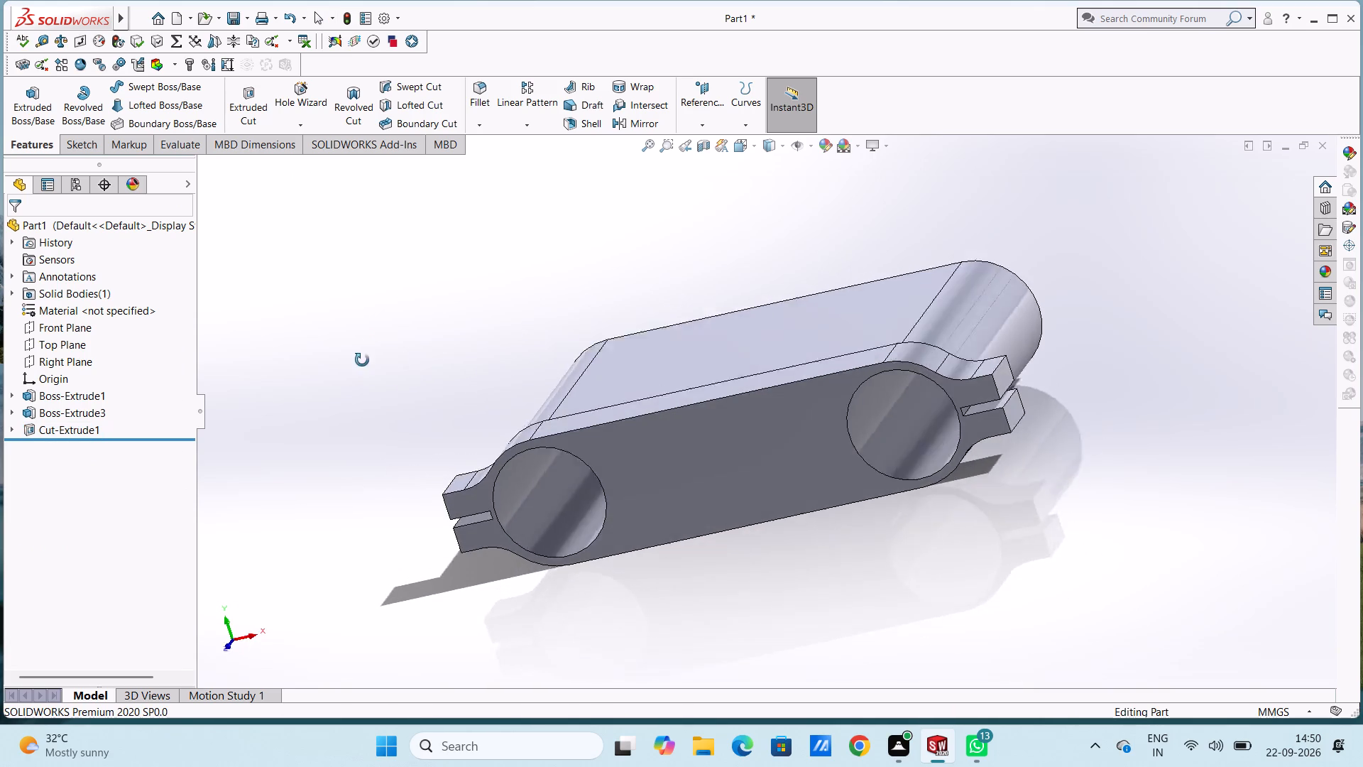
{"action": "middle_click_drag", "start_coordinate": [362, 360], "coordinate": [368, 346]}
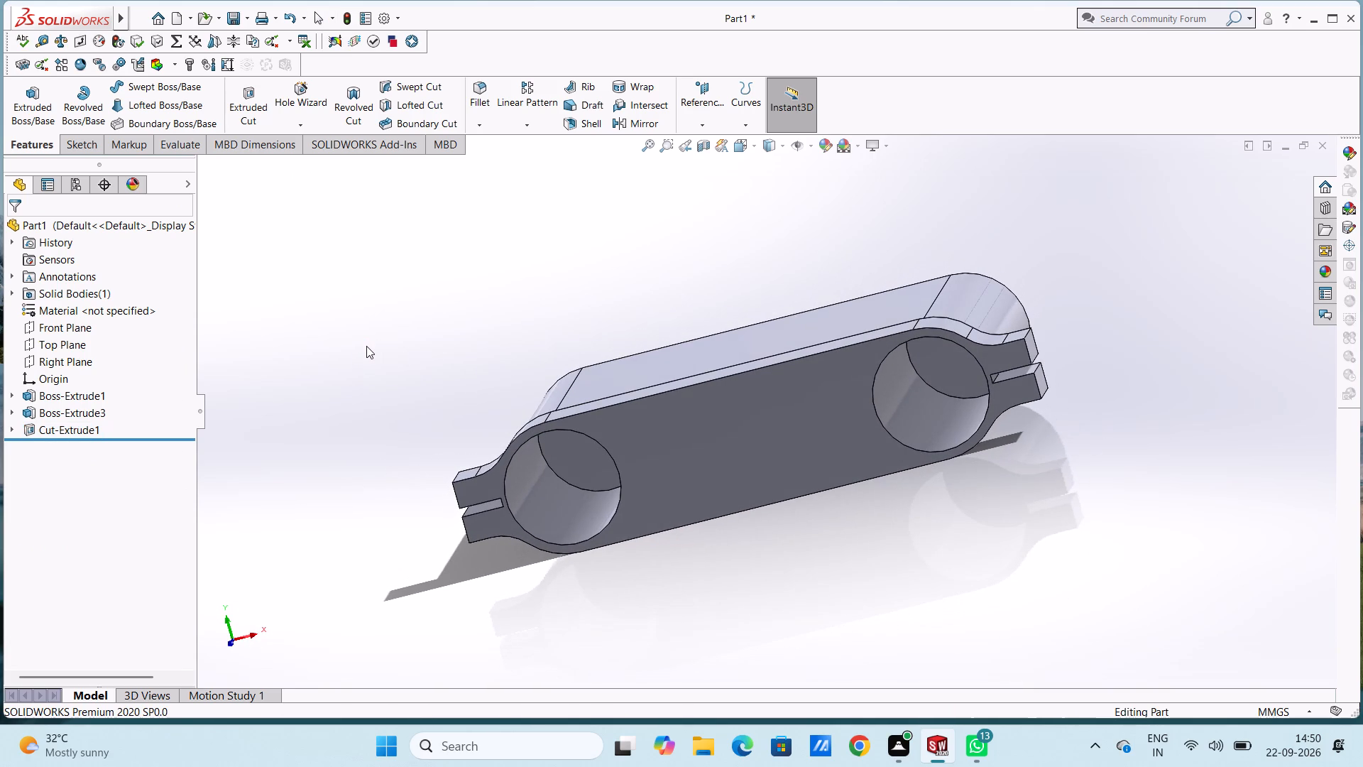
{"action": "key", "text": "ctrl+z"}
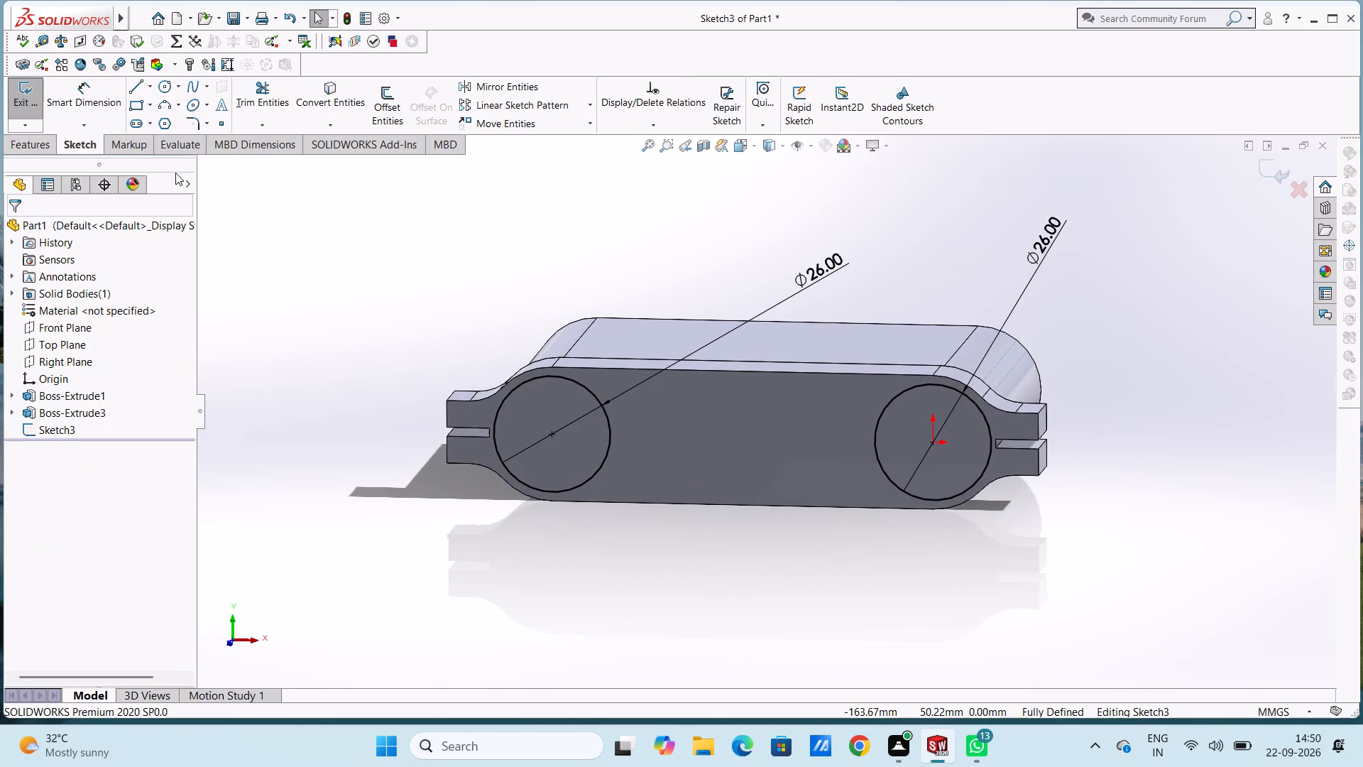
Cut the two 26 mm circles 90 mm blind into the body.
{"action": "left_click", "coordinate": [33, 139]}
{"action": "left_click", "coordinate": [35, 111]}
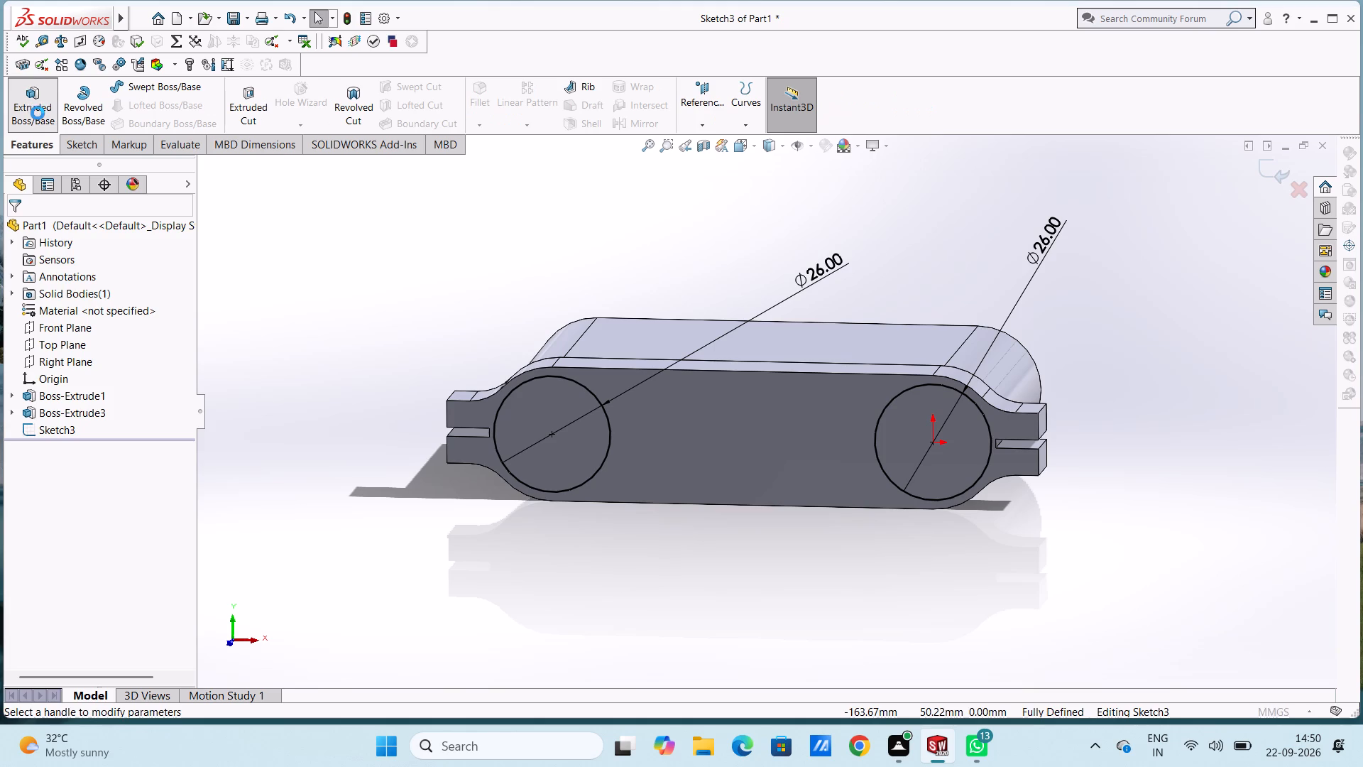
{"action": "left_click", "coordinate": [36, 232]}
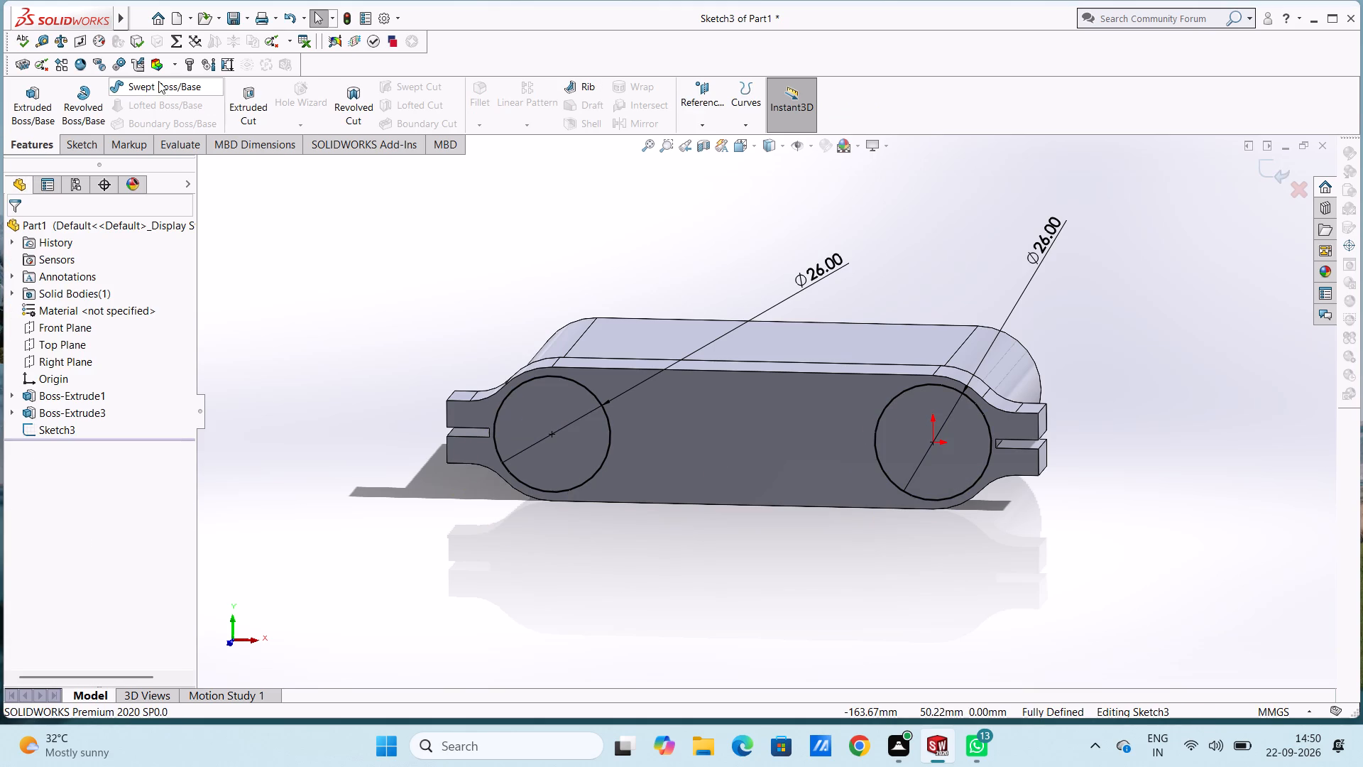
{"action": "left_click", "coordinate": [246, 98]}
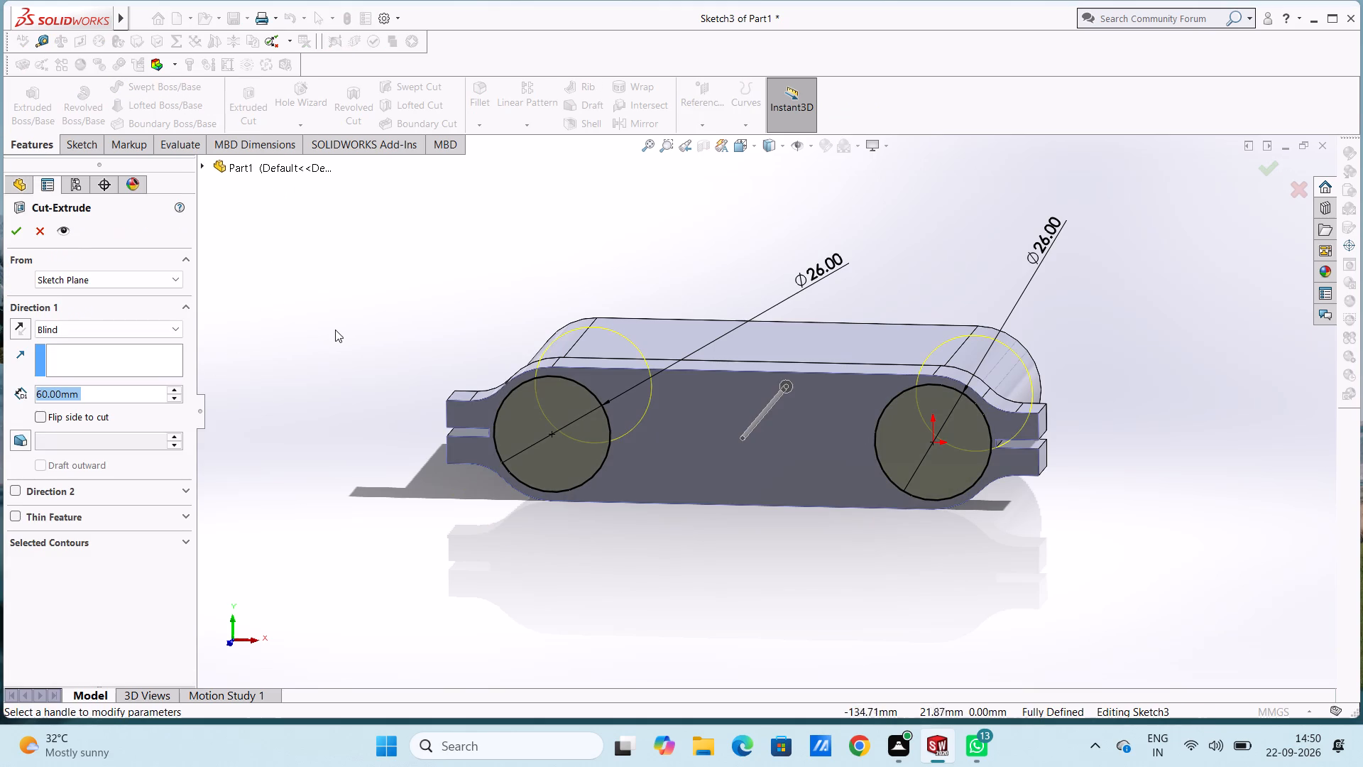
{"action": "type", "text": "90"}
{"action": "key", "text": "Return"}
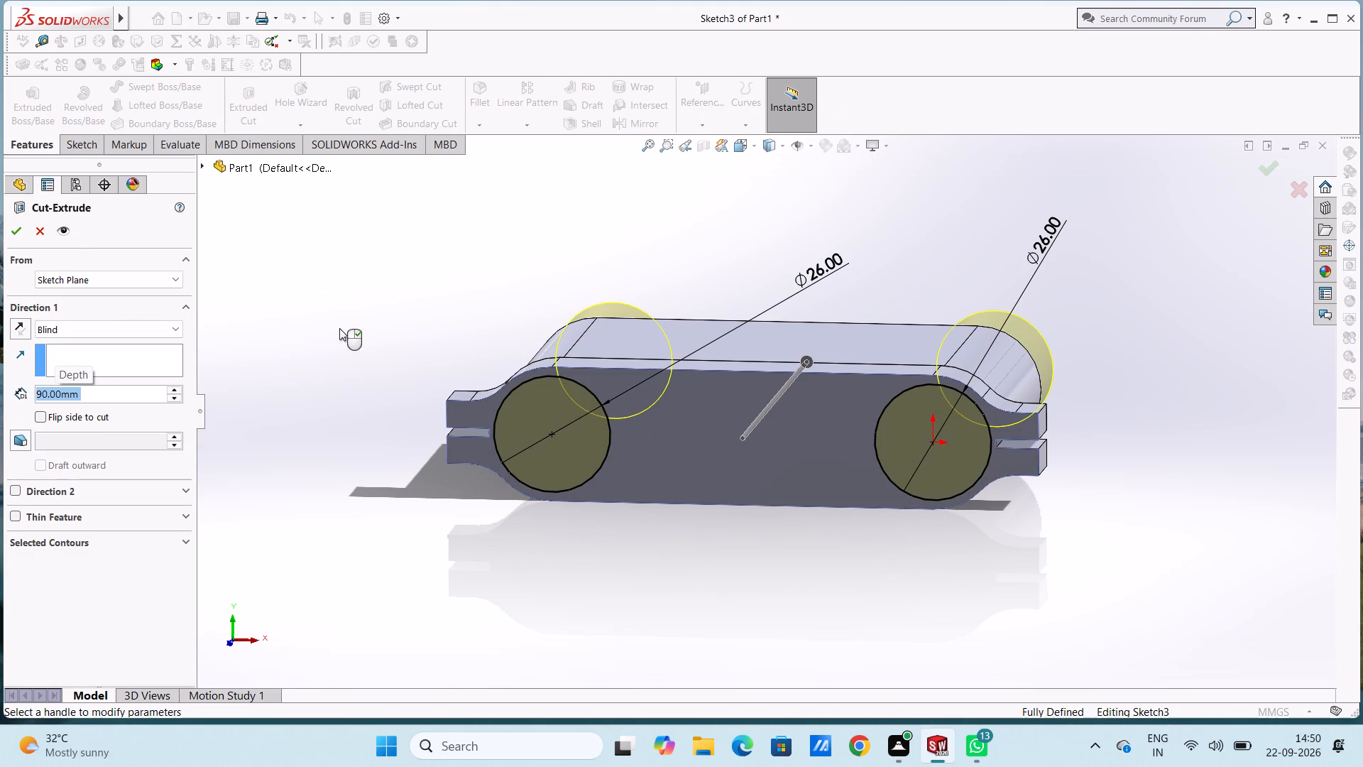
{"action": "left_click", "coordinate": [21, 239]}
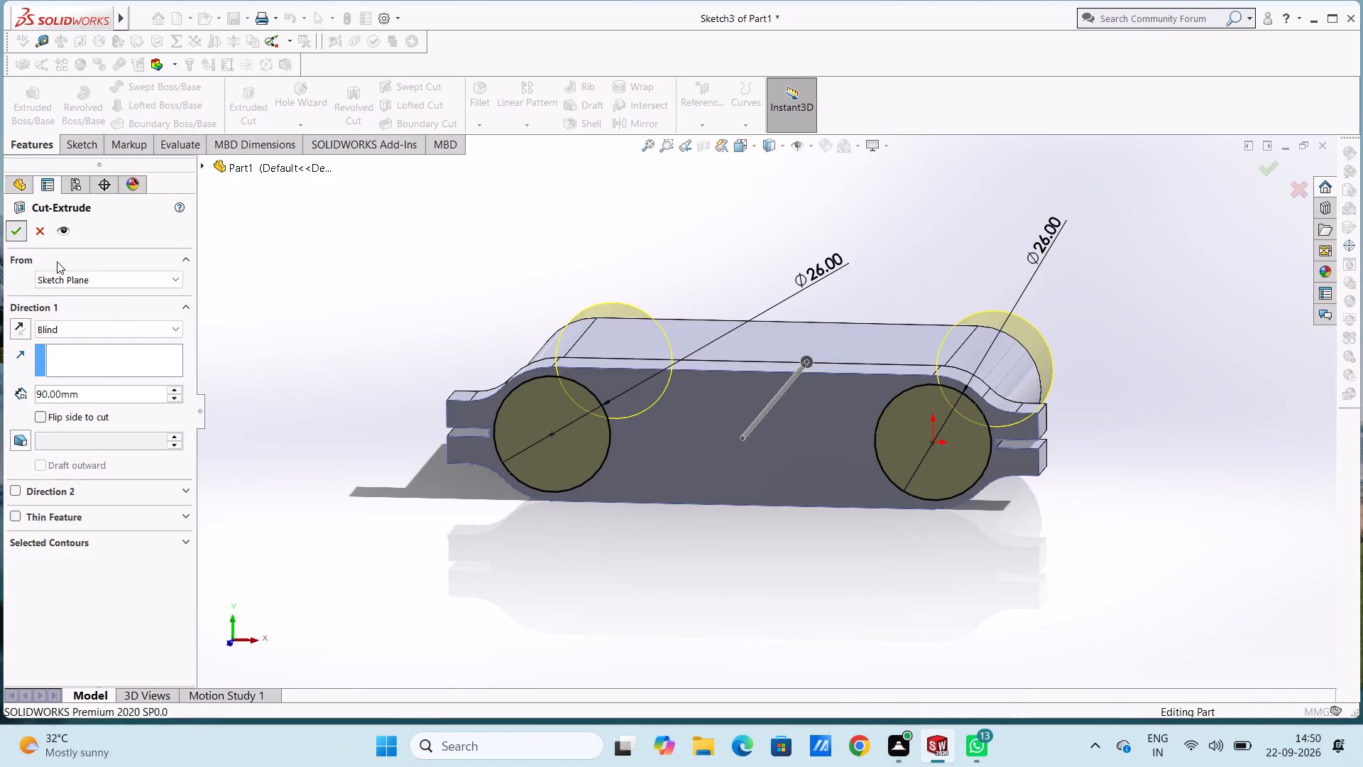
{"action": "left_click", "coordinate": [317, 298]}
Examine the two cut holes and the body from the front, side and back.
{"action": "middle_click_drag", "start_coordinate": [343, 307], "coordinate": [353, 321]}
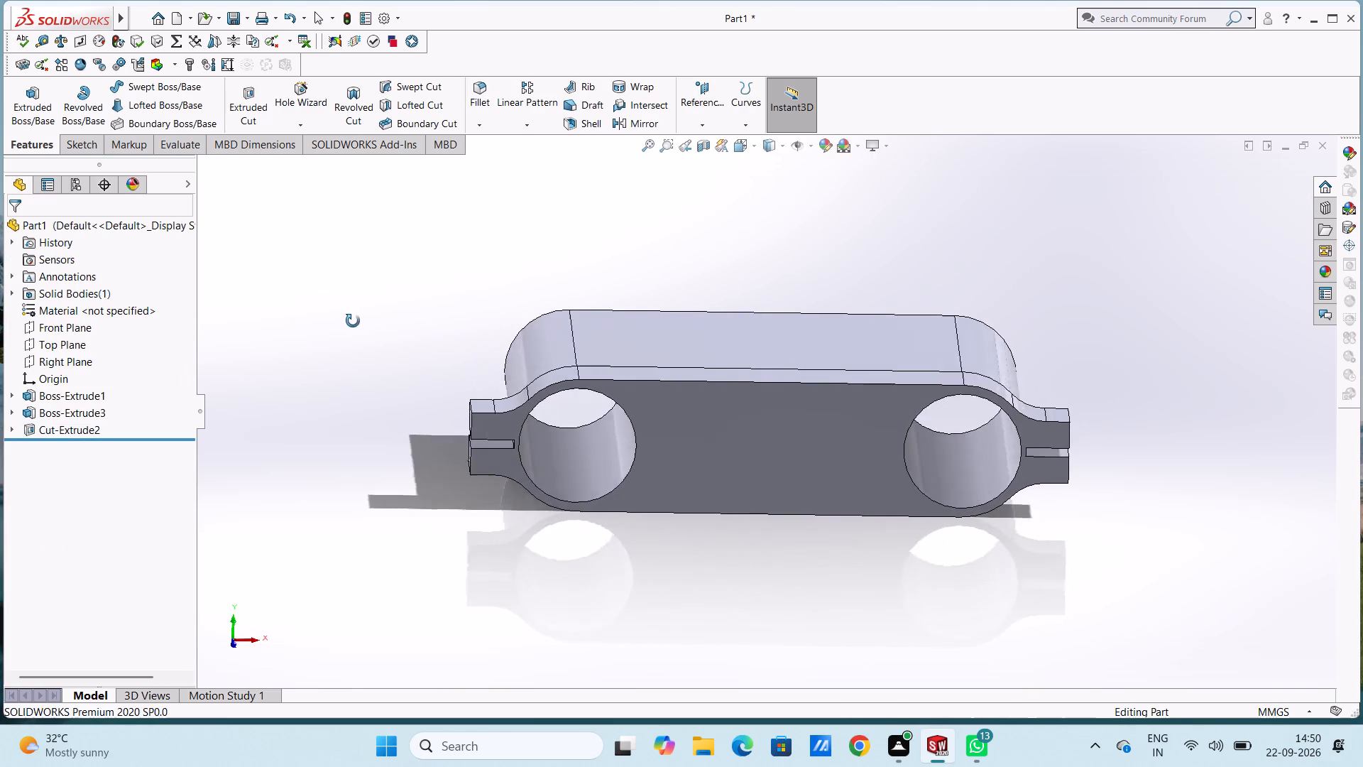
{"action": "middle_click_drag", "start_coordinate": [353, 321], "coordinate": [349, 447]}
{"action": "middle_click_drag", "start_coordinate": [412, 334], "coordinate": [420, 427]}
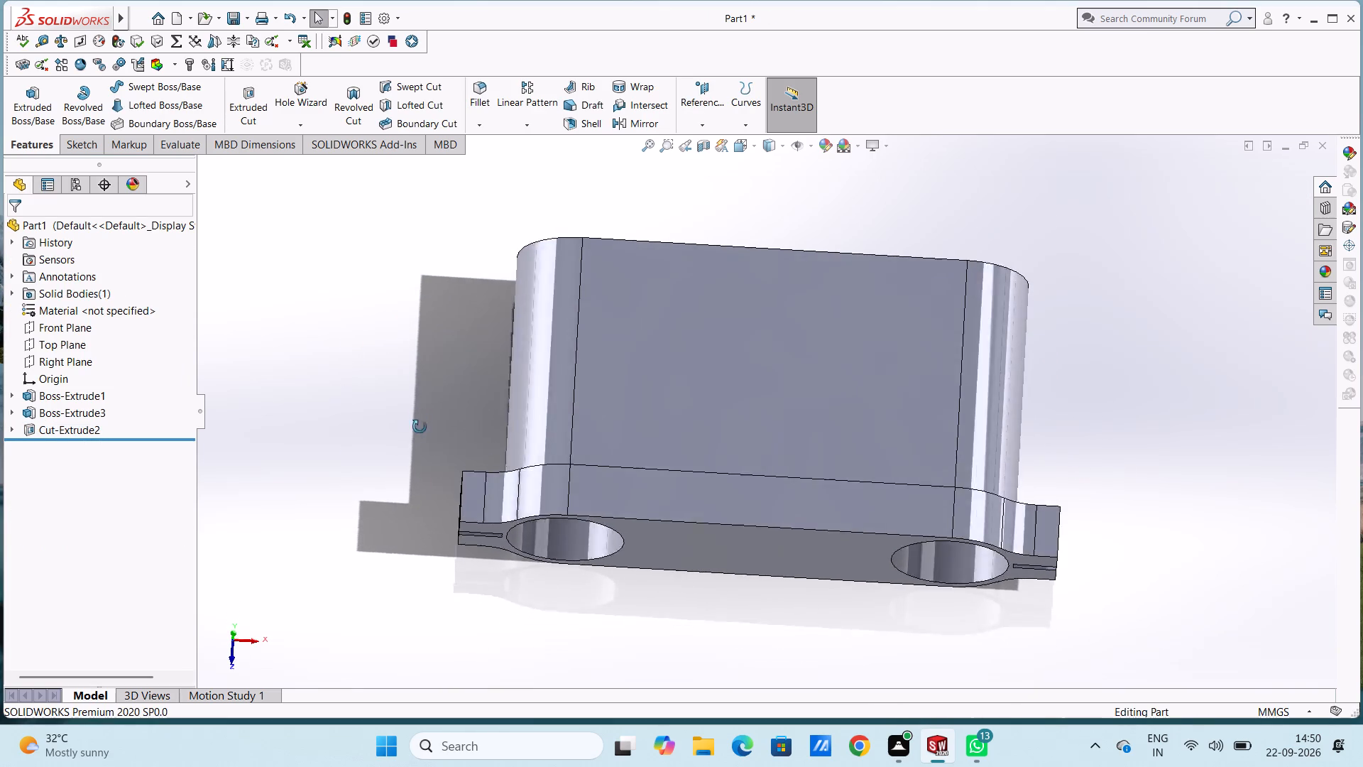
{"action": "middle_click_drag", "start_coordinate": [420, 427], "coordinate": [411, 527]}
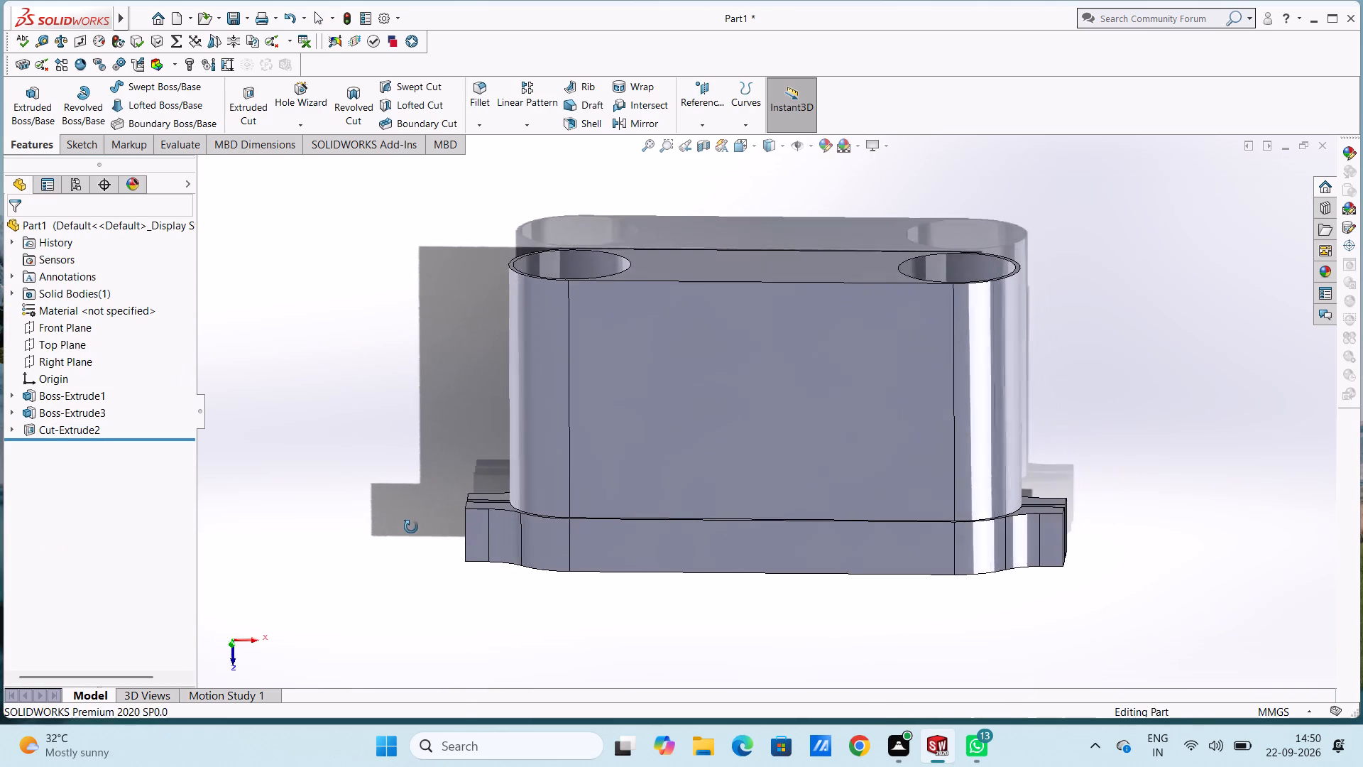
{"action": "middle_click_drag", "start_coordinate": [411, 527], "coordinate": [397, 589]}
{"action": "middle_click_drag", "start_coordinate": [368, 420], "coordinate": [398, 450]}
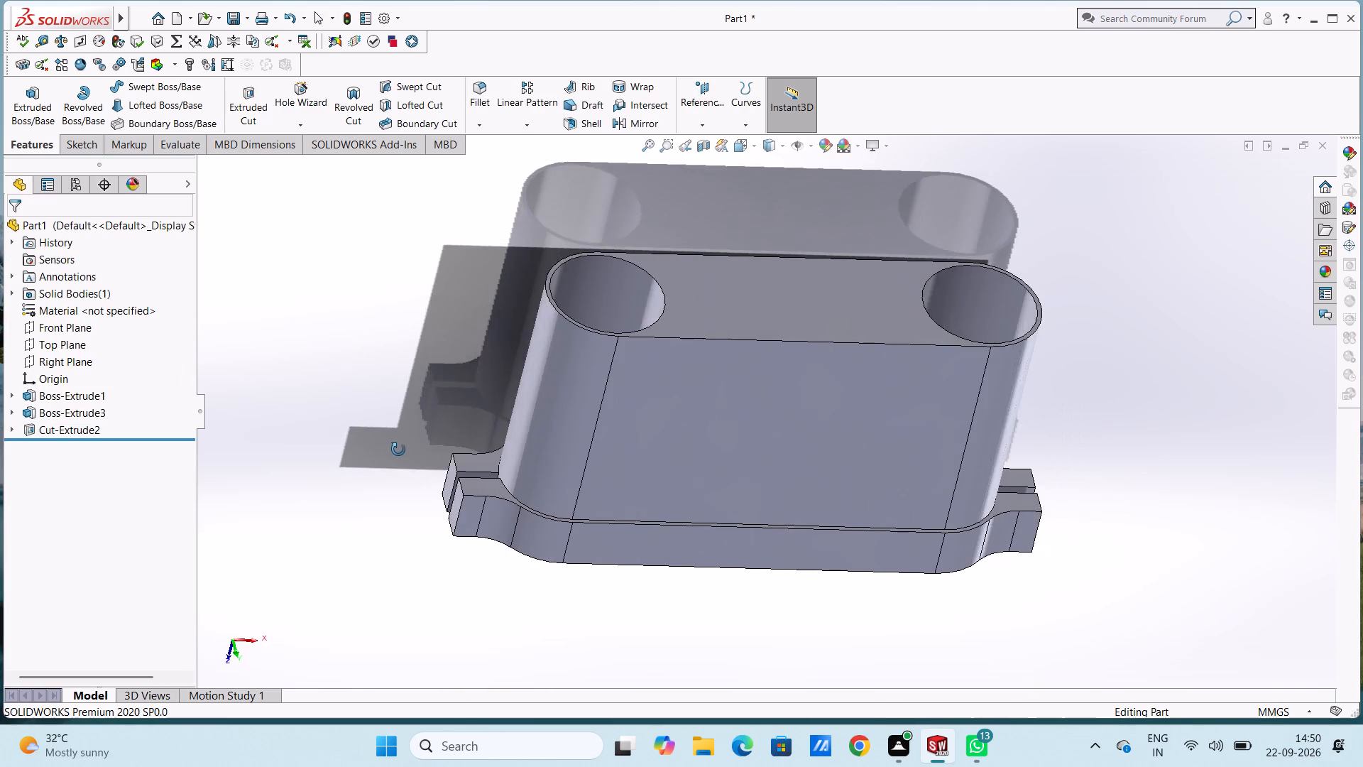
{"action": "middle_click_drag", "start_coordinate": [398, 450], "coordinate": [390, 379]}
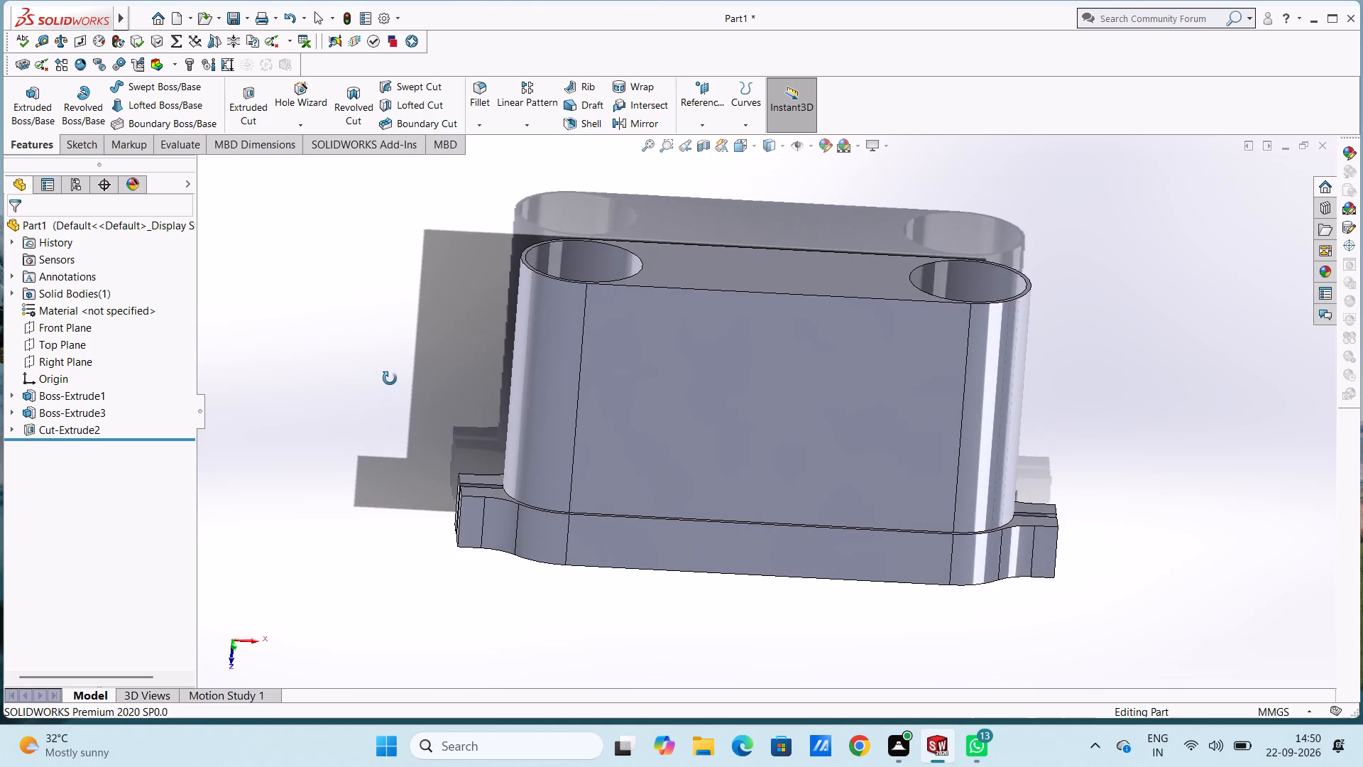
{"action": "middle_click_drag", "start_coordinate": [390, 379], "coordinate": [388, 380]}
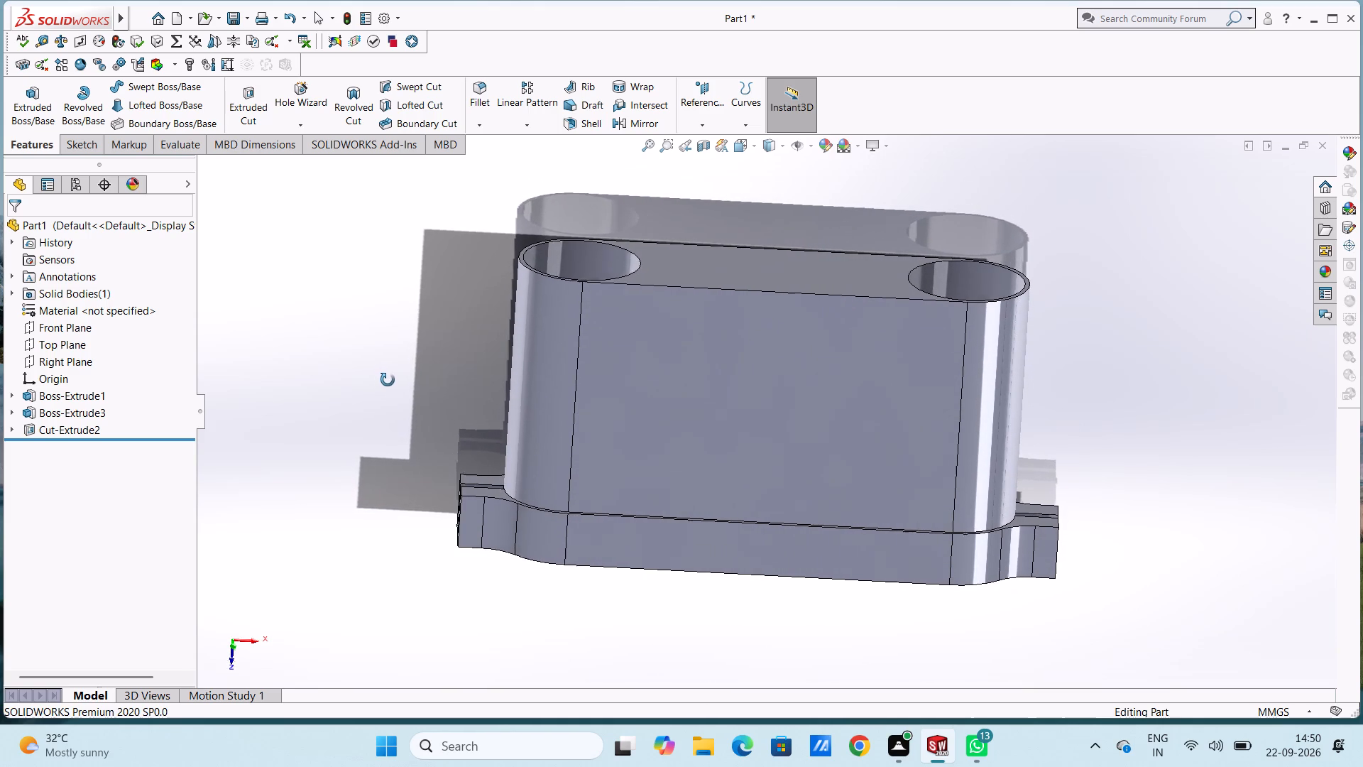
{"action": "middle_click_drag", "start_coordinate": [388, 380], "coordinate": [393, 435]}
{"action": "middle_click_drag", "start_coordinate": [385, 366], "coordinate": [378, 309]}
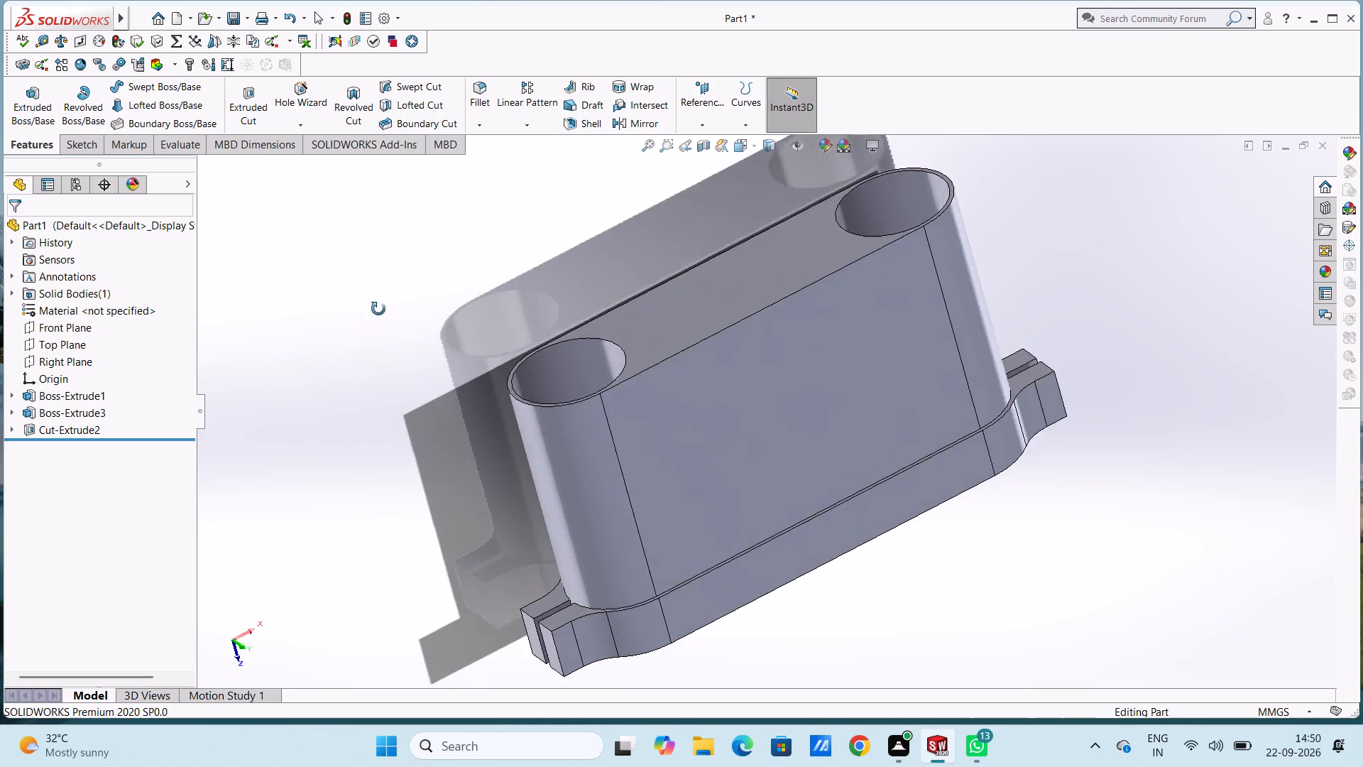
{"action": "middle_click_drag", "start_coordinate": [378, 309], "coordinate": [355, 287]}
{"action": "middle_click_drag", "start_coordinate": [397, 446], "coordinate": [379, 410]}
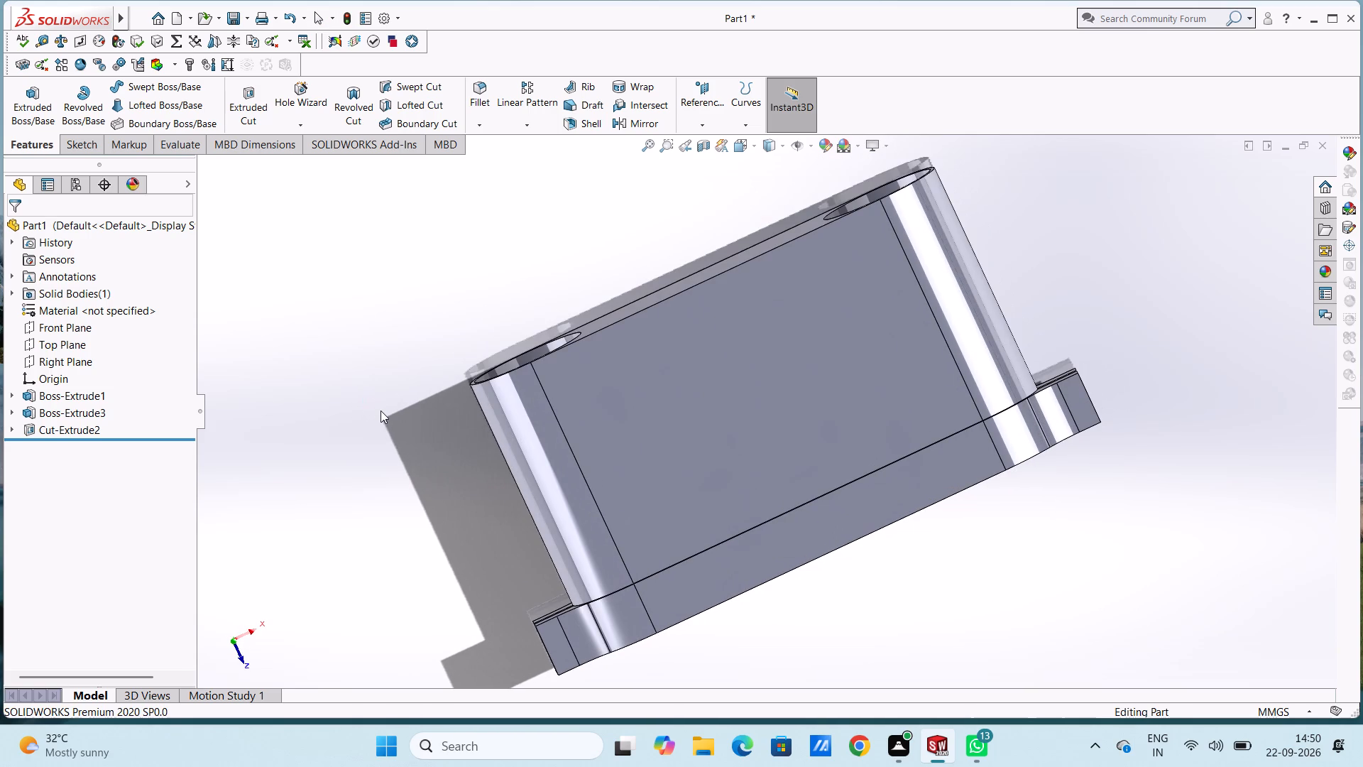
On the body's back face, sketch connected lines along the origin-end upper tab's edges, about 5.17, 6 and 9.54 mm long.
{"action": "key", "text": "ctrl+2"}
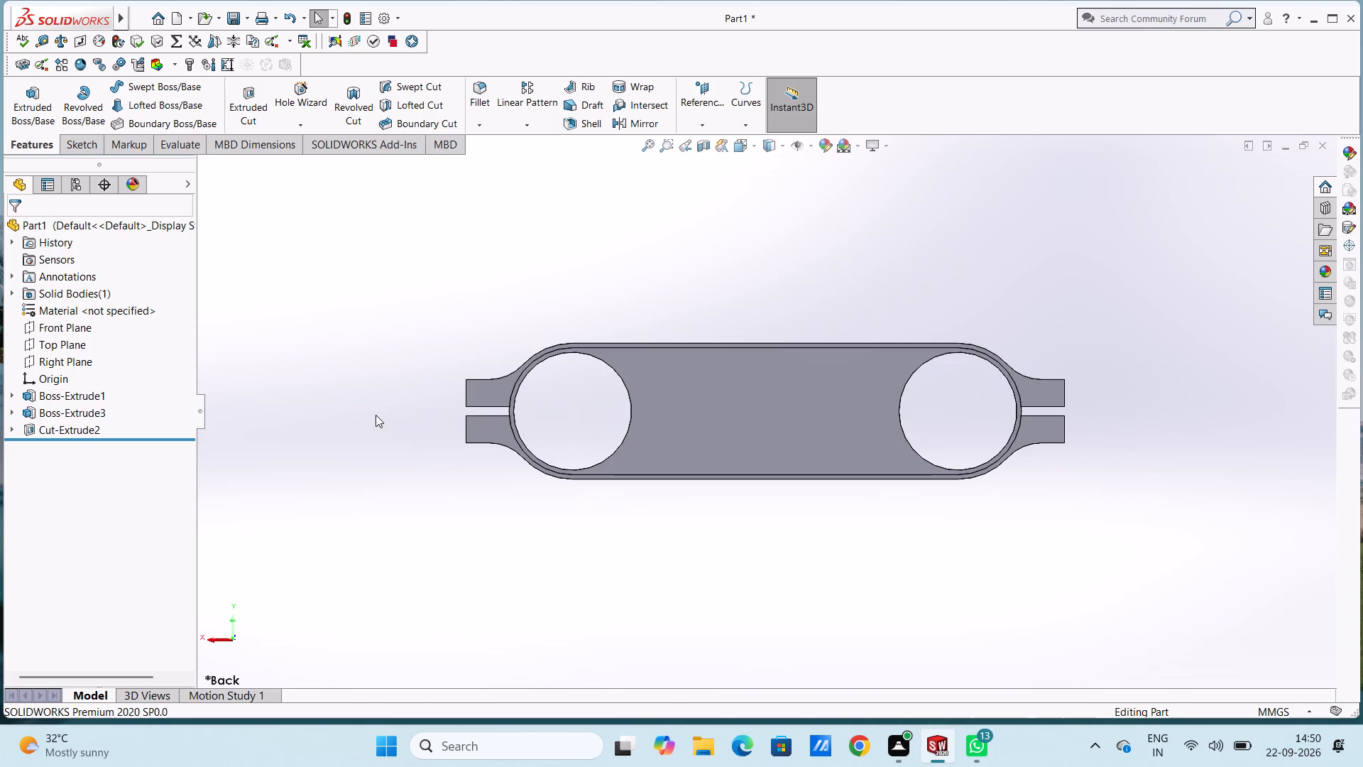
{"action": "left_click", "coordinate": [802, 402]}
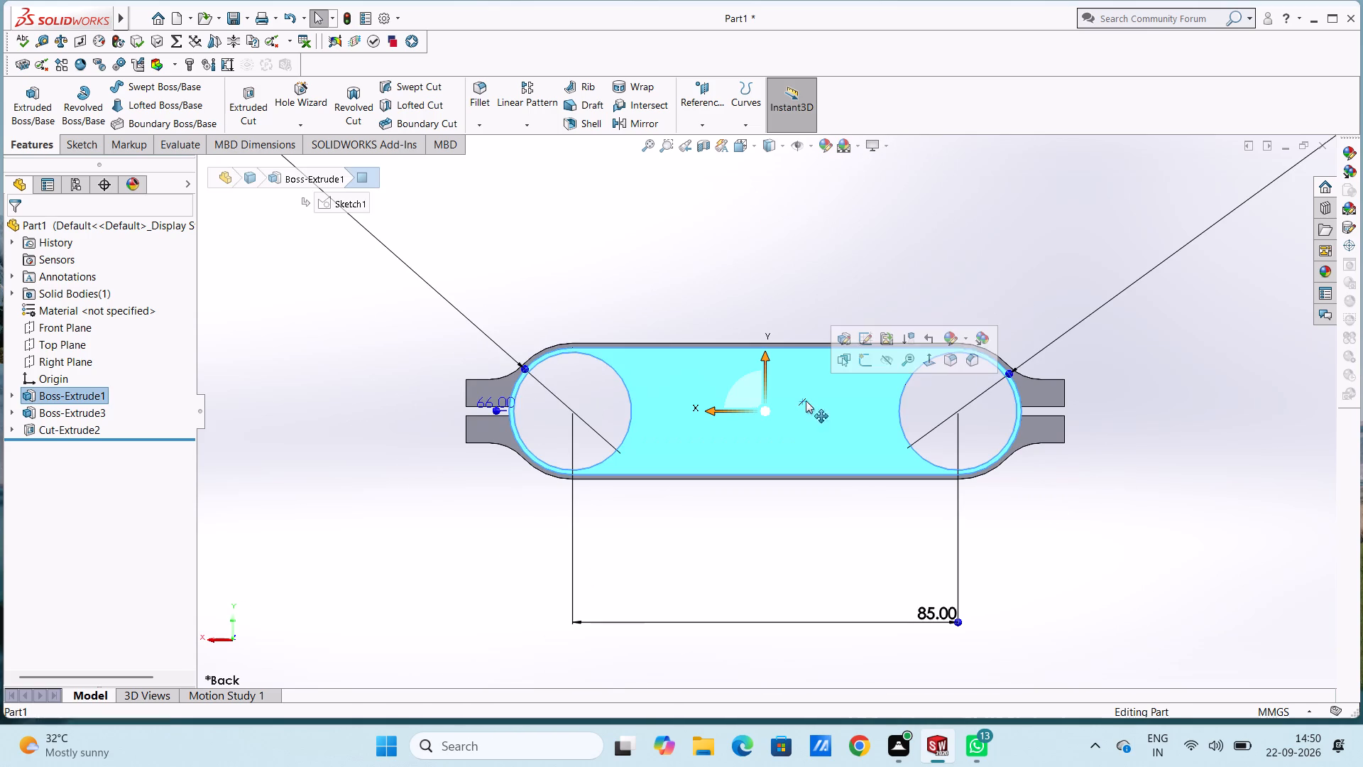
{"action": "left_click", "coordinate": [865, 359]}
{"action": "left_click", "coordinate": [822, 270]}
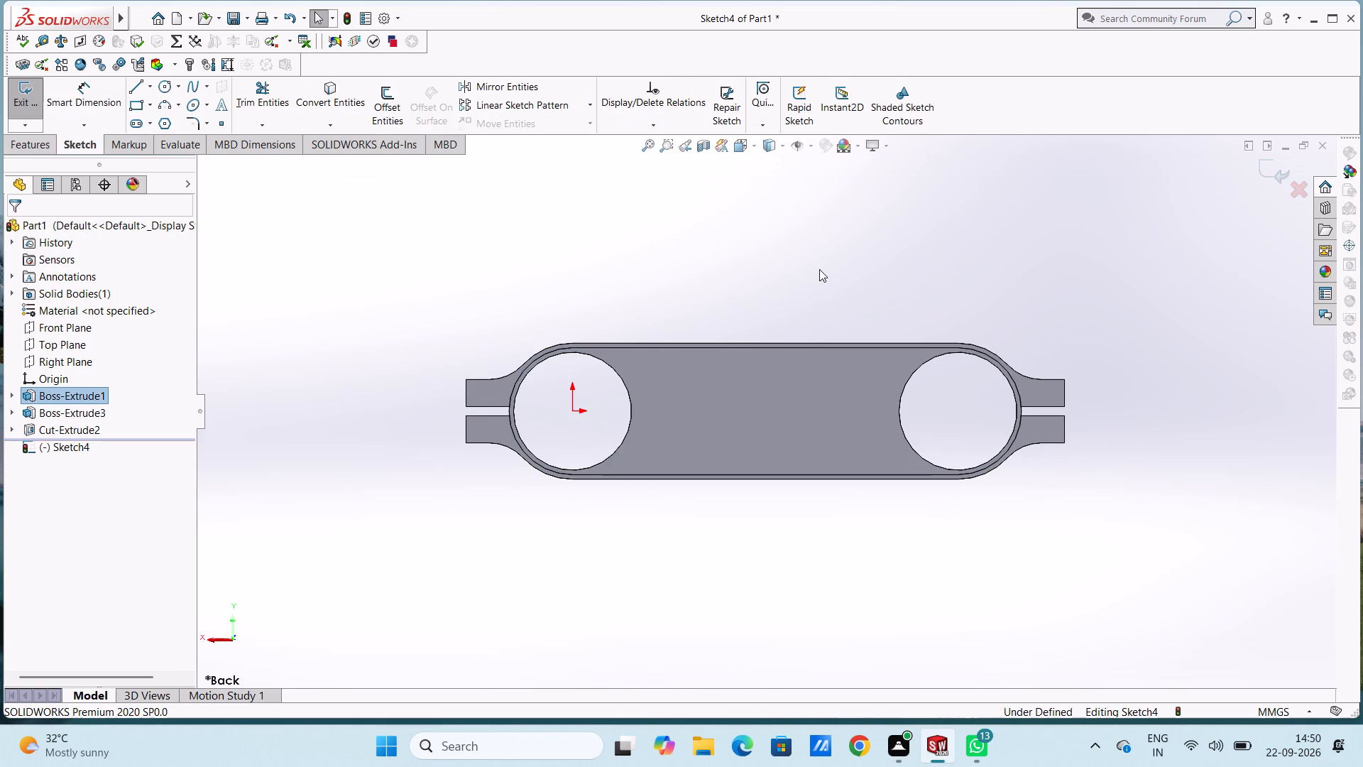
{"action": "left_click", "coordinate": [136, 85]}
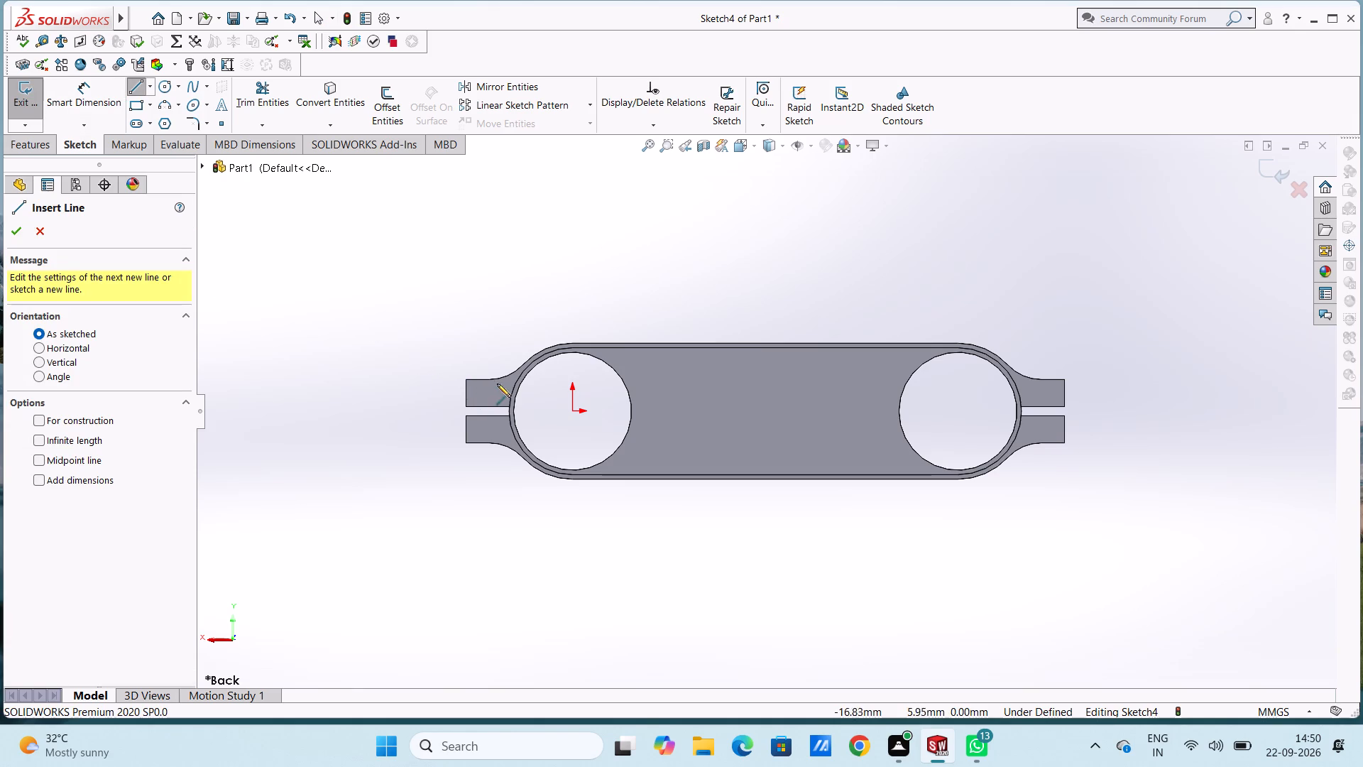
{"action": "left_click", "coordinate": [488, 377]}
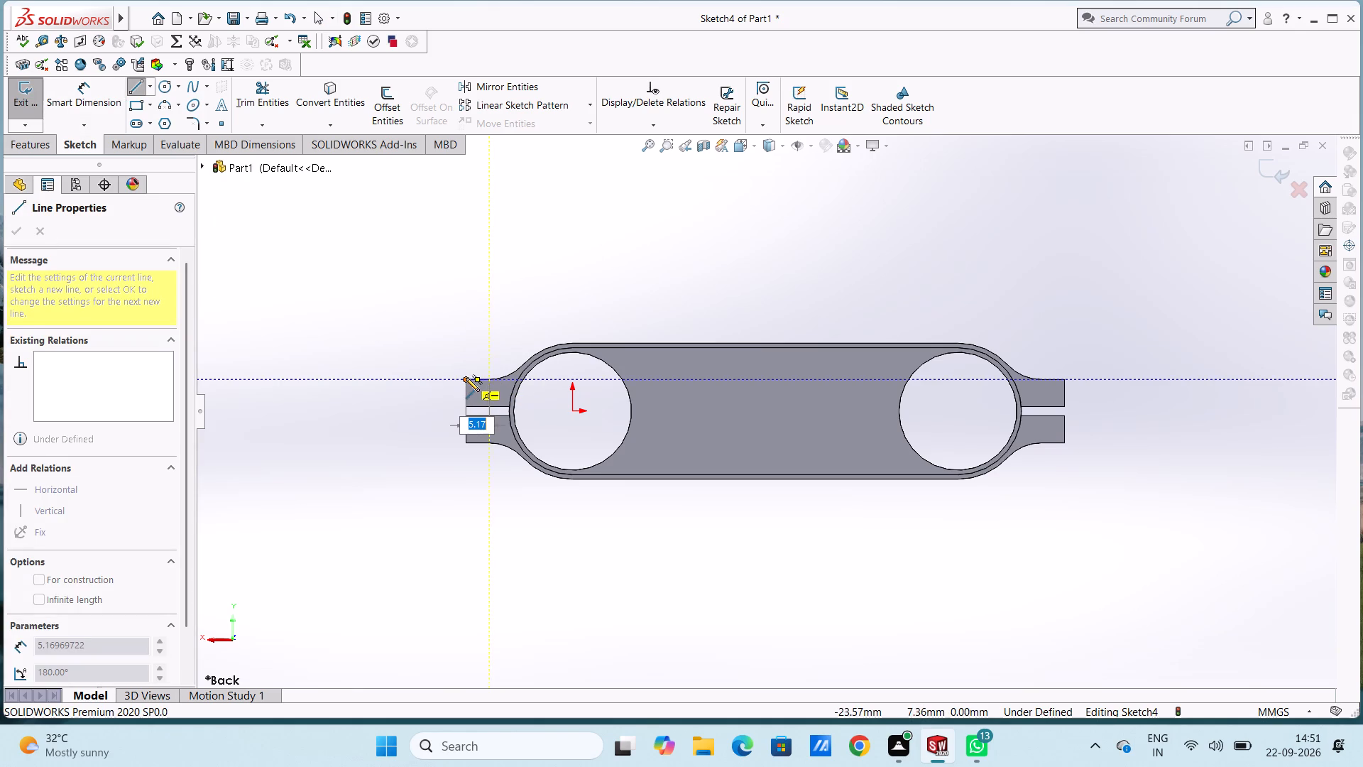
{"action": "left_click", "coordinate": [466, 378]}
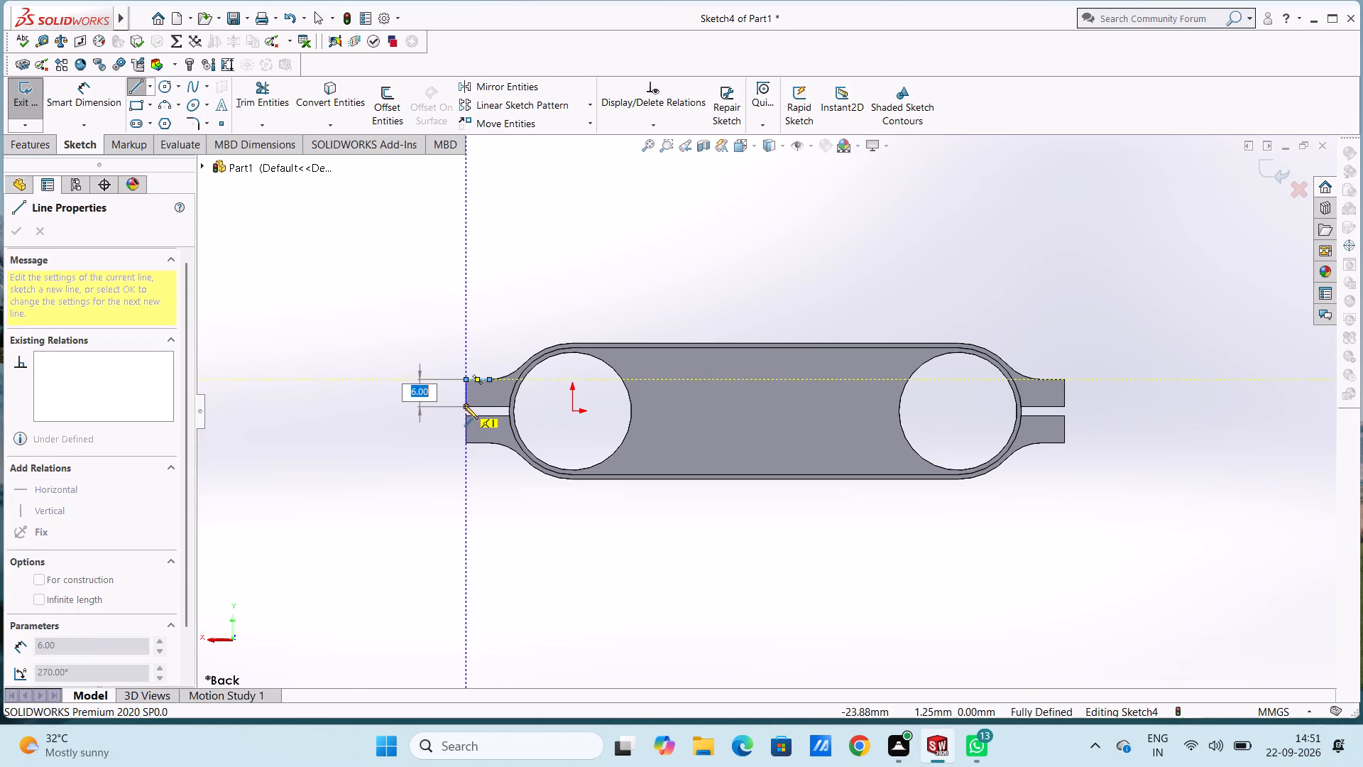
{"action": "left_click", "coordinate": [464, 406]}
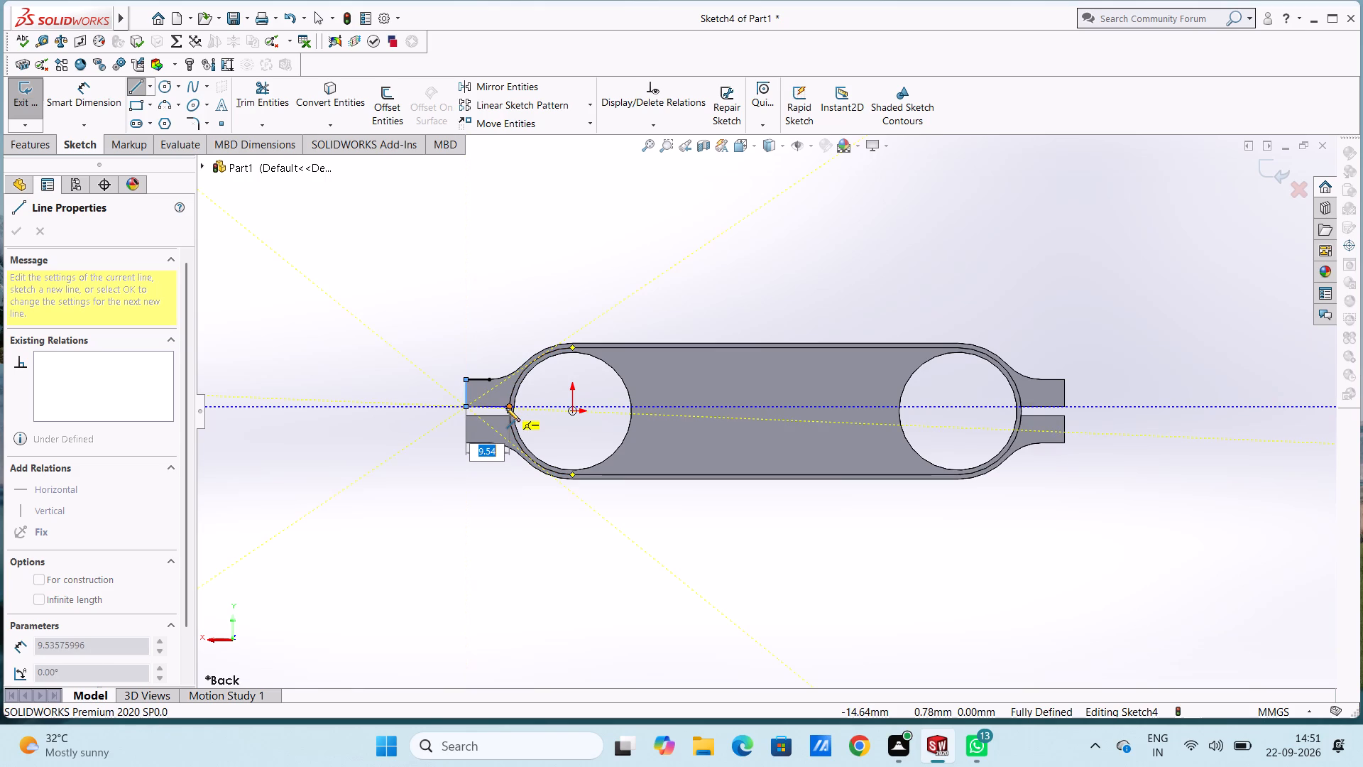
{"action": "left_click", "coordinate": [506, 406]}
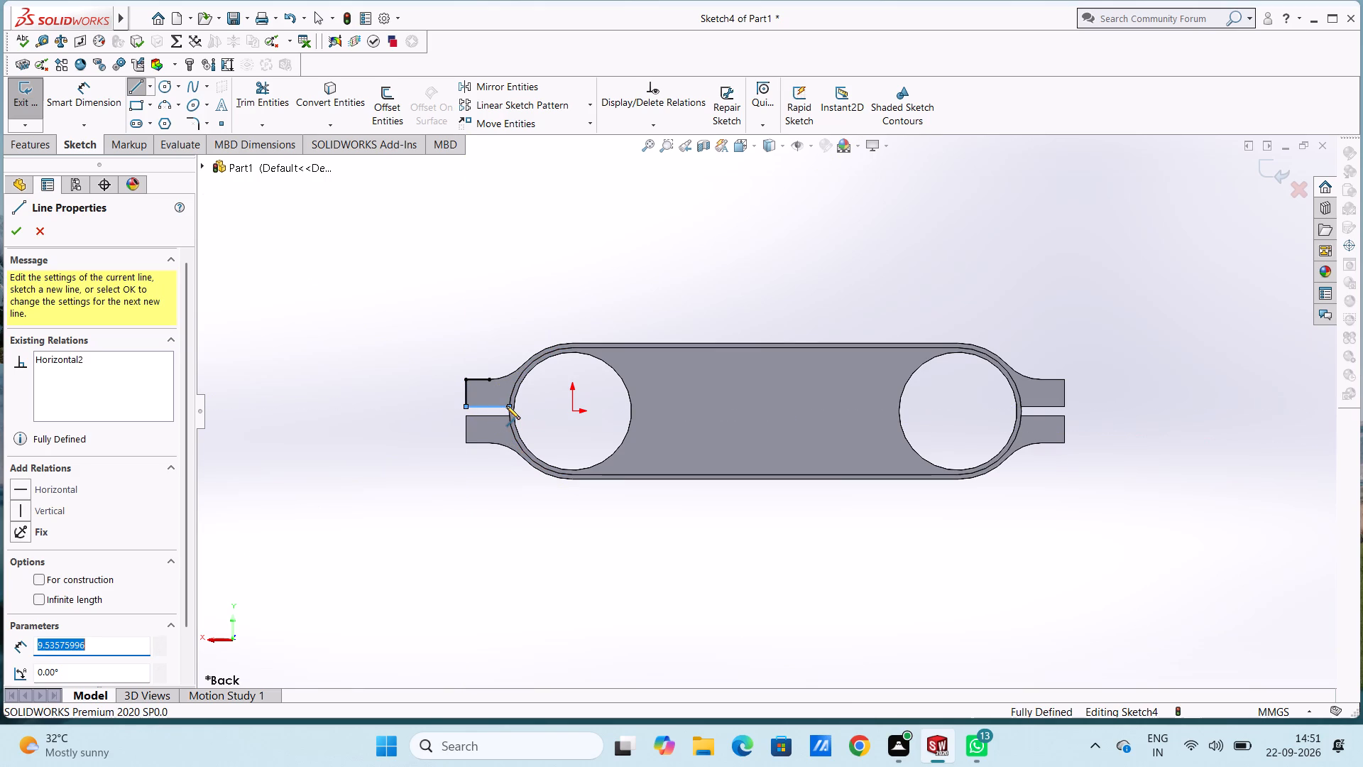
{"action": "scroll", "coordinate": [508, 407], "scroll_direction": "down", "scroll_amount": 4}
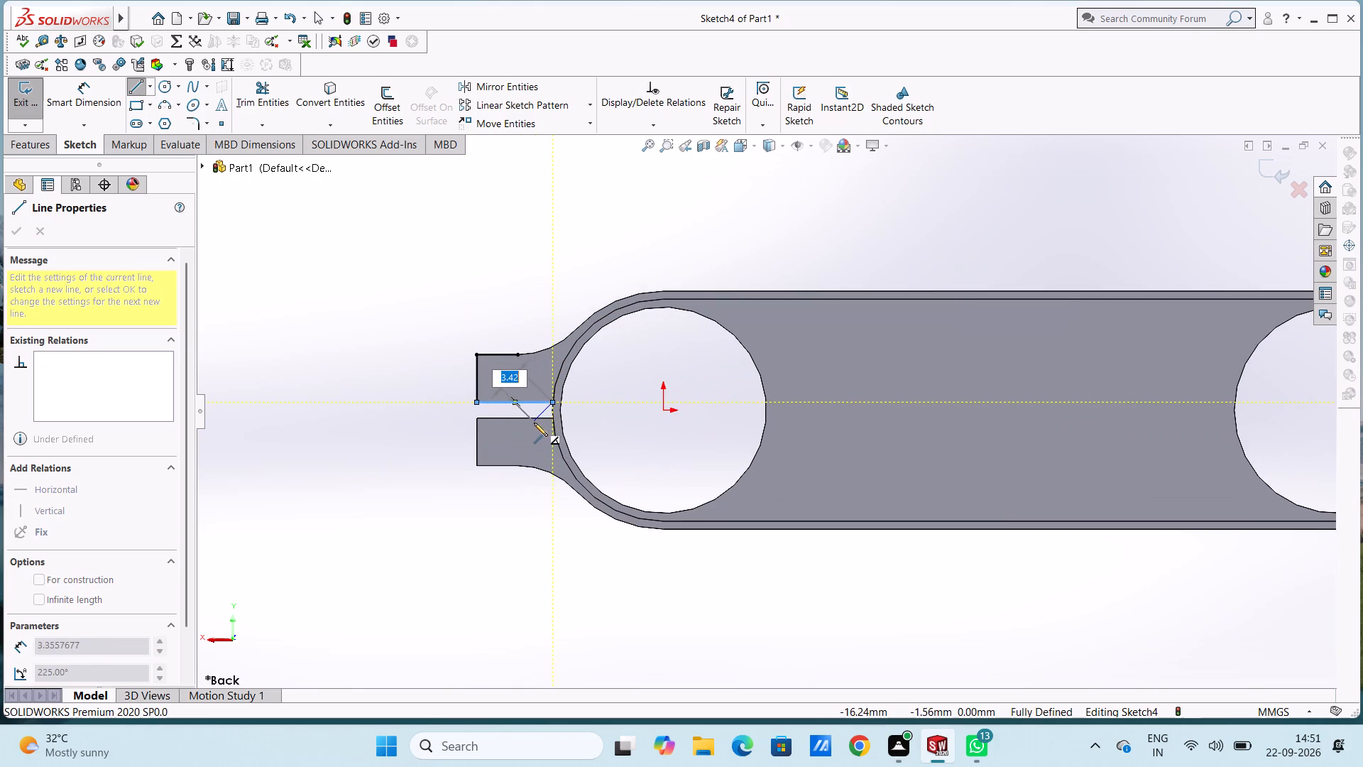
{"action": "key", "text": "Escape"}
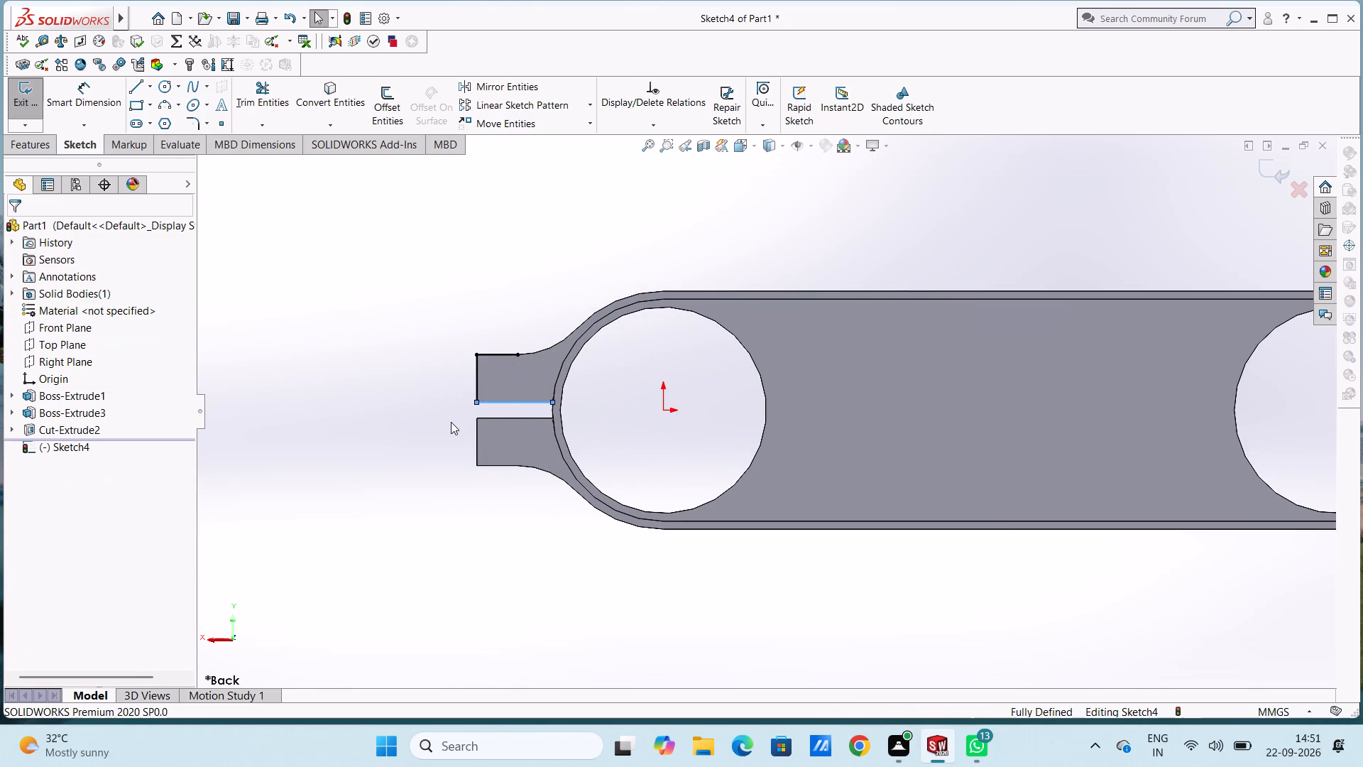
Sketch connected lines along the origin-end lower tab's slit, end and outer edges, the outer one about 5.17 mm long.
{"action": "left_click", "coordinate": [139, 89]}
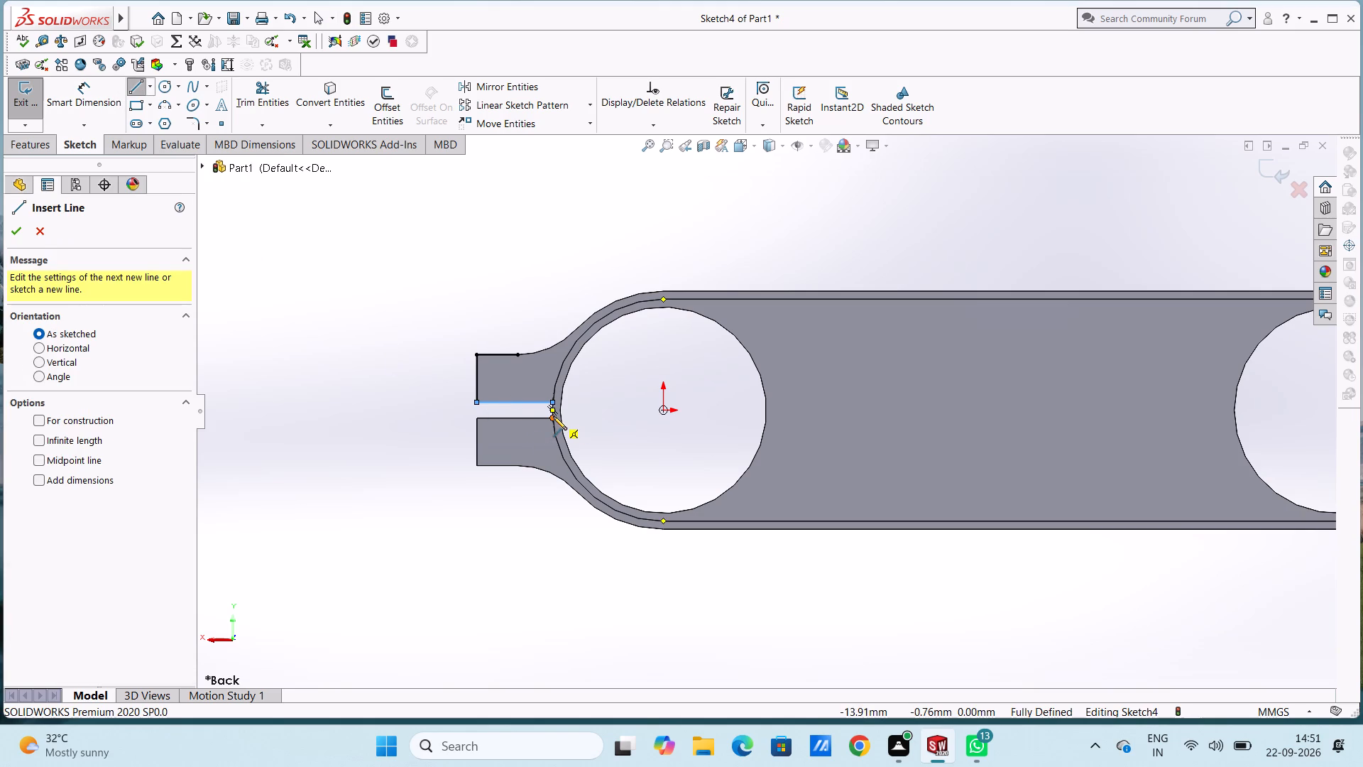
{"action": "left_click", "coordinate": [553, 416]}
{"action": "left_click", "coordinate": [474, 419]}
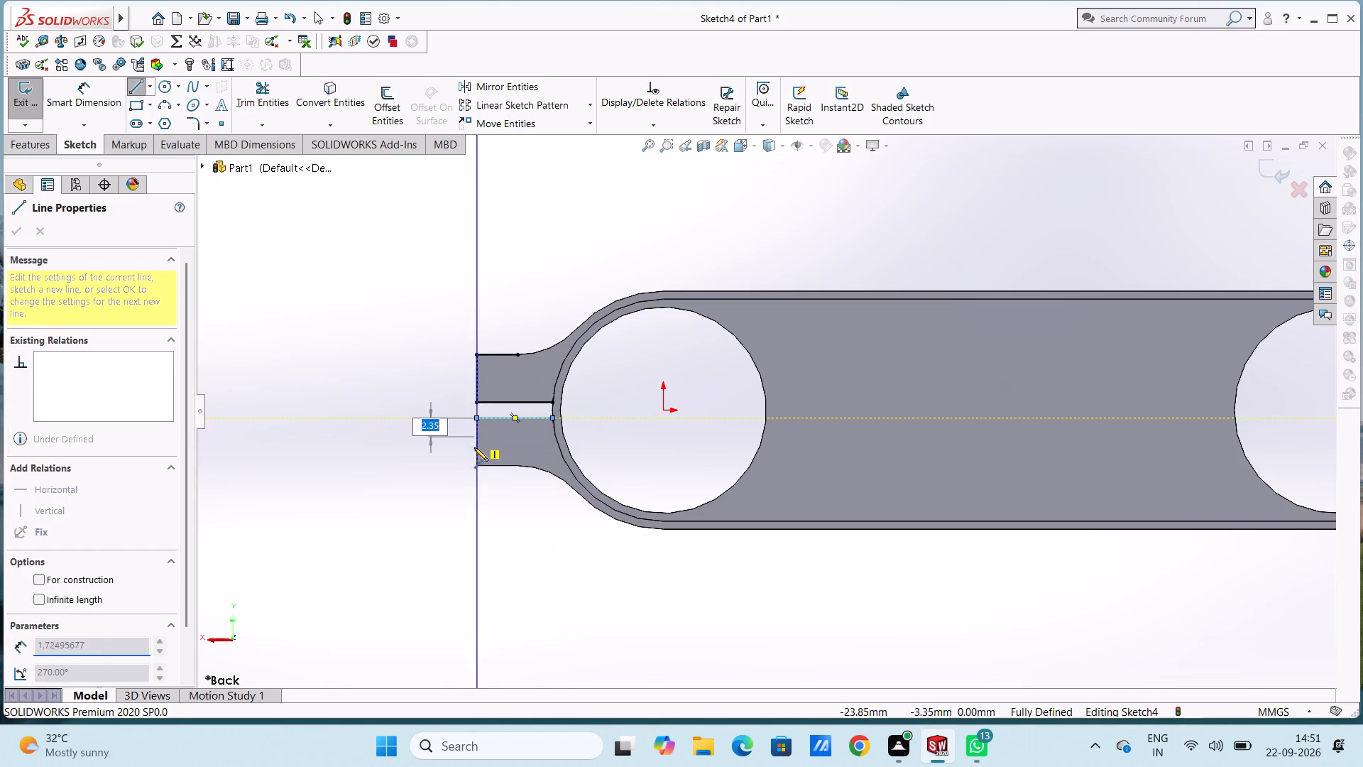
{"action": "left_click", "coordinate": [475, 465]}
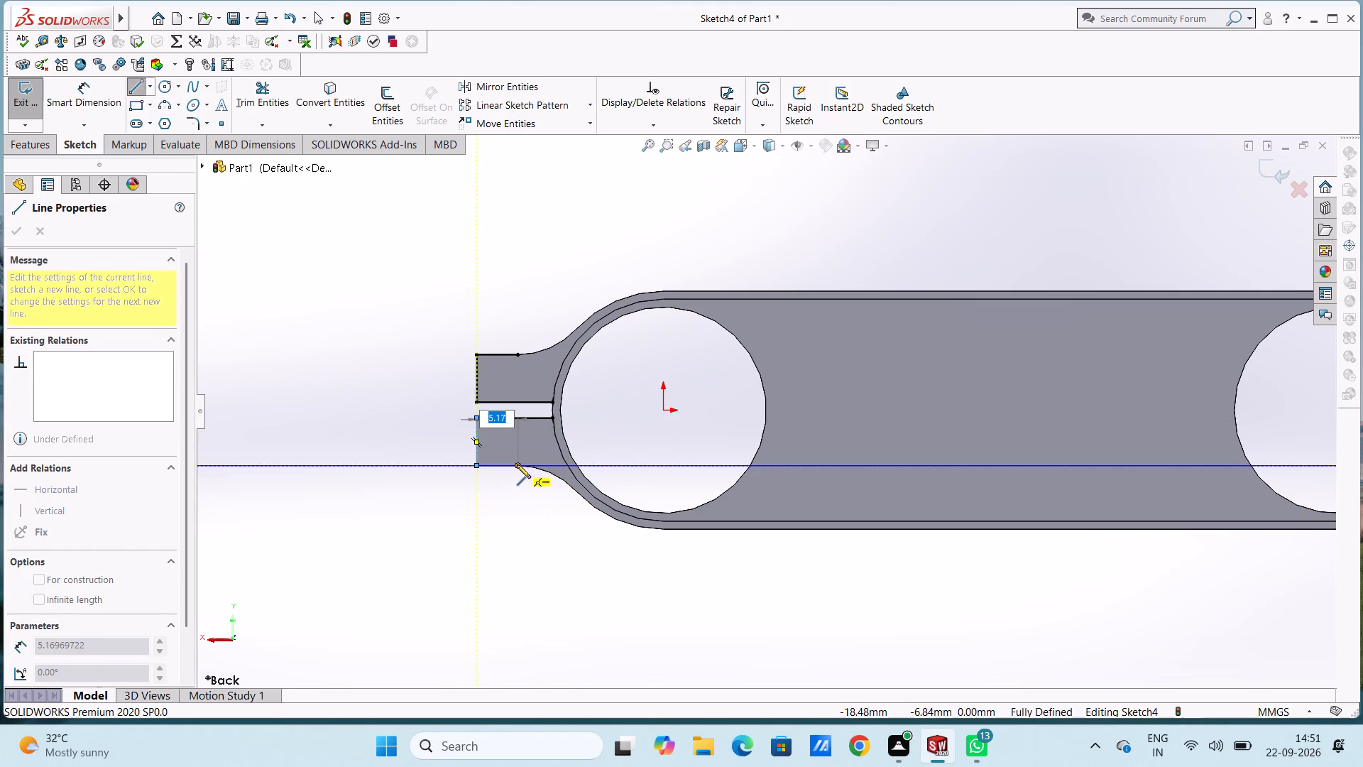
{"action": "left_click", "coordinate": [517, 464]}
{"action": "key", "text": "Escape"}
{"action": "key", "text": "Escape"}
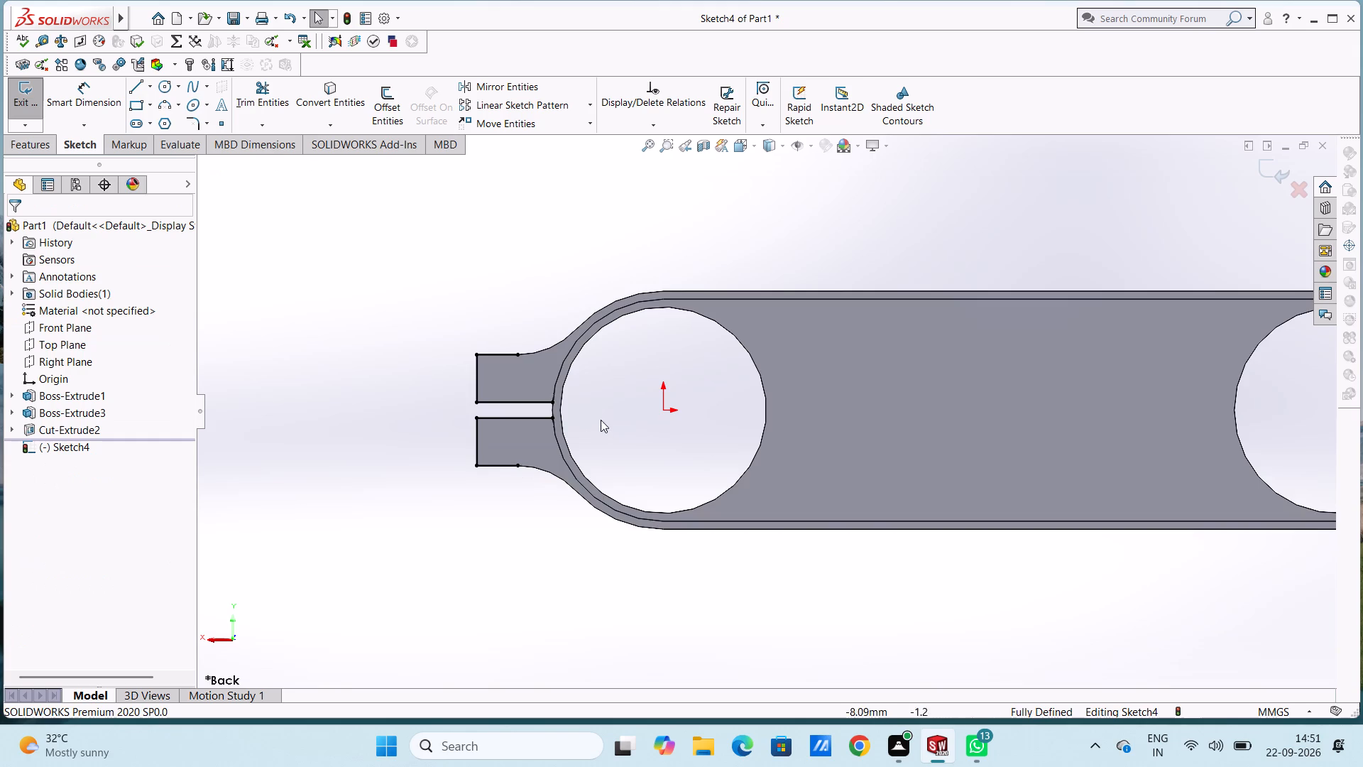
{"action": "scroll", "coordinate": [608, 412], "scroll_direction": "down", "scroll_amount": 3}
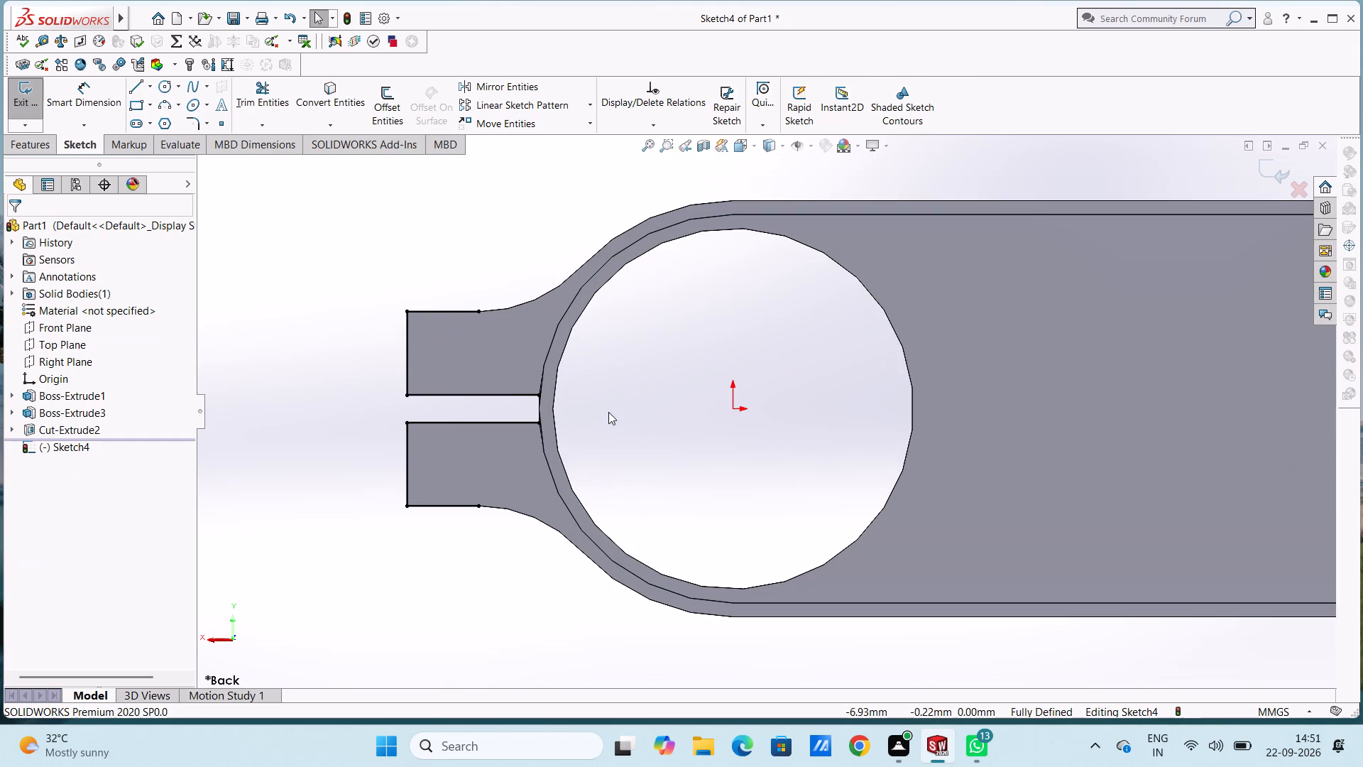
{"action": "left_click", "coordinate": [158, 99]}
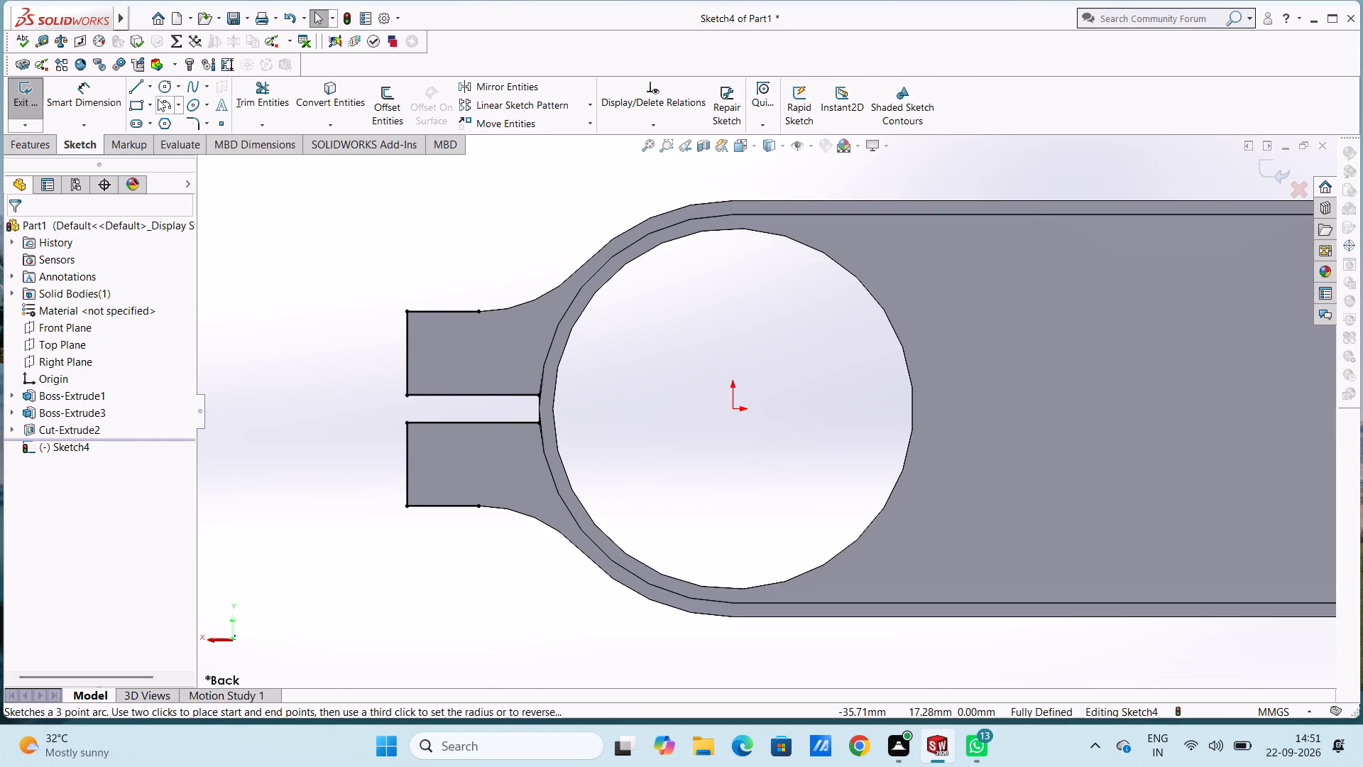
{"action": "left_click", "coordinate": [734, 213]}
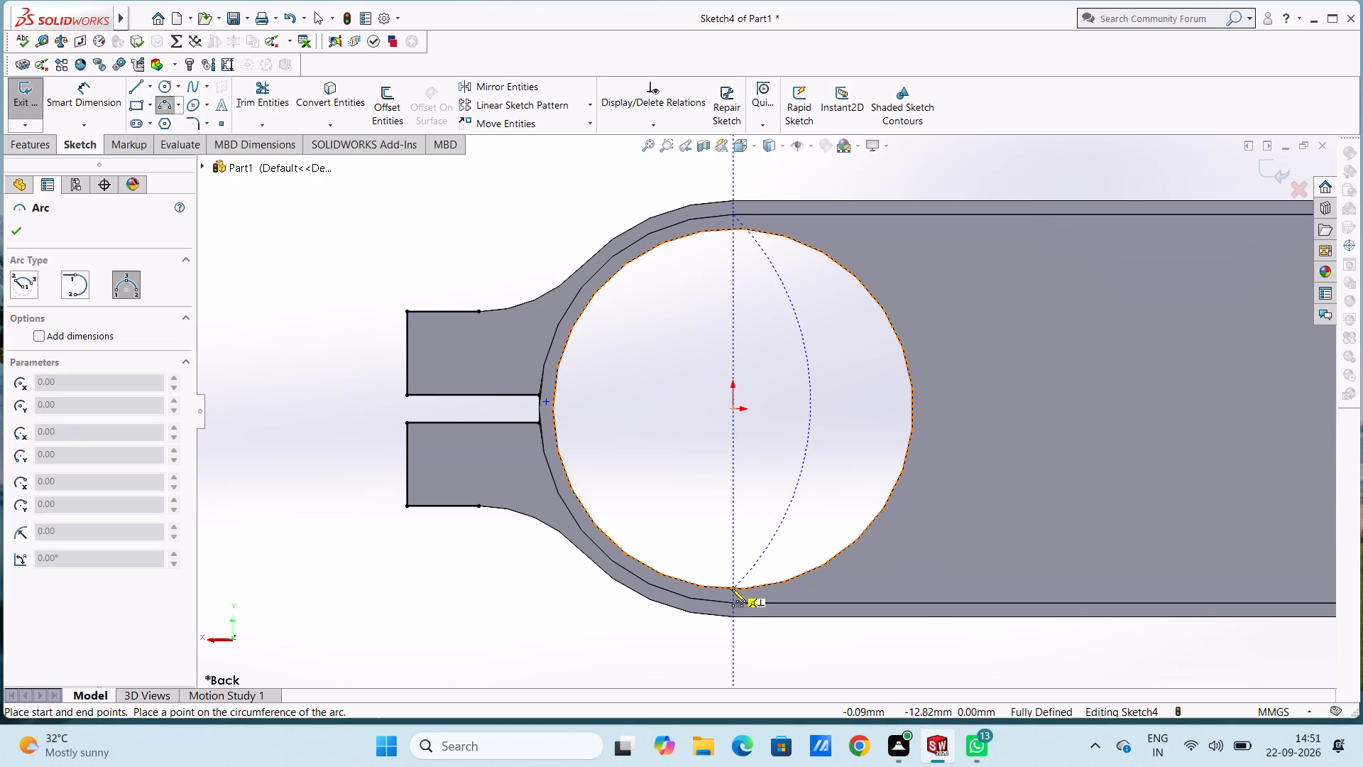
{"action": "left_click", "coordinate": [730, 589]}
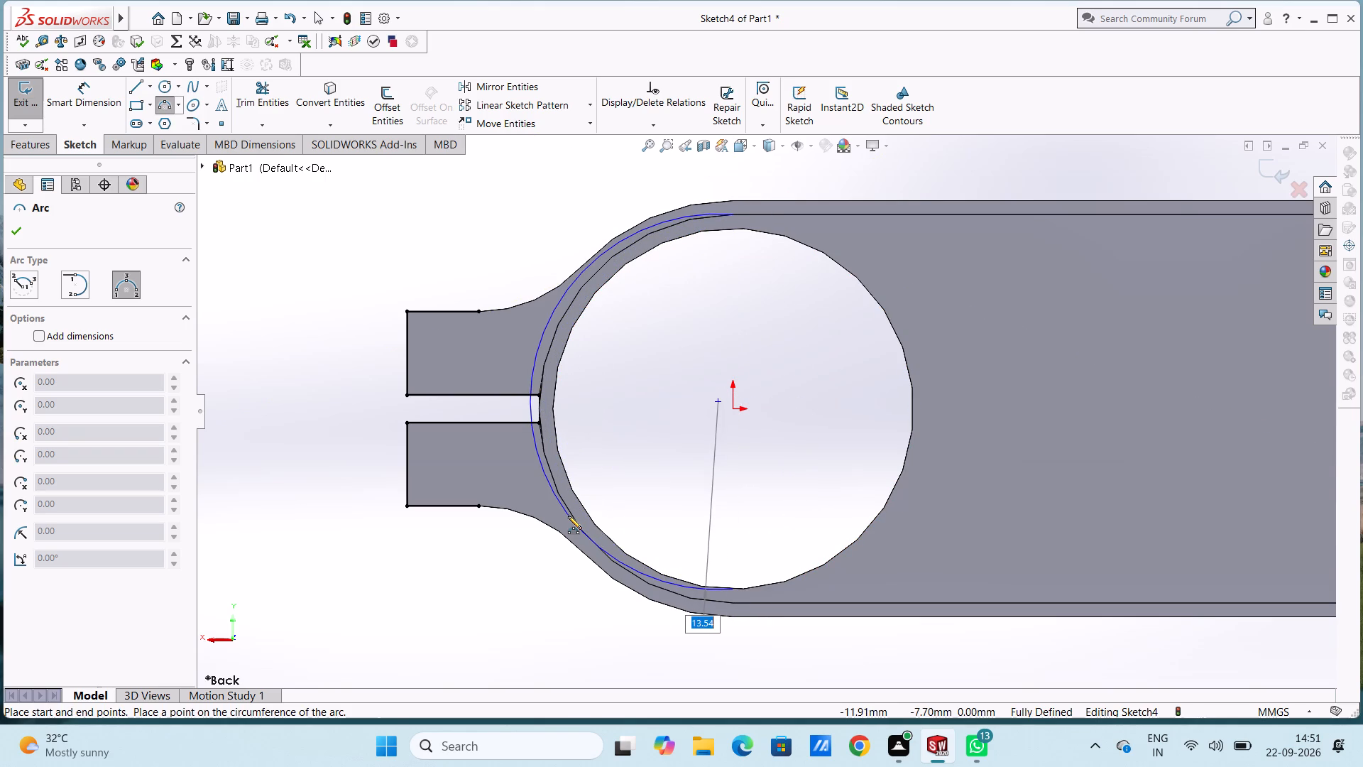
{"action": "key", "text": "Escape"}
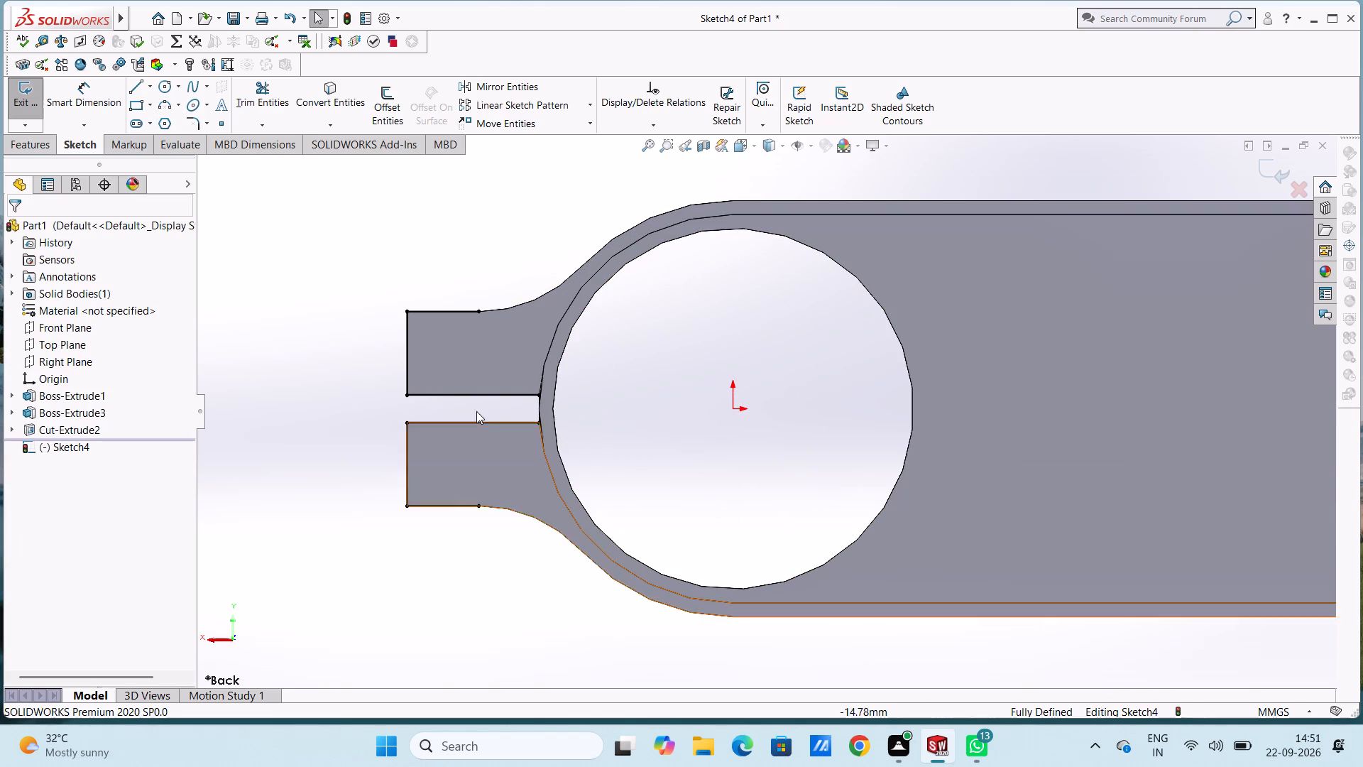
Sketch a three-point arc of 14 mm radius along the inner slot outline's rounded edge at the origin end.
{"action": "left_click", "coordinate": [165, 102]}
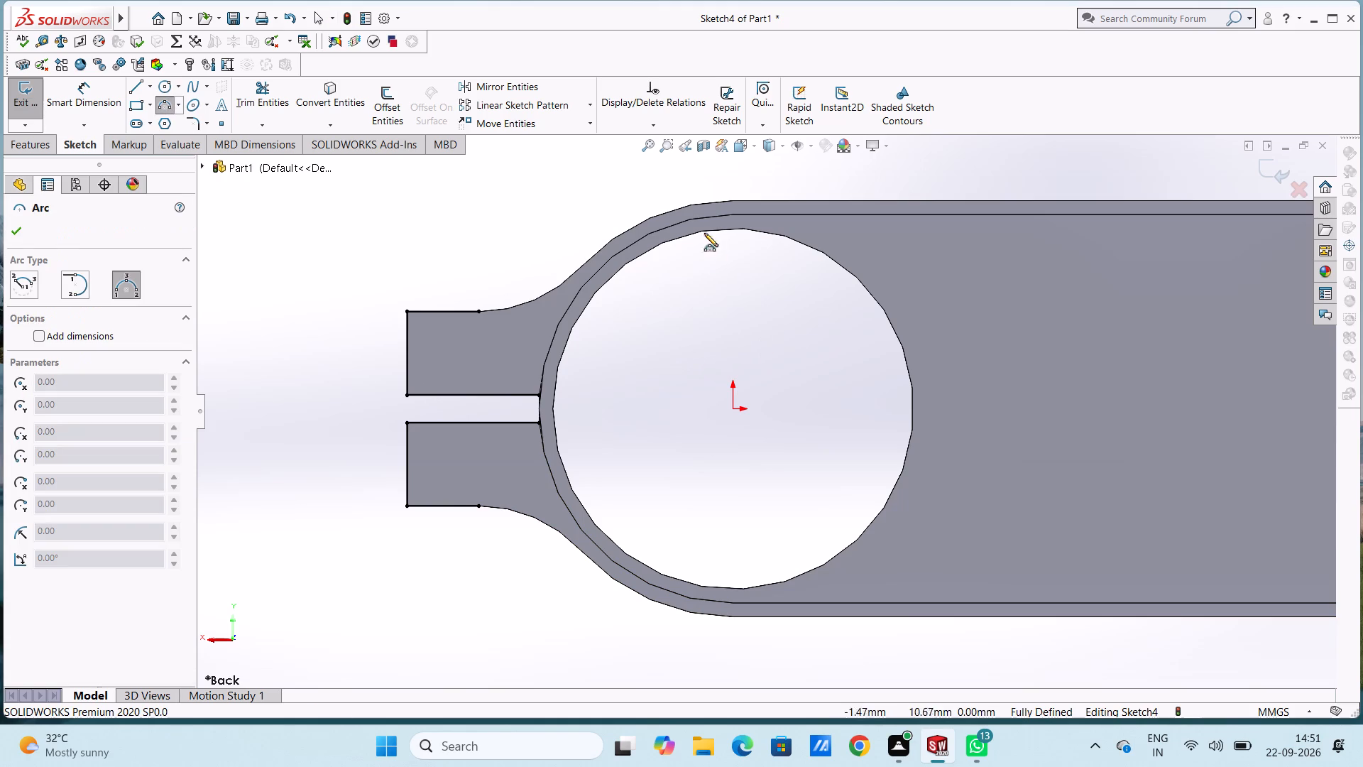
{"action": "left_click", "coordinate": [732, 213]}
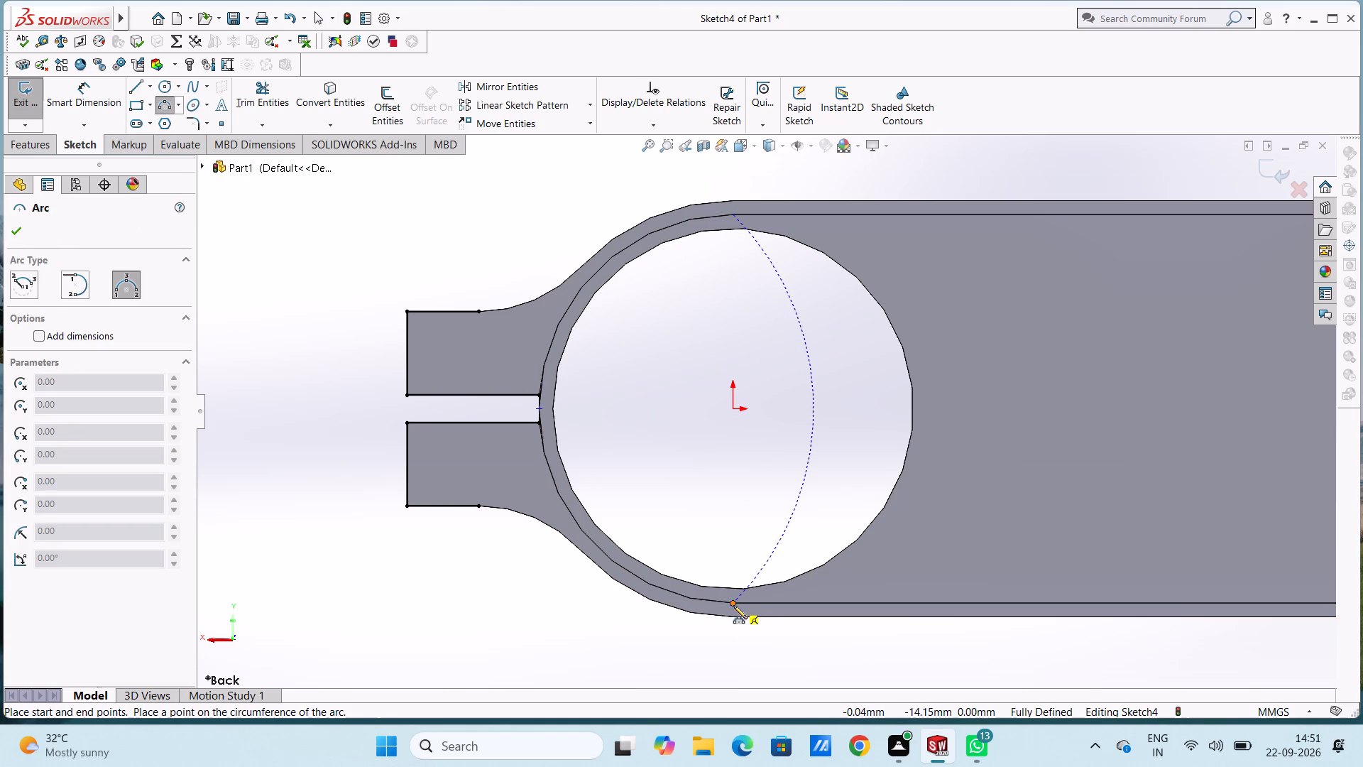
{"action": "left_click", "coordinate": [733, 605]}
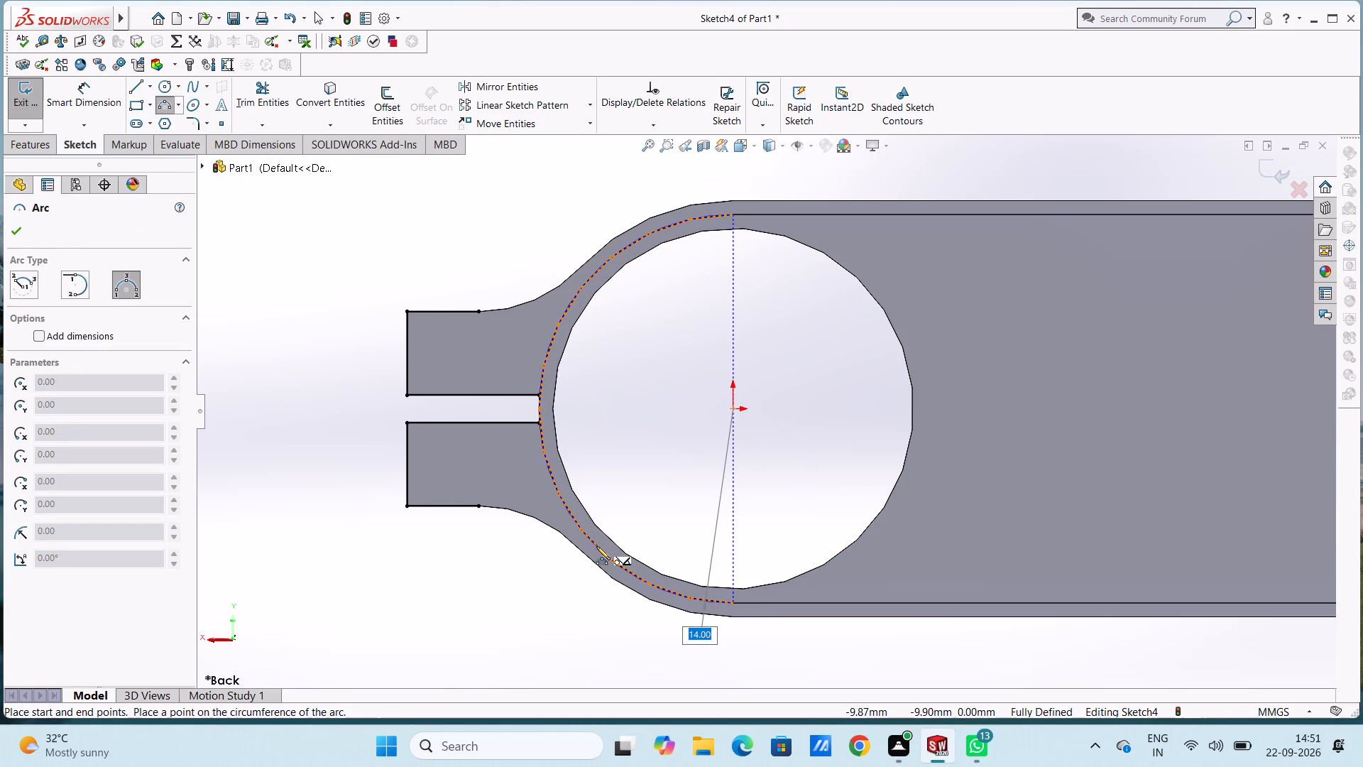
{"action": "left_click", "coordinate": [596, 546]}
{"action": "key", "text": "Escape"}
{"action": "key", "text": "Escape"}
{"action": "key", "text": "Escape"}
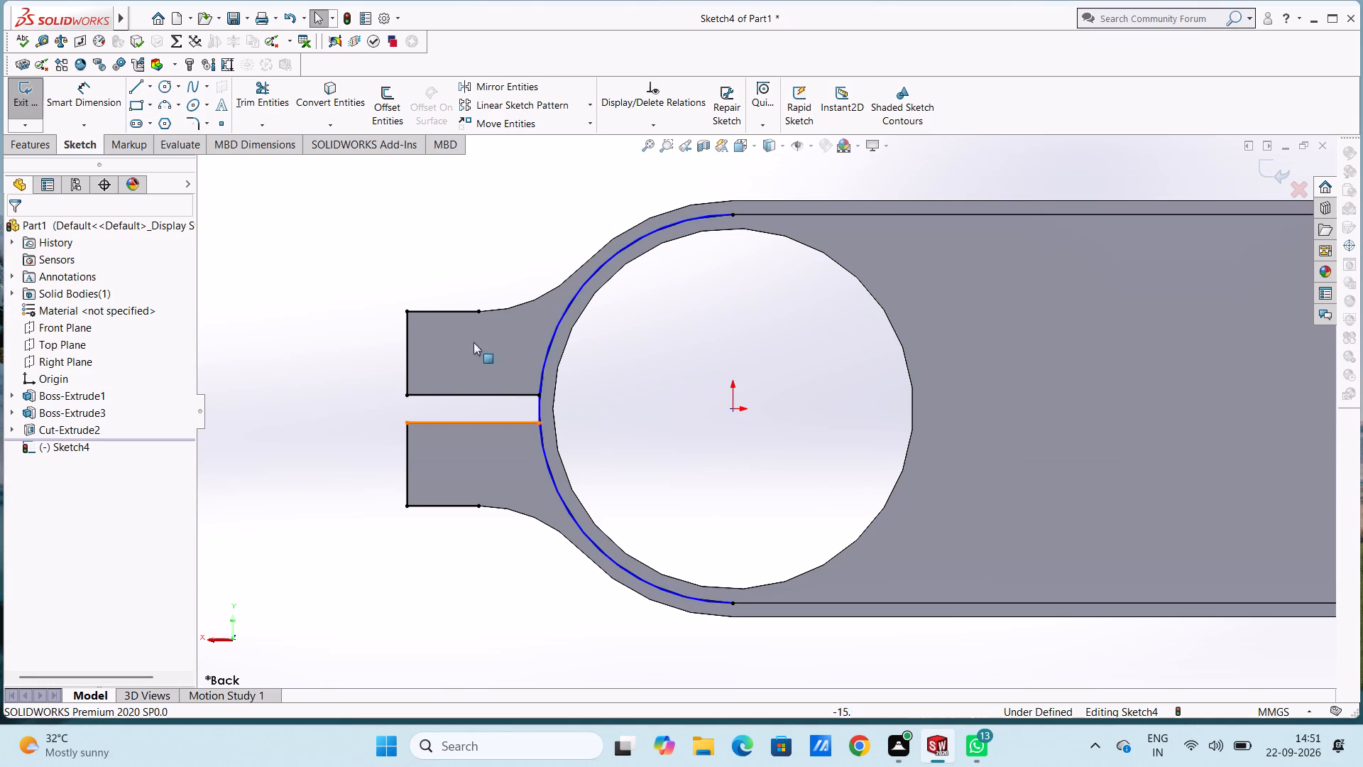
Sketch two circles of 13 mm radius over the hole edges, one centred on the origin and one on the far hole's centre.
{"action": "left_click", "coordinate": [164, 88]}
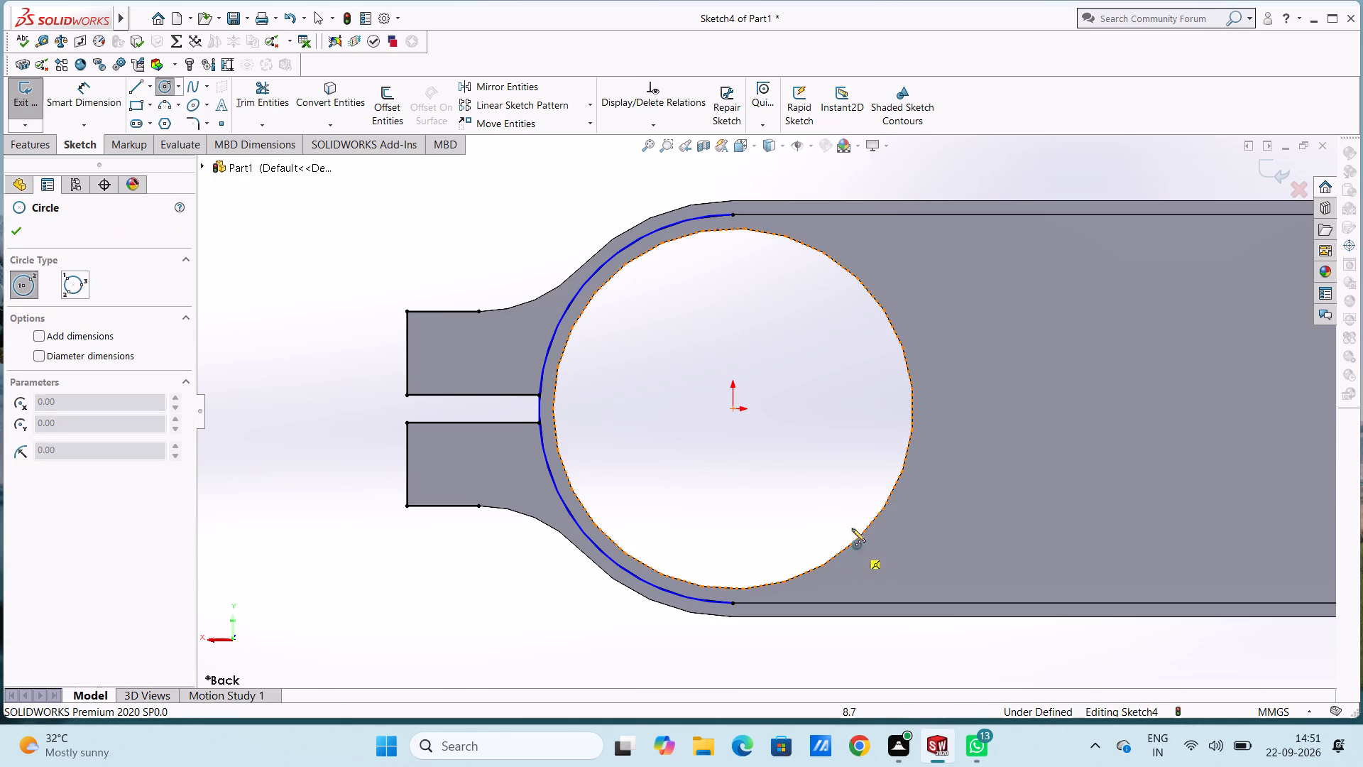
{"action": "left_click", "coordinate": [735, 410]}
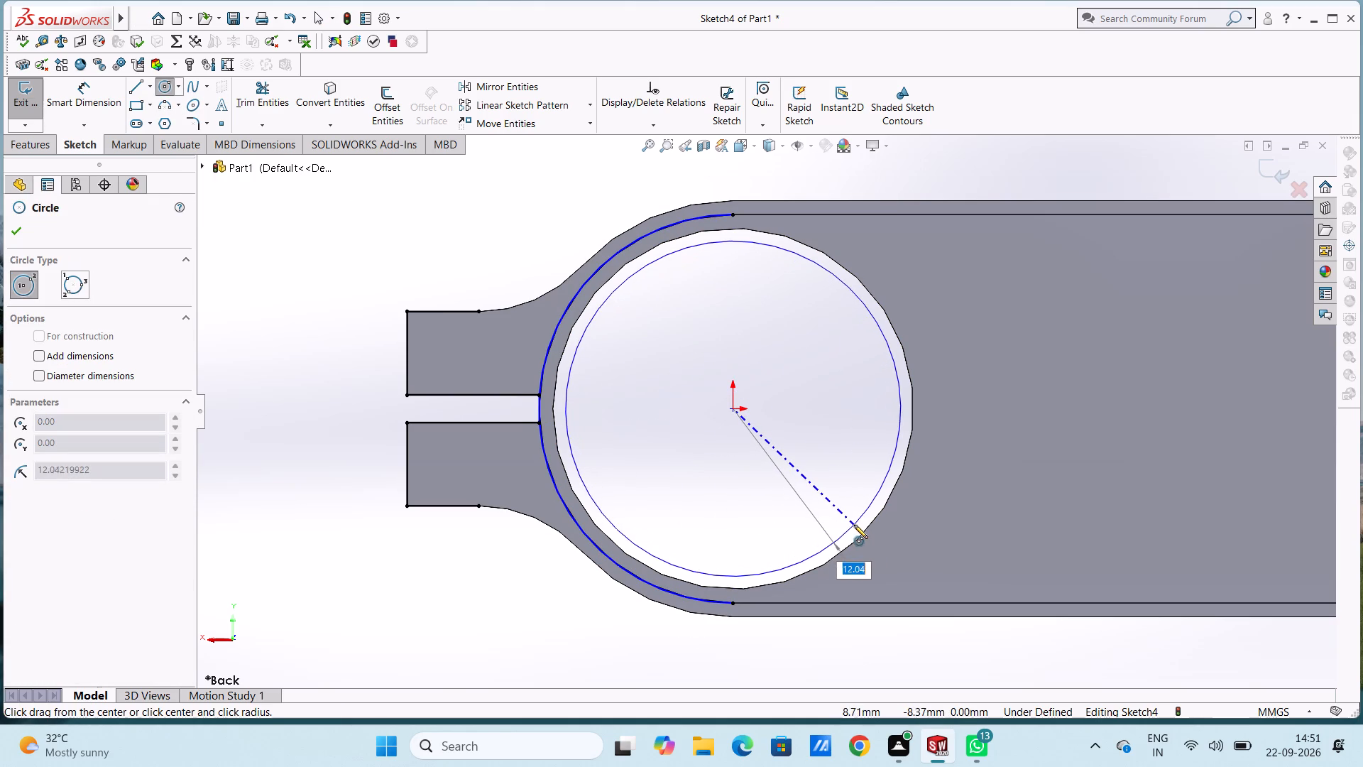
{"action": "left_click", "coordinate": [861, 536]}
{"action": "key", "text": "Escape"}
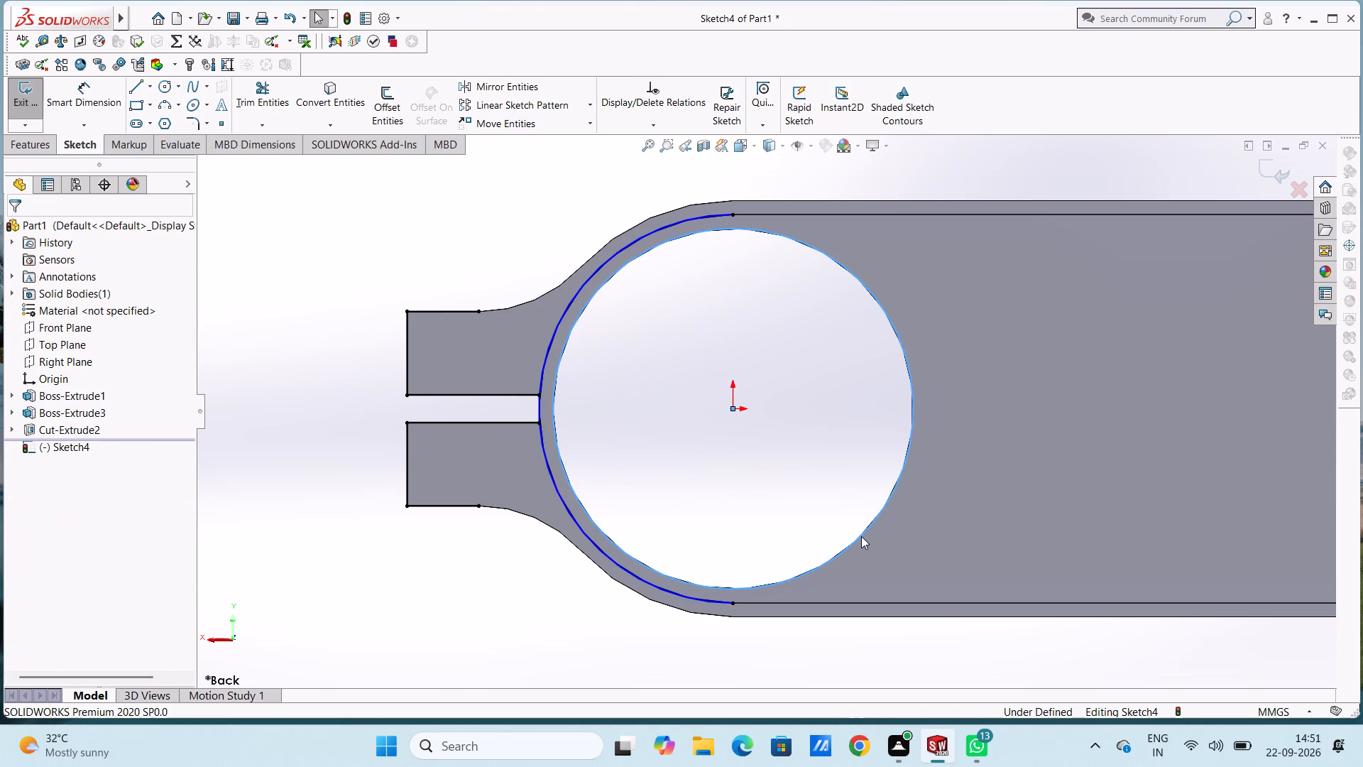
{"action": "scroll", "coordinate": [861, 536], "scroll_direction": "up", "scroll_amount": 7}
{"action": "scroll", "coordinate": [1183, 474], "scroll_direction": "down", "scroll_amount": 4}
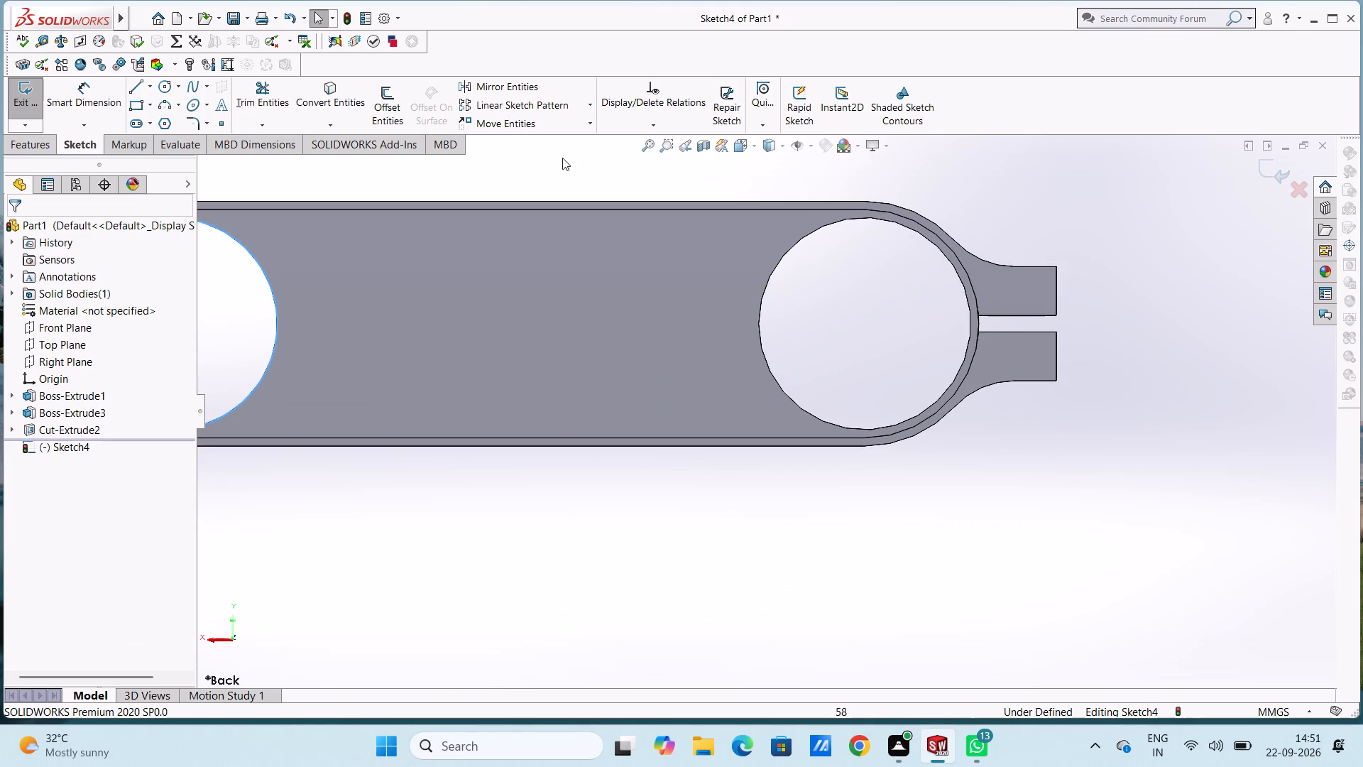
{"action": "left_click", "coordinate": [169, 88]}
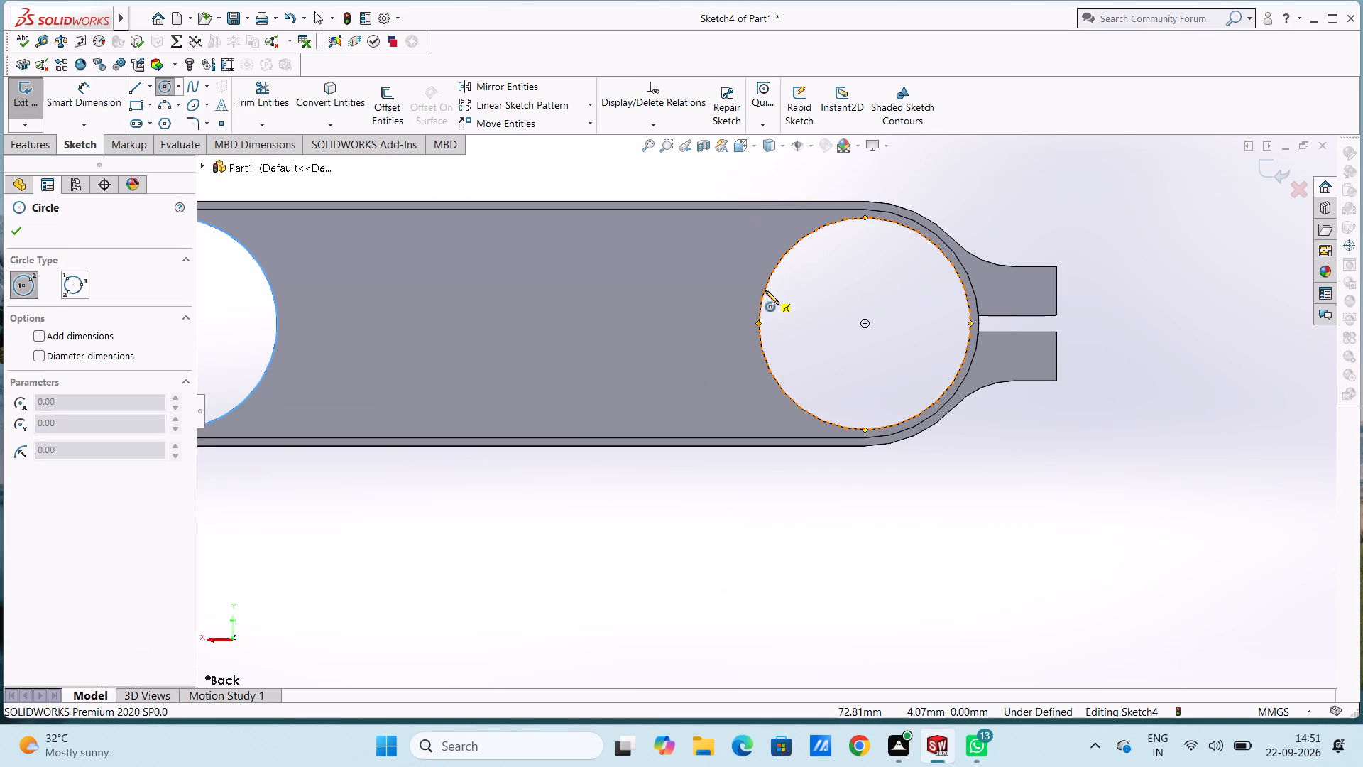
{"action": "left_click", "coordinate": [864, 322]}
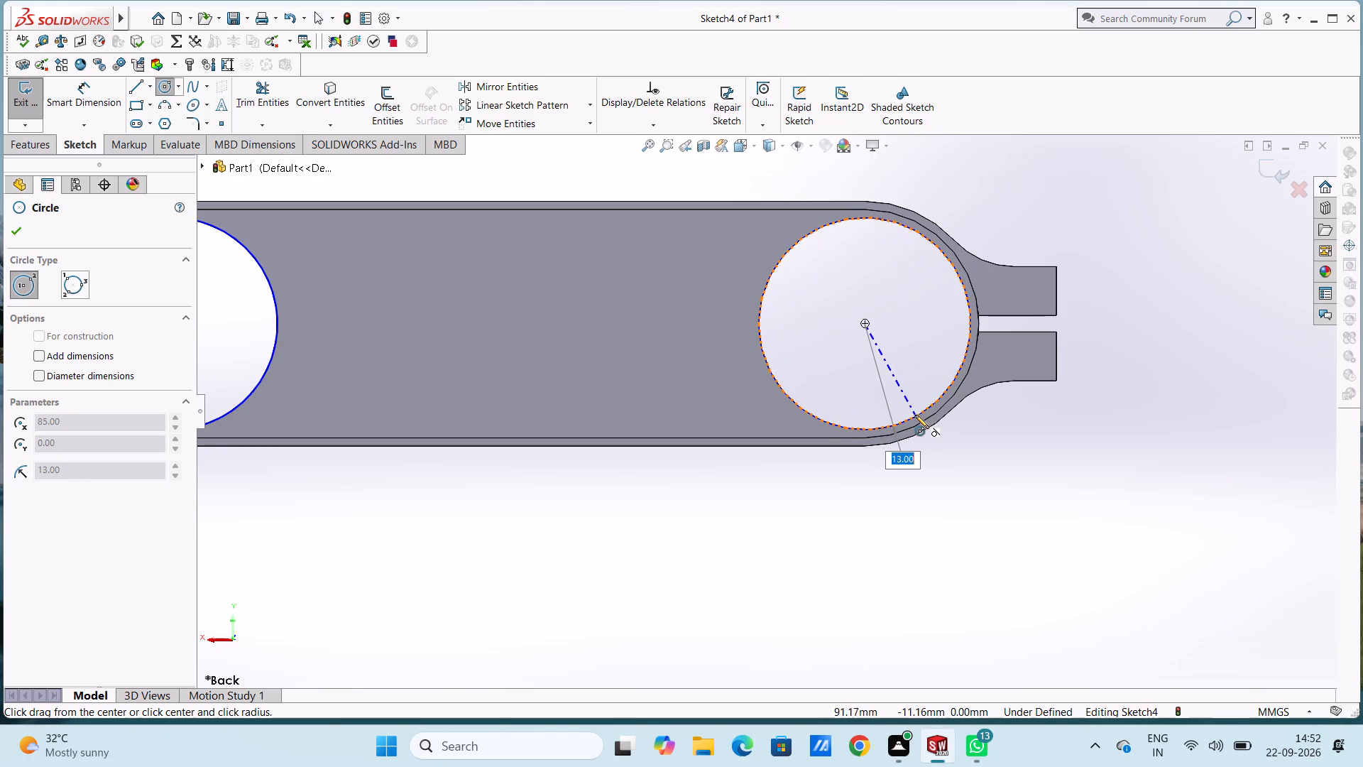
{"action": "left_click", "coordinate": [915, 415]}
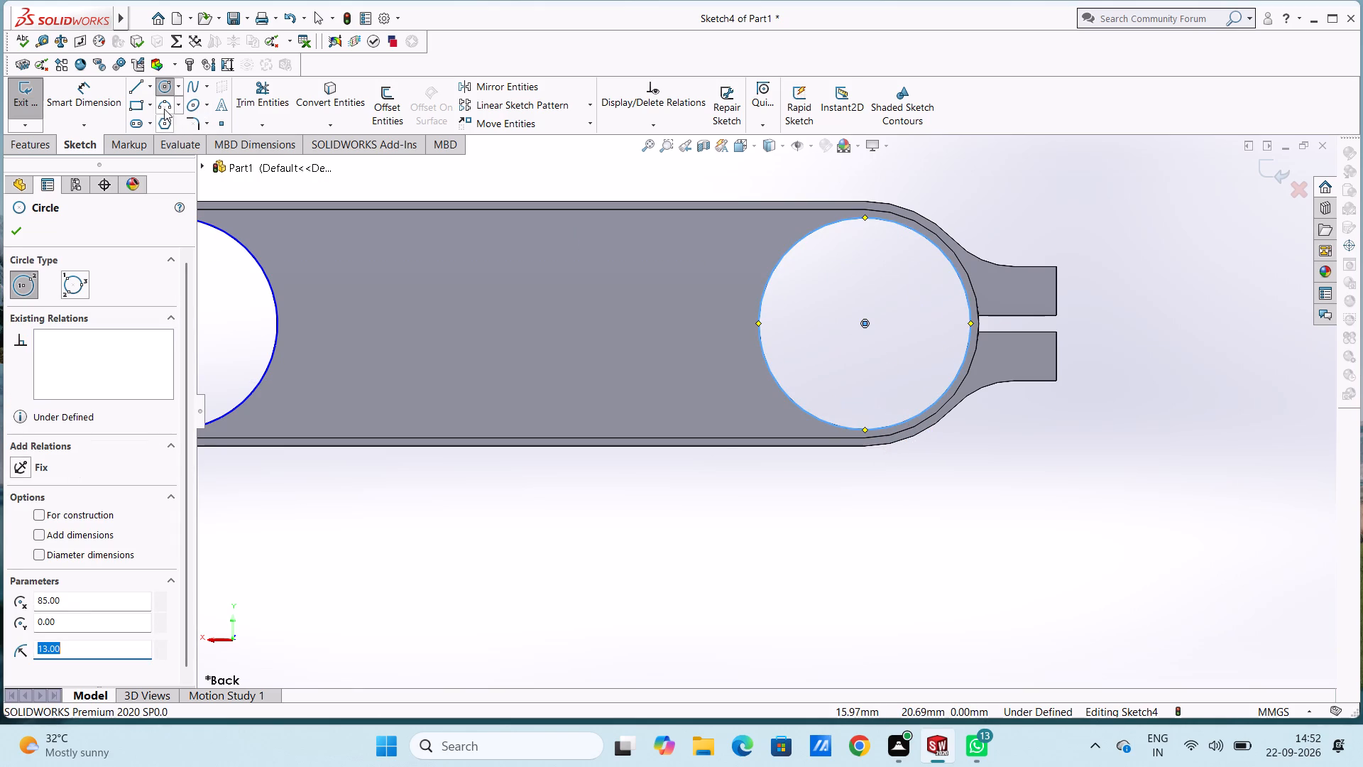
Sketch a three-point arc of 14 mm radius along the inner slot outline's rounded edge at the far end.
{"action": "left_click", "coordinate": [164, 109]}
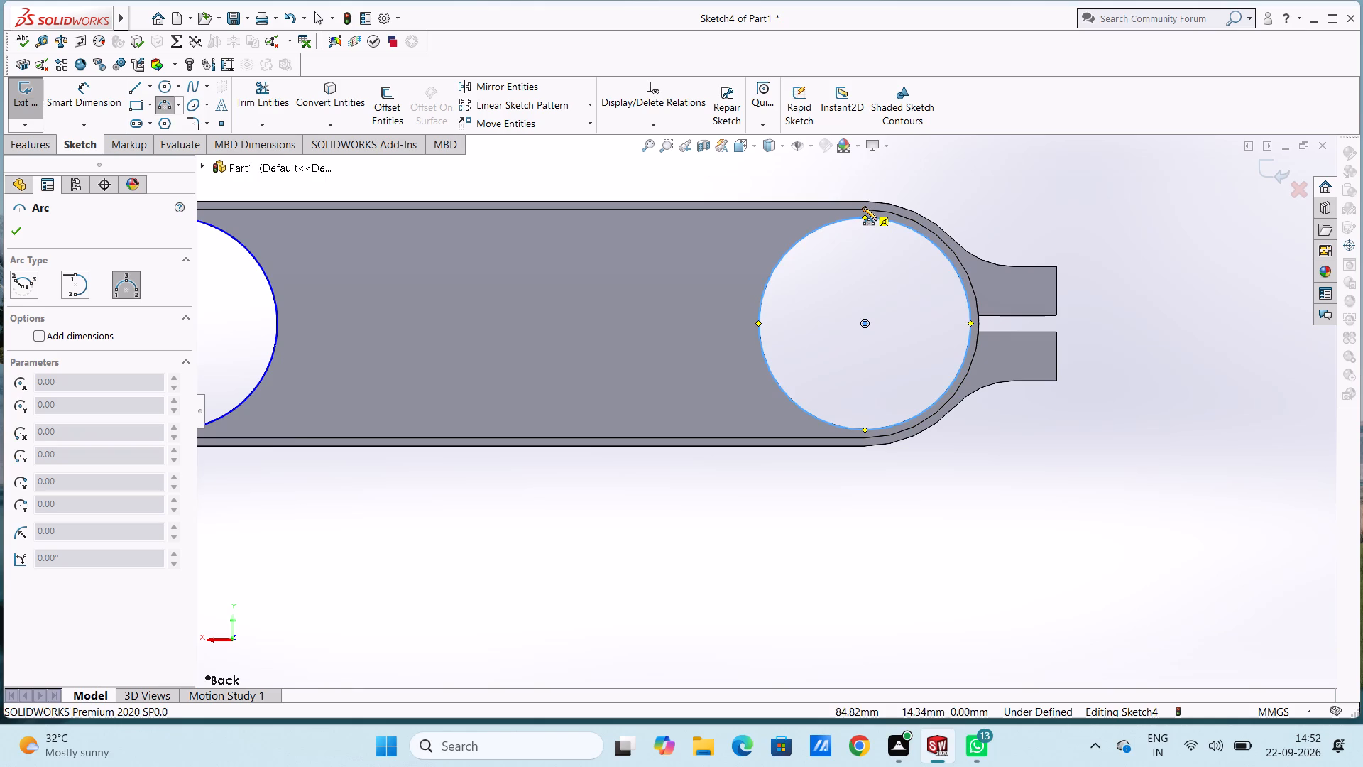
{"action": "left_click", "coordinate": [863, 207]}
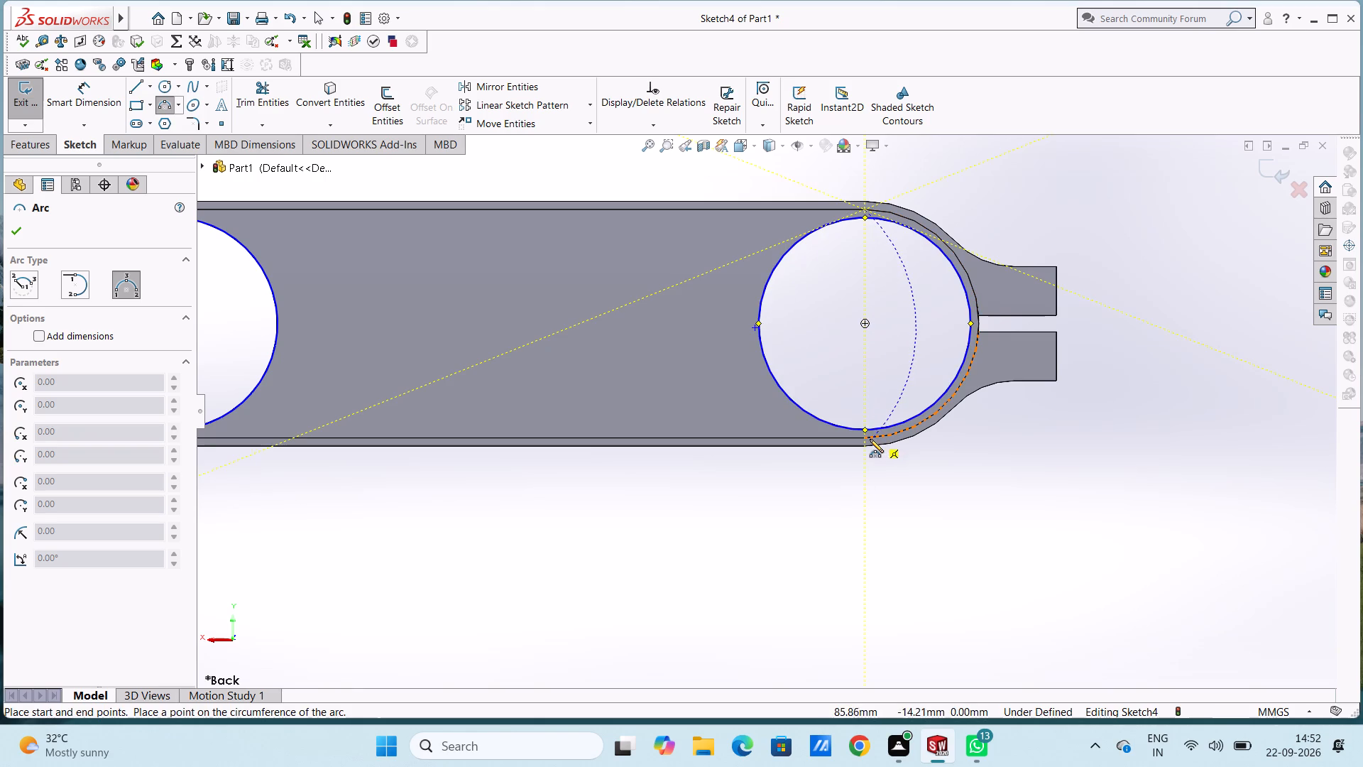
{"action": "left_click", "coordinate": [864, 437]}
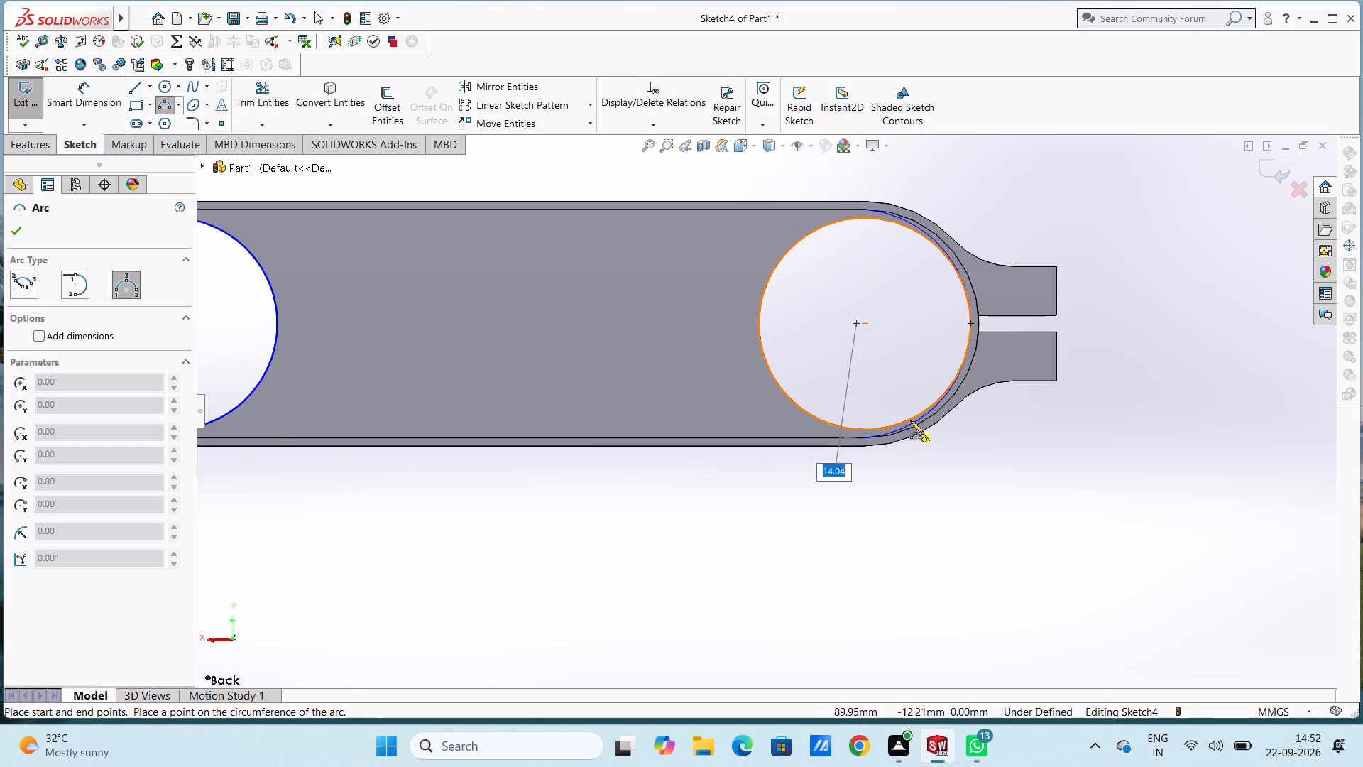
{"action": "left_click", "coordinate": [970, 376]}
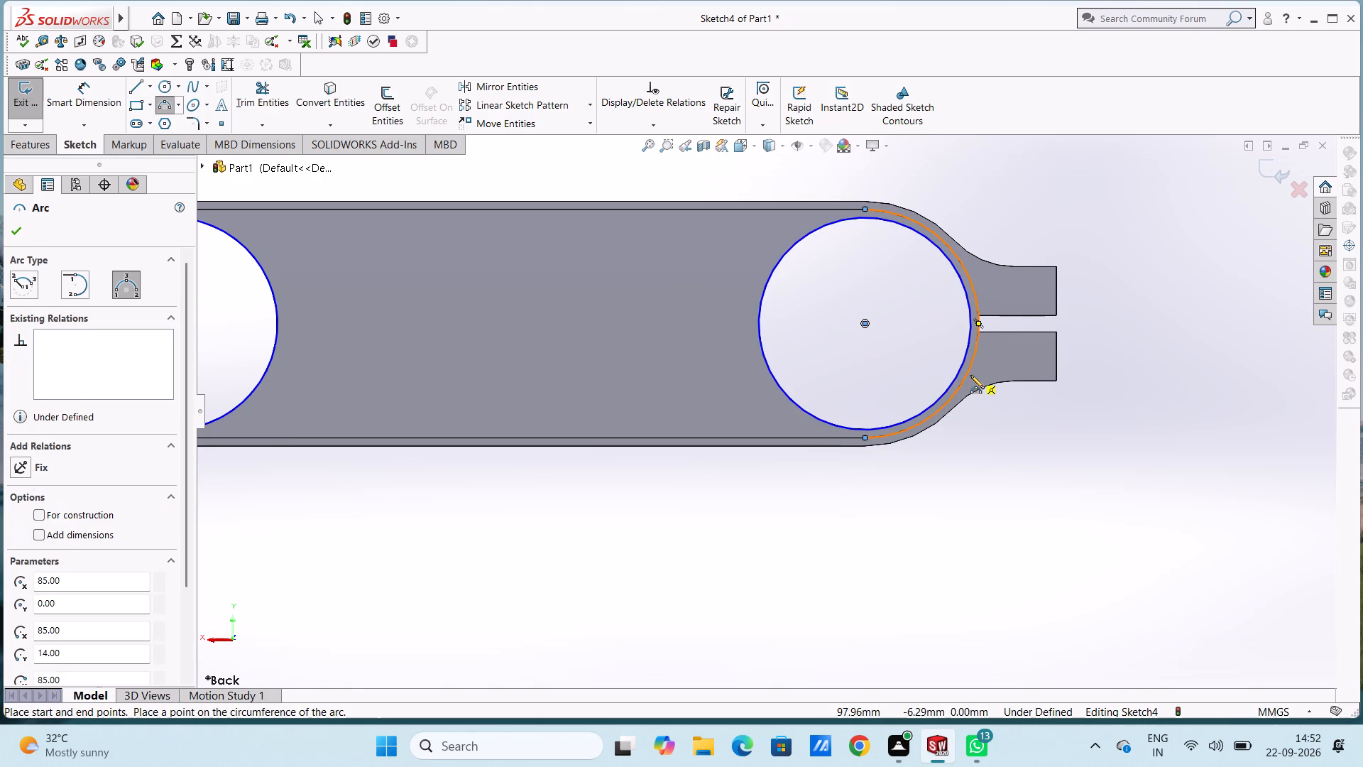
{"action": "key", "text": "Escape"}
{"action": "key", "text": "Escape"}
Connect the two arcs' upper and lower endpoints with two horizontal 85 mm lines.
{"action": "scroll", "coordinate": [970, 375], "scroll_direction": "up", "scroll_amount": 3}
{"action": "scroll", "coordinate": [207, 363], "scroll_direction": "up", "scroll_amount": 1}
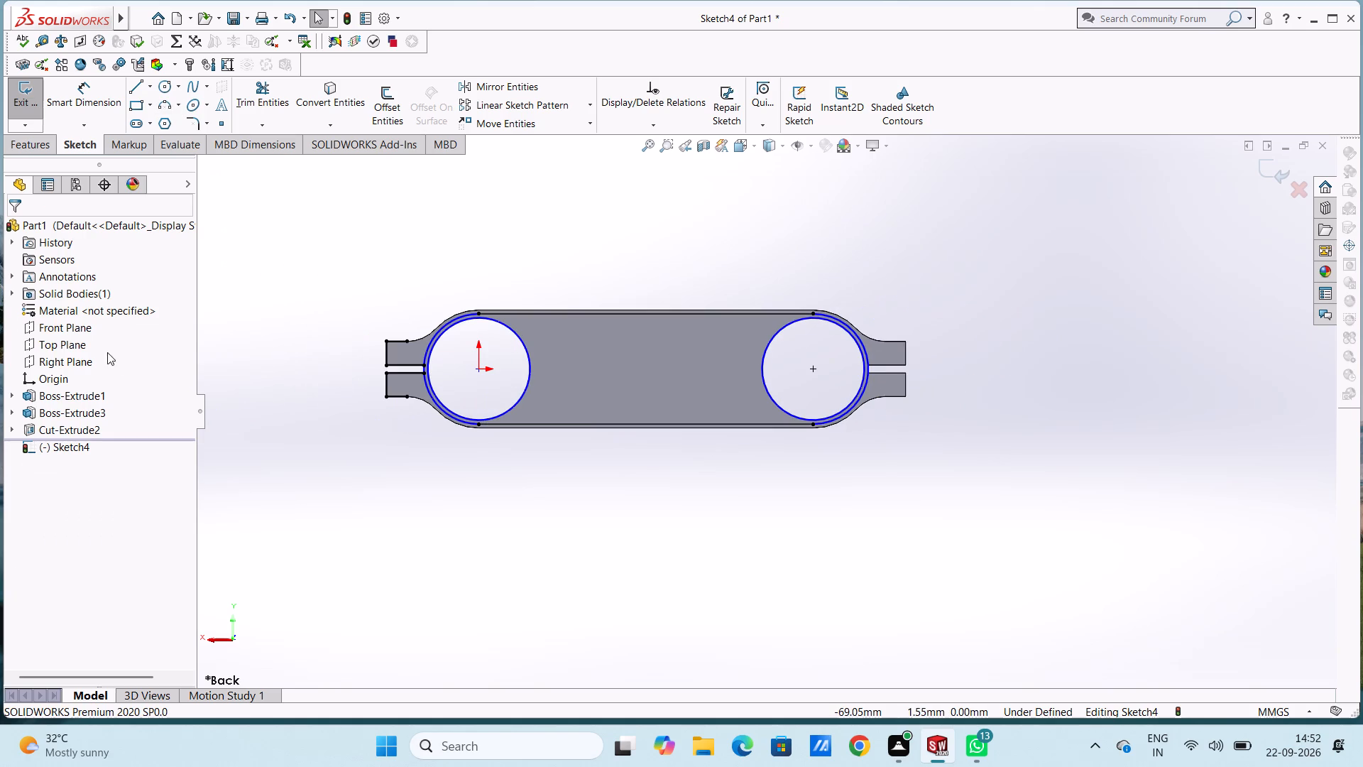
{"action": "left_click", "coordinate": [136, 85]}
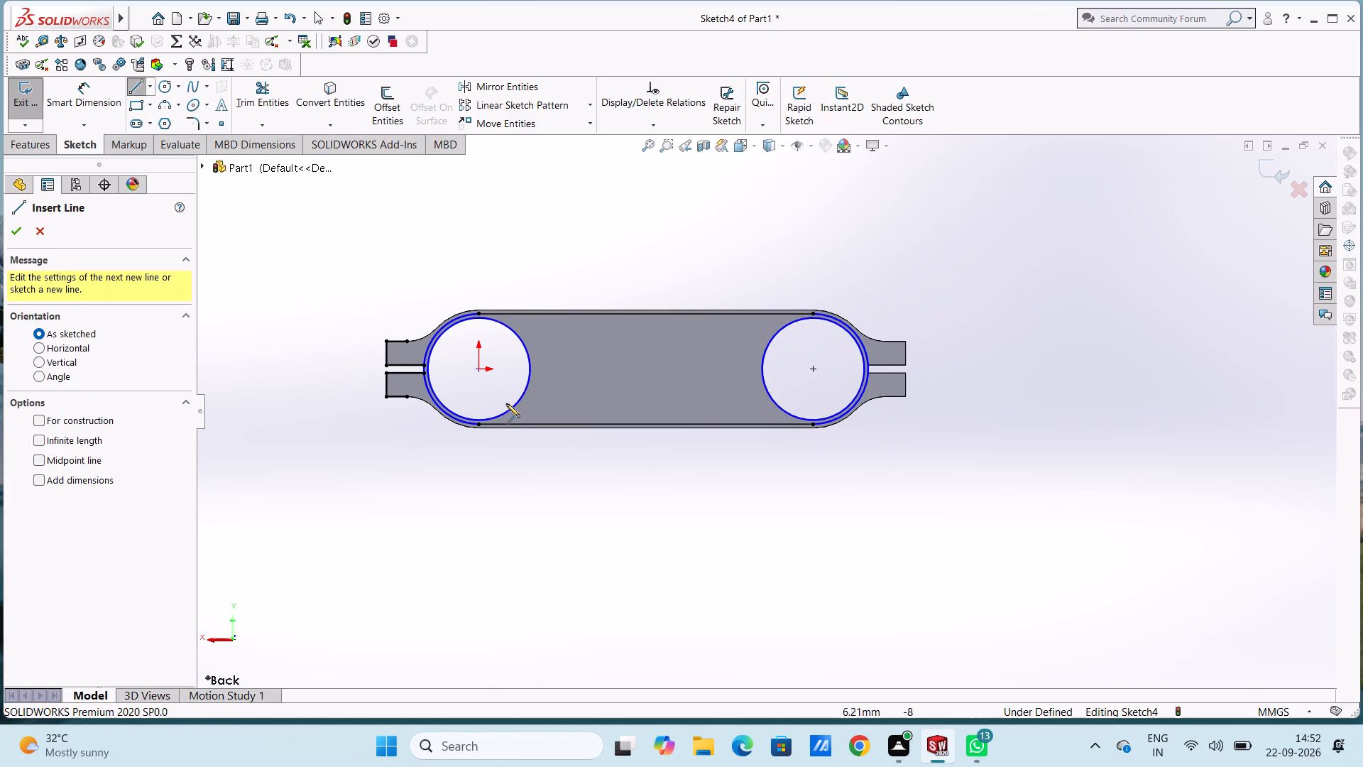
{"action": "scroll", "coordinate": [589, 434], "scroll_direction": "down", "scroll_amount": 2}
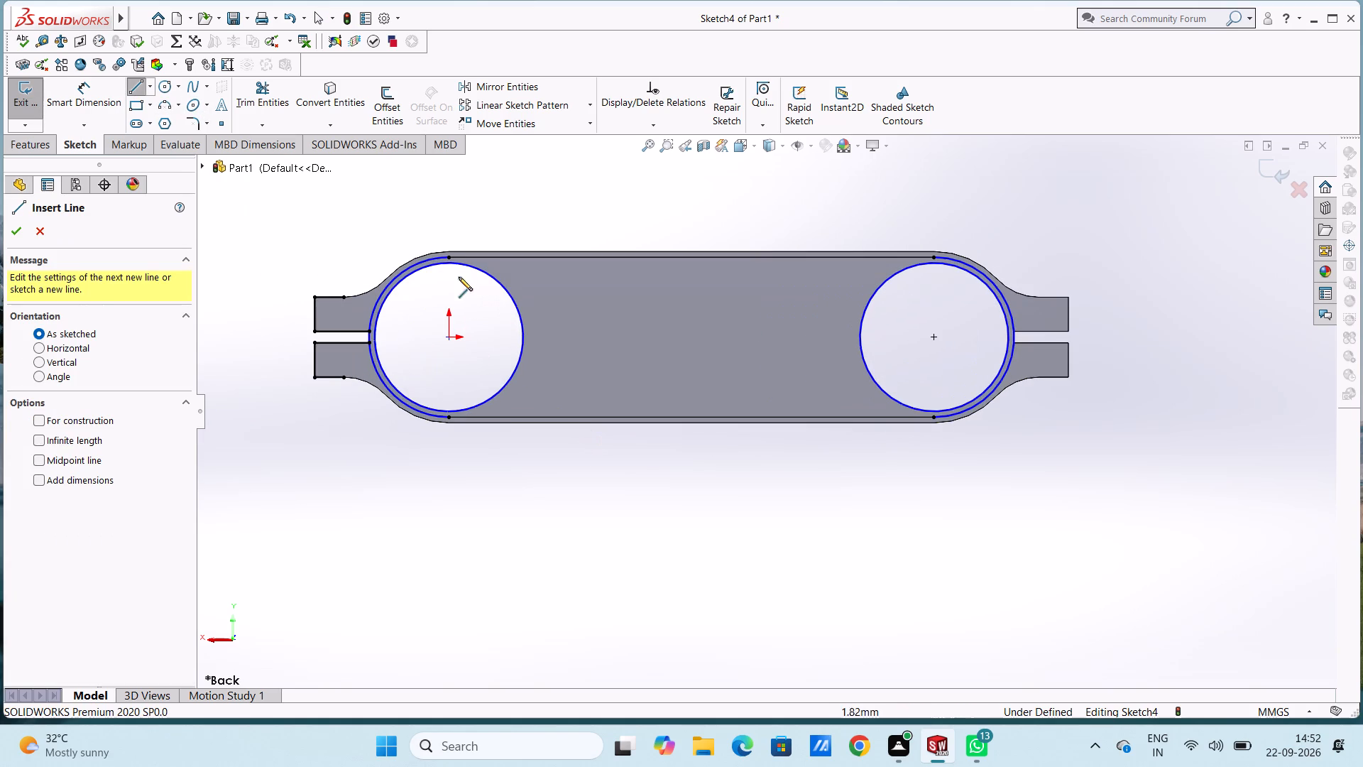
{"action": "left_click", "coordinate": [452, 259]}
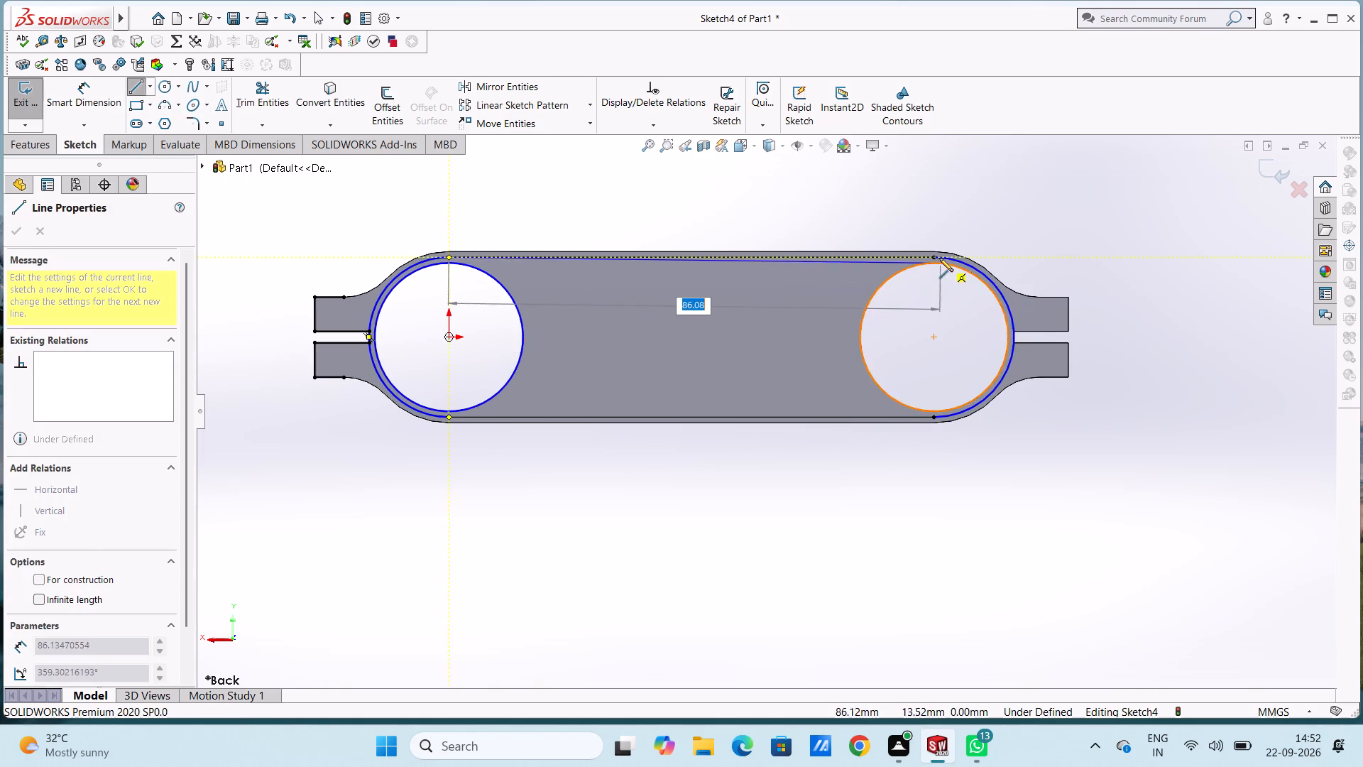
{"action": "left_click", "coordinate": [933, 255]}
{"action": "key", "text": "Escape"}
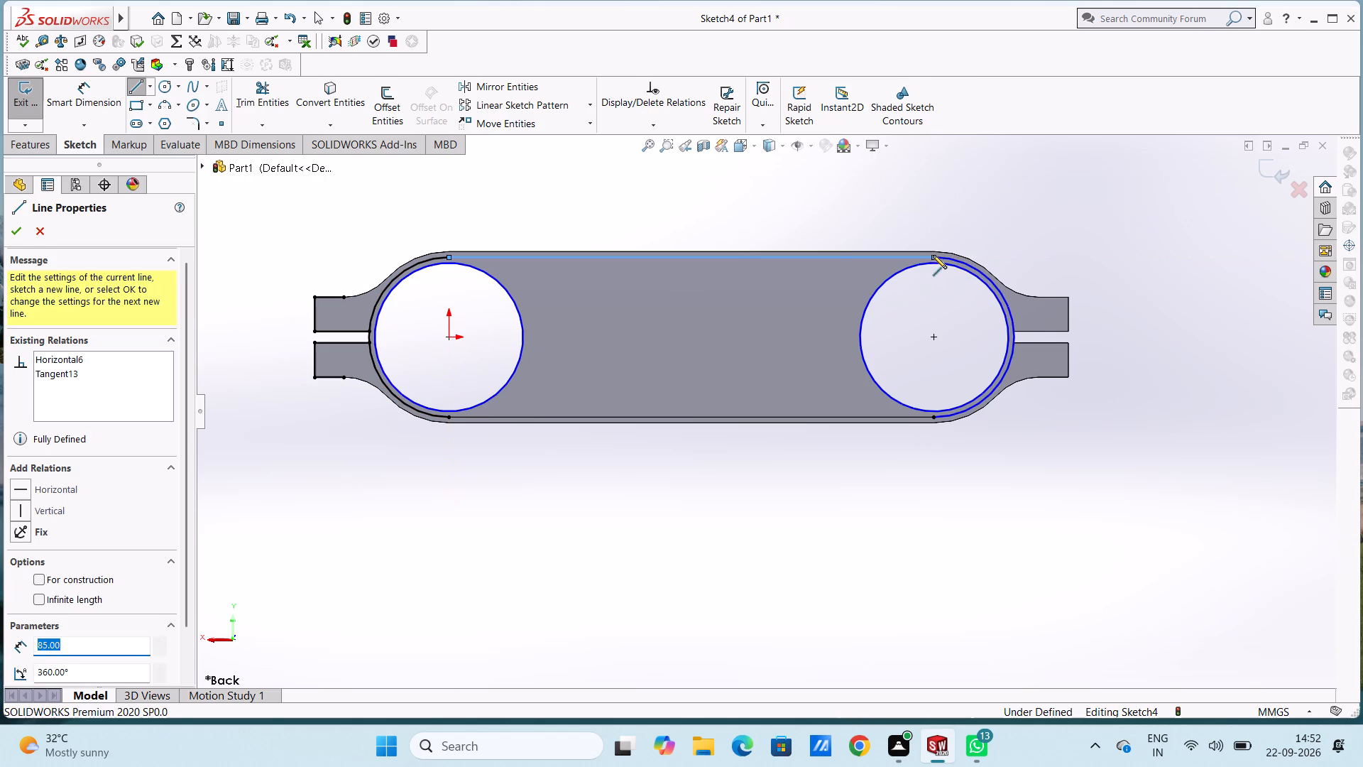
{"action": "key", "text": "Escape"}
{"action": "left_click", "coordinate": [137, 89]}
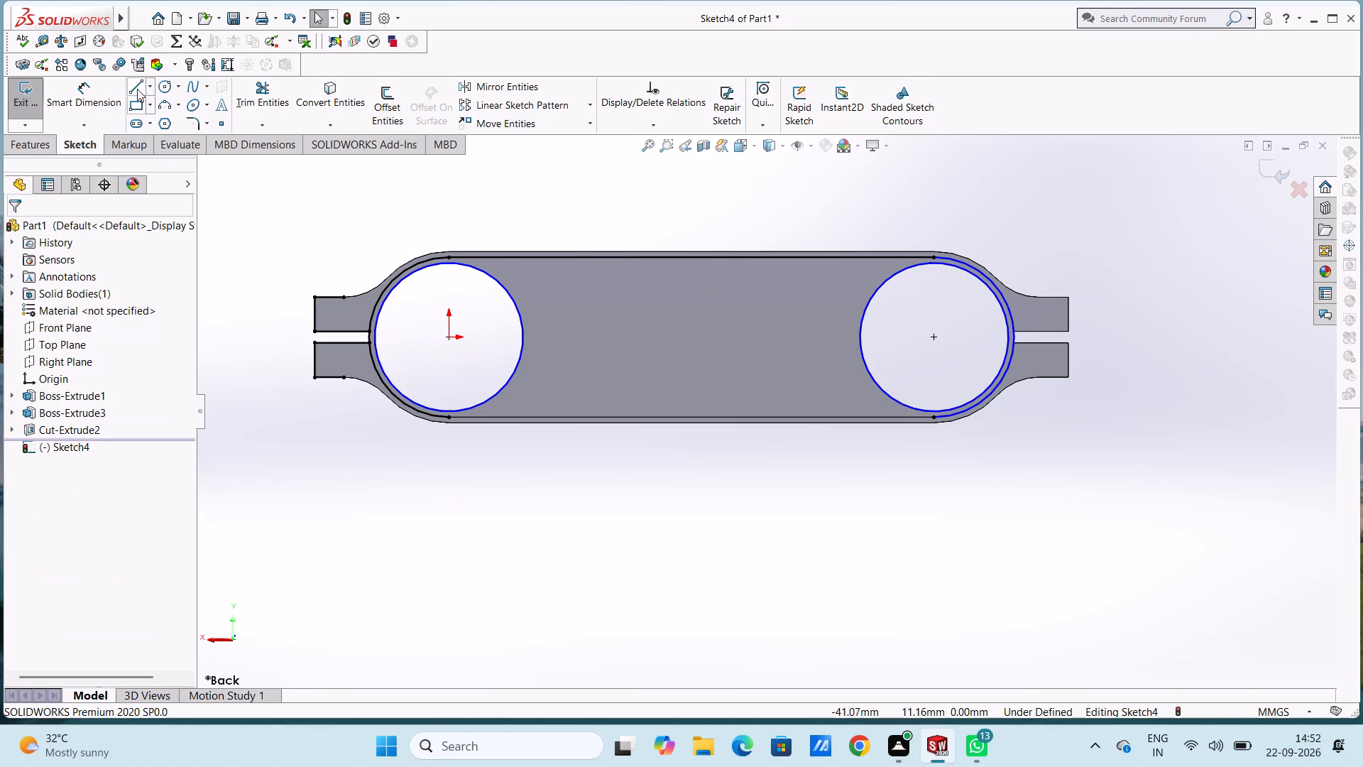
{"action": "left_click", "coordinate": [449, 419]}
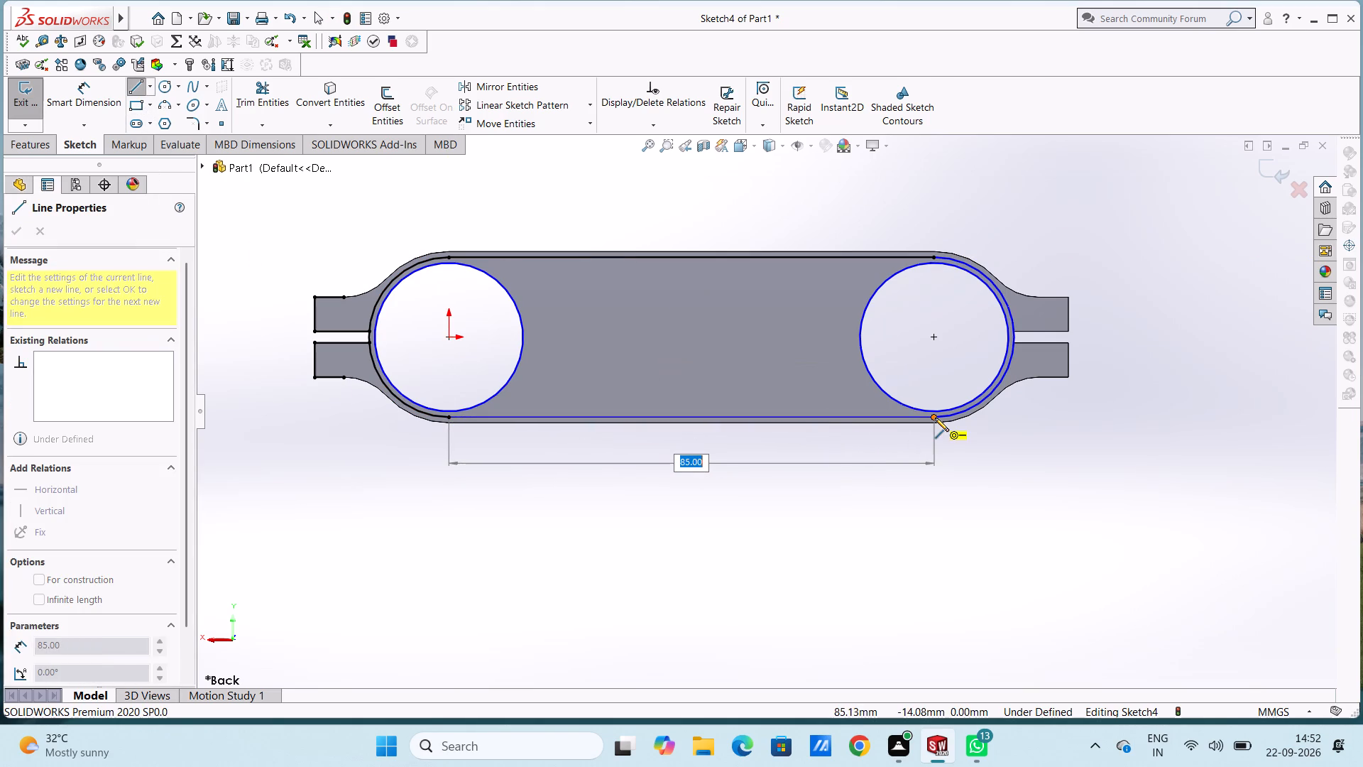
{"action": "left_click", "coordinate": [935, 418]}
{"action": "key", "text": "Escape"}
{"action": "key", "text": "Escape"}
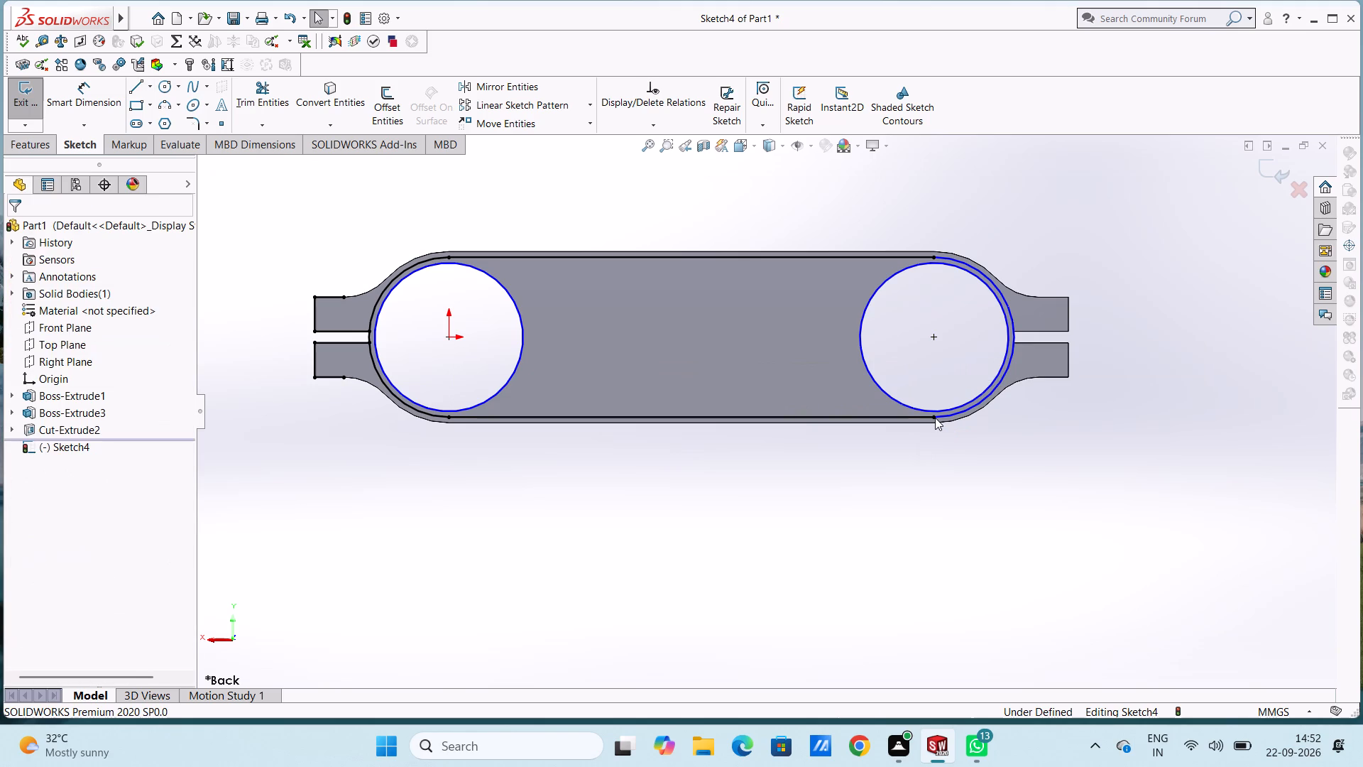
Dimension the far-end arc with a 14 mm radius.
{"action": "scroll", "coordinate": [935, 418], "scroll_direction": "up", "scroll_amount": 4}
{"action": "scroll", "coordinate": [712, 351], "scroll_direction": "down", "scroll_amount": 3}
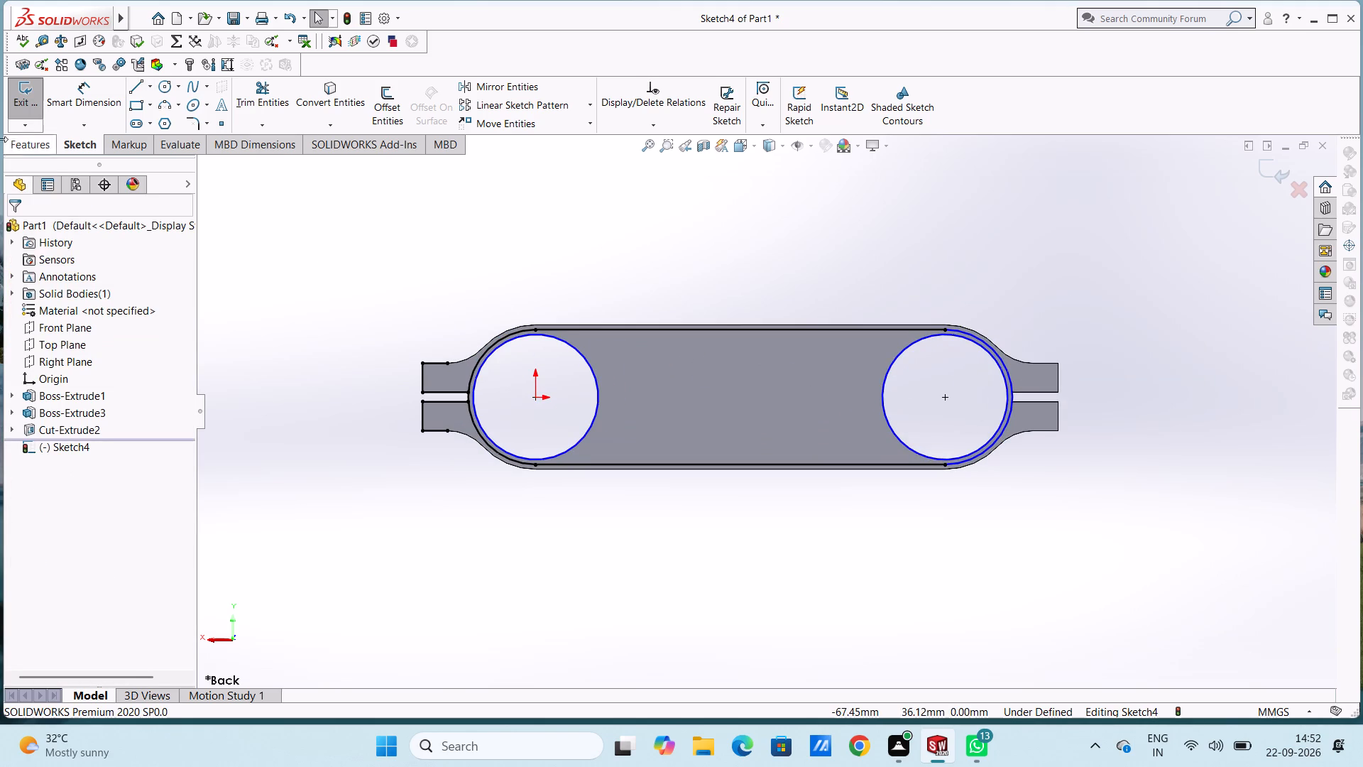
{"action": "left_click", "coordinate": [80, 99]}
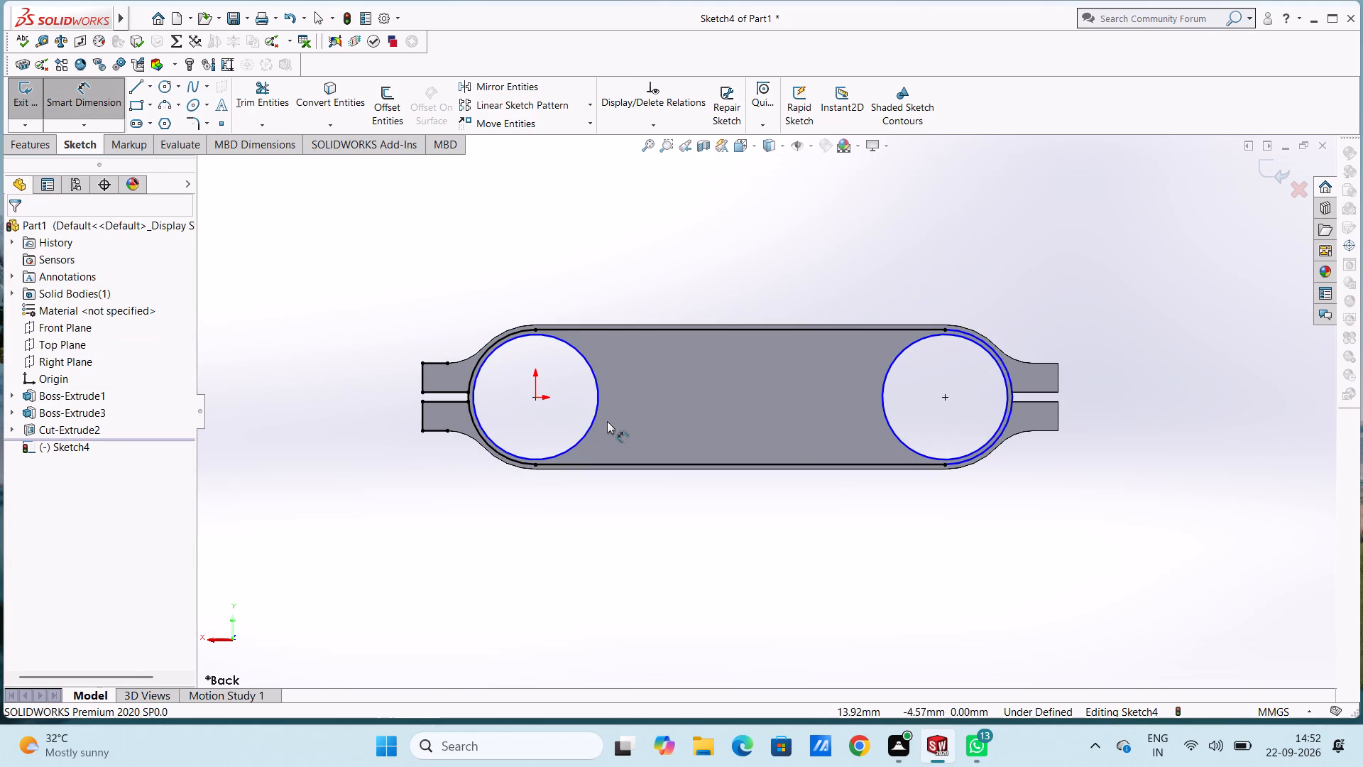
{"action": "scroll", "coordinate": [612, 430], "scroll_direction": "up", "scroll_amount": 3}
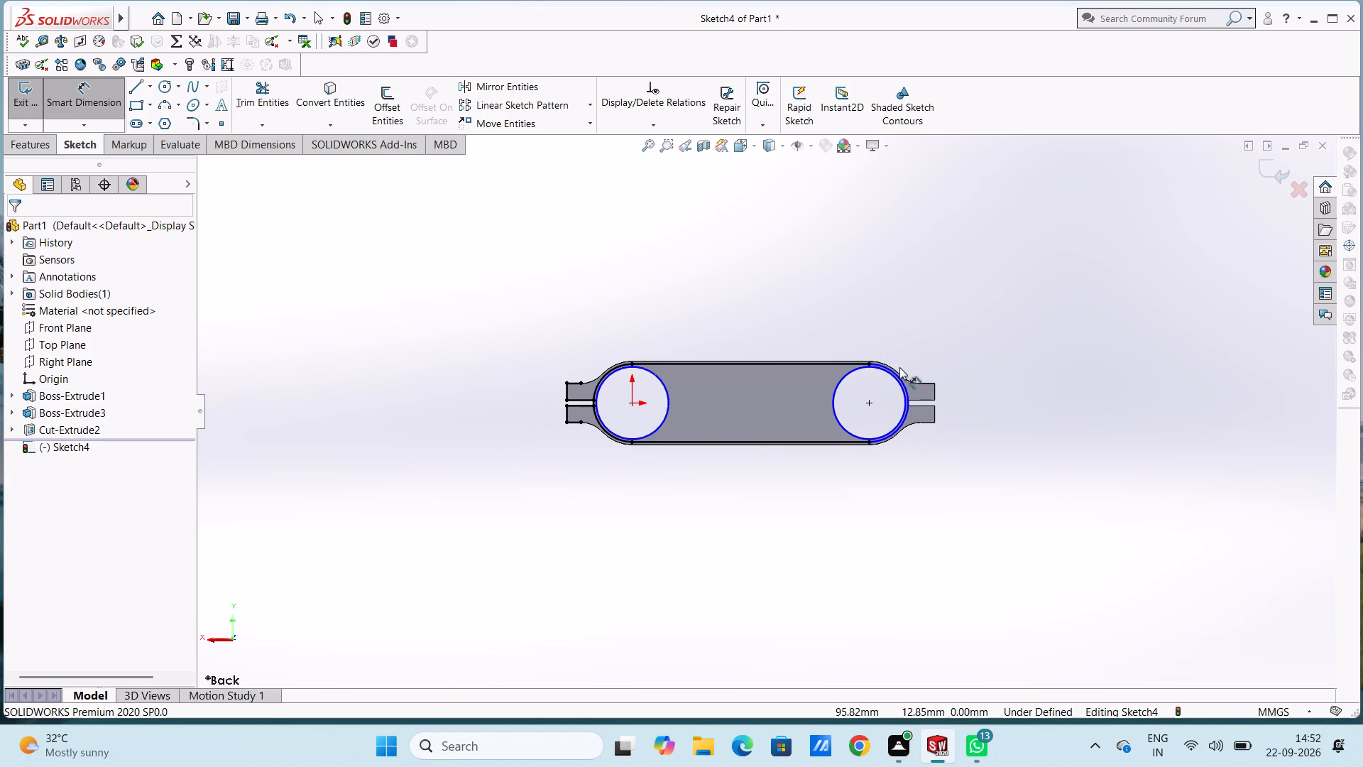
{"action": "scroll", "coordinate": [900, 369], "scroll_direction": "down", "scroll_amount": 1}
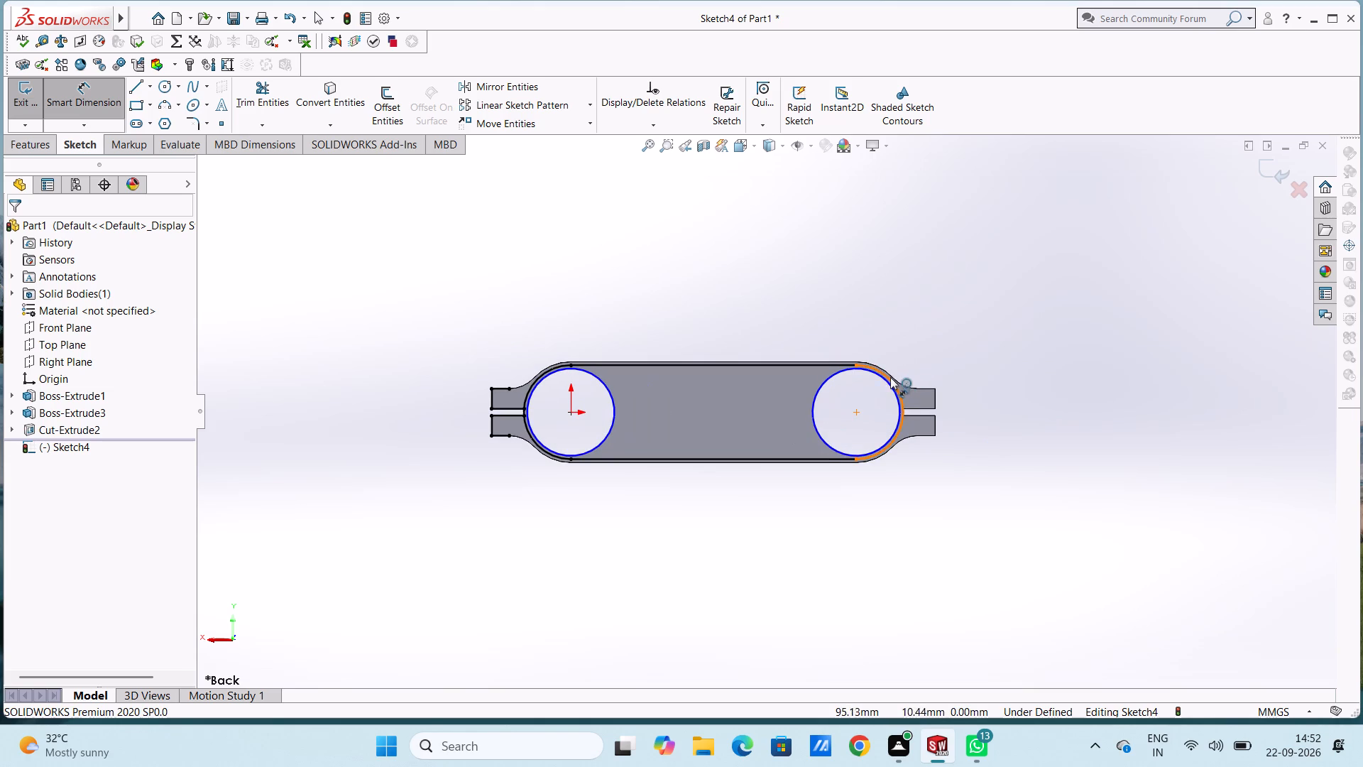
{"action": "left_click", "coordinate": [896, 382]}
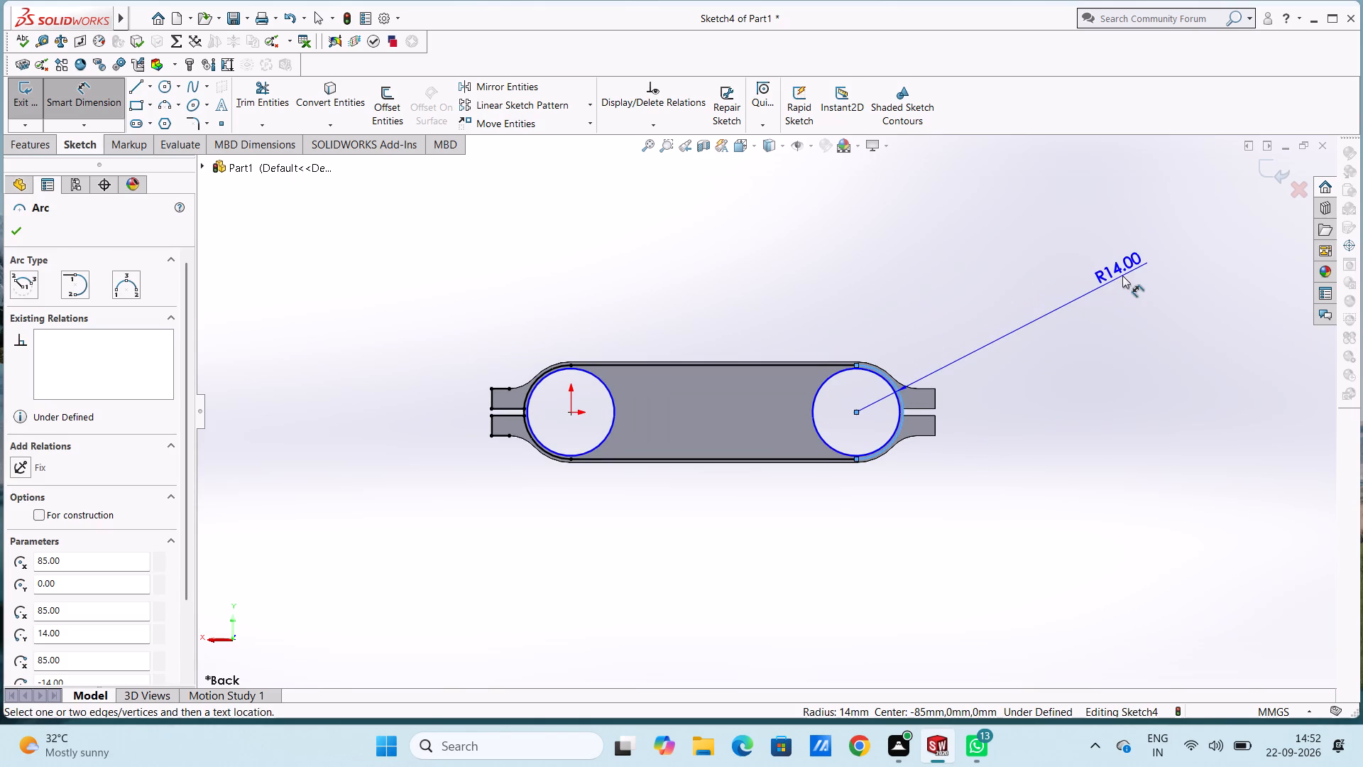
{"action": "left_click", "coordinate": [1122, 276]}
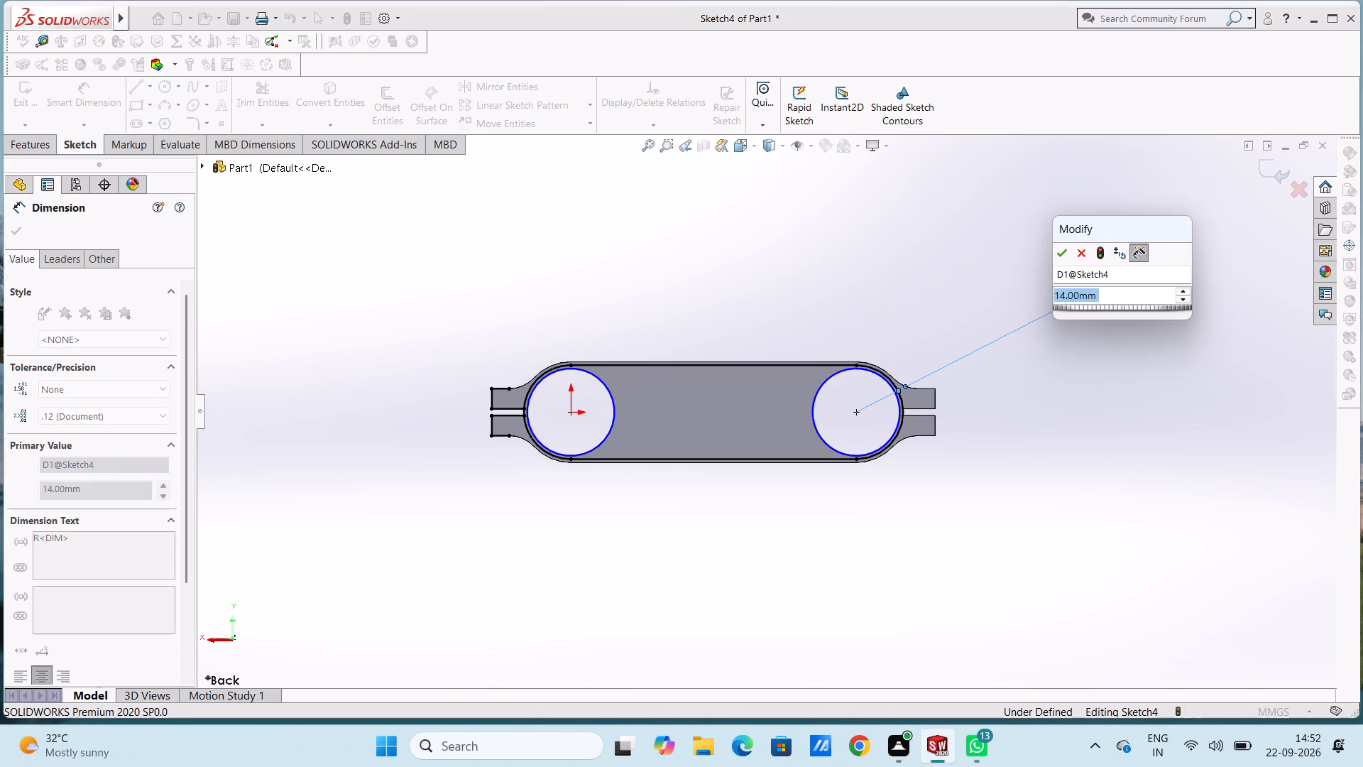
{"action": "left_click", "coordinate": [1065, 256]}
{"action": "left_click", "coordinate": [1012, 260]}
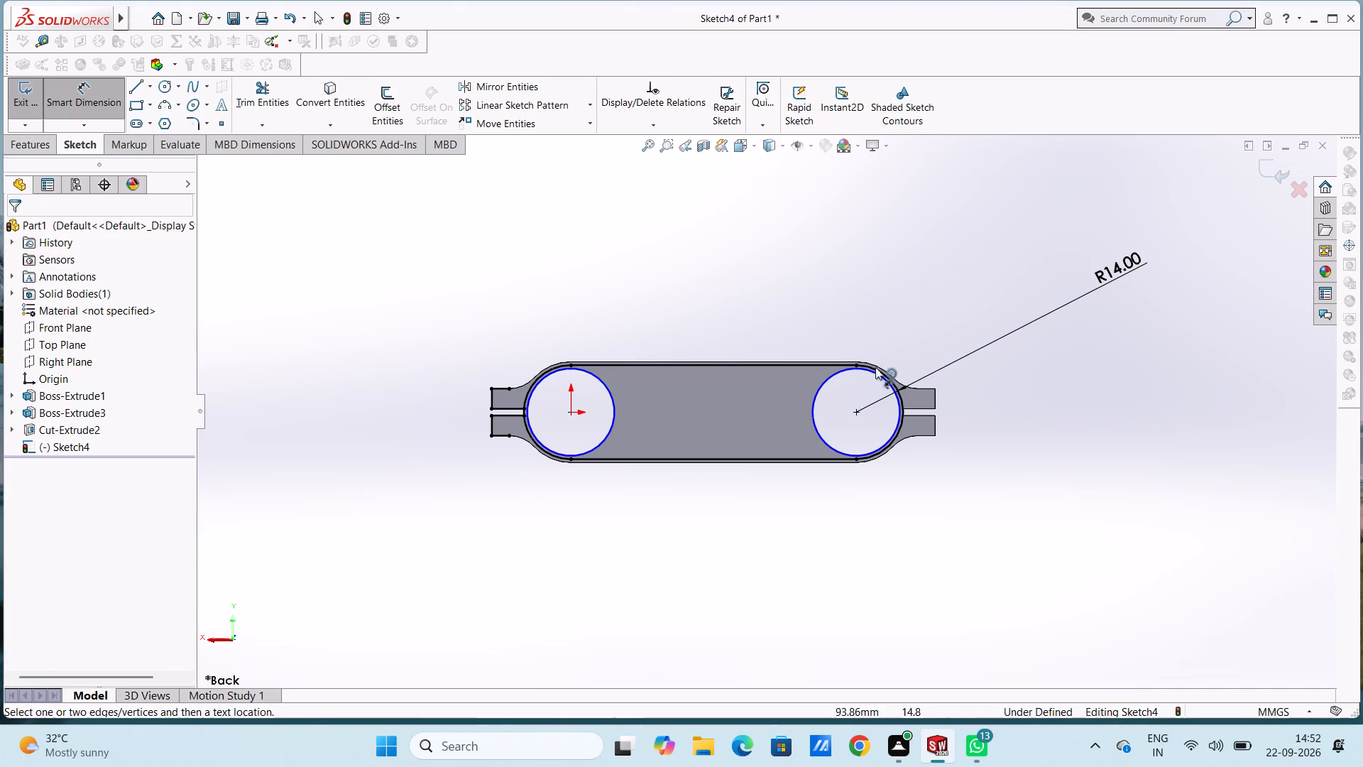
Dimension the far-end circle and the origin circle with 26 mm diameters.
{"action": "left_click", "coordinate": [823, 388]}
{"action": "left_click", "coordinate": [1061, 239]}
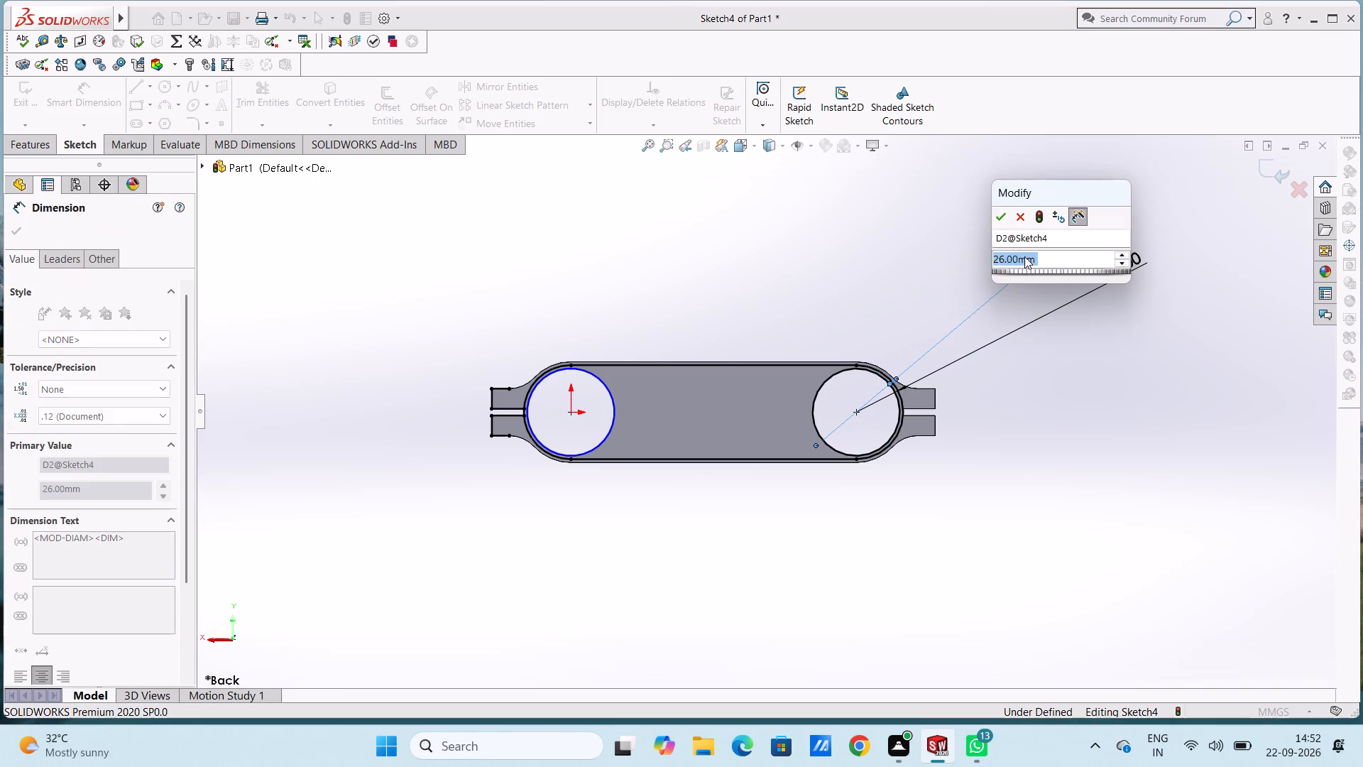
{"action": "left_click", "coordinate": [1002, 217]}
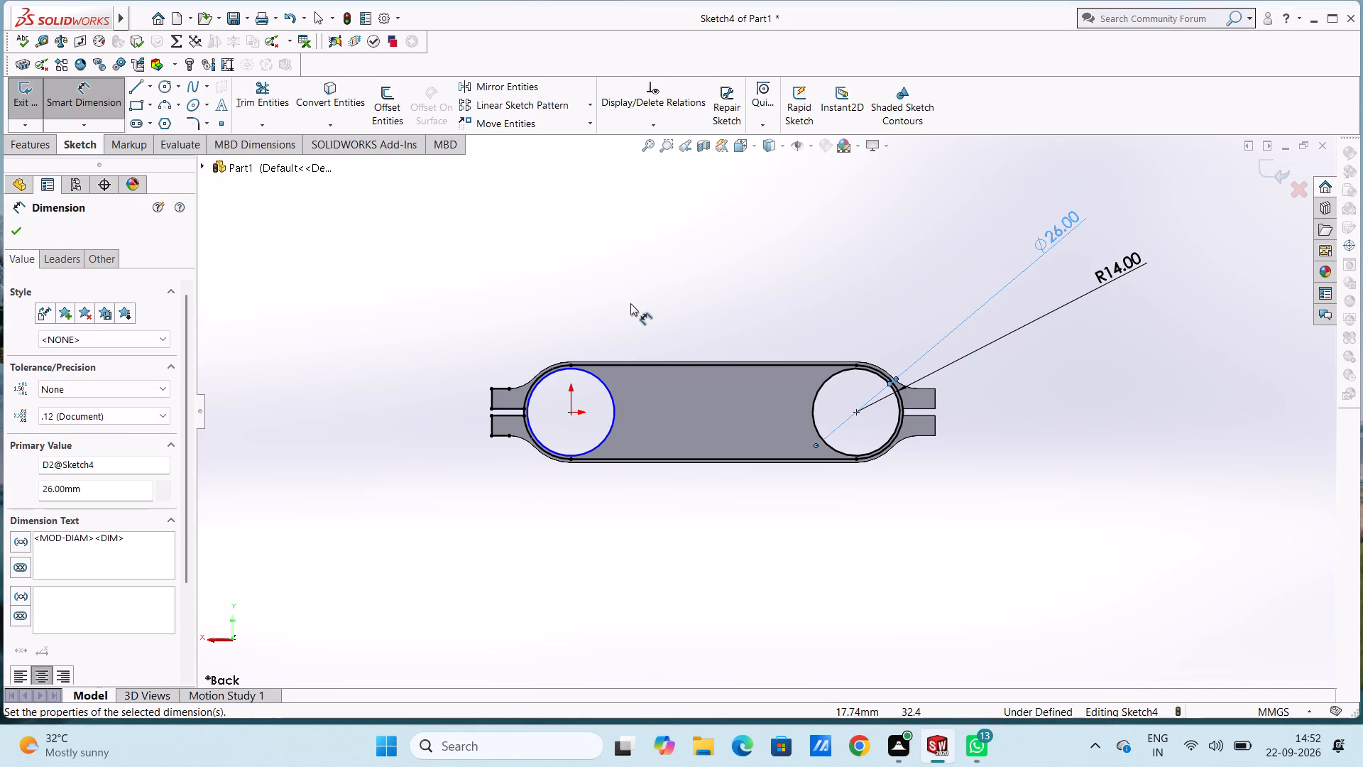
{"action": "left_click", "coordinate": [557, 373]}
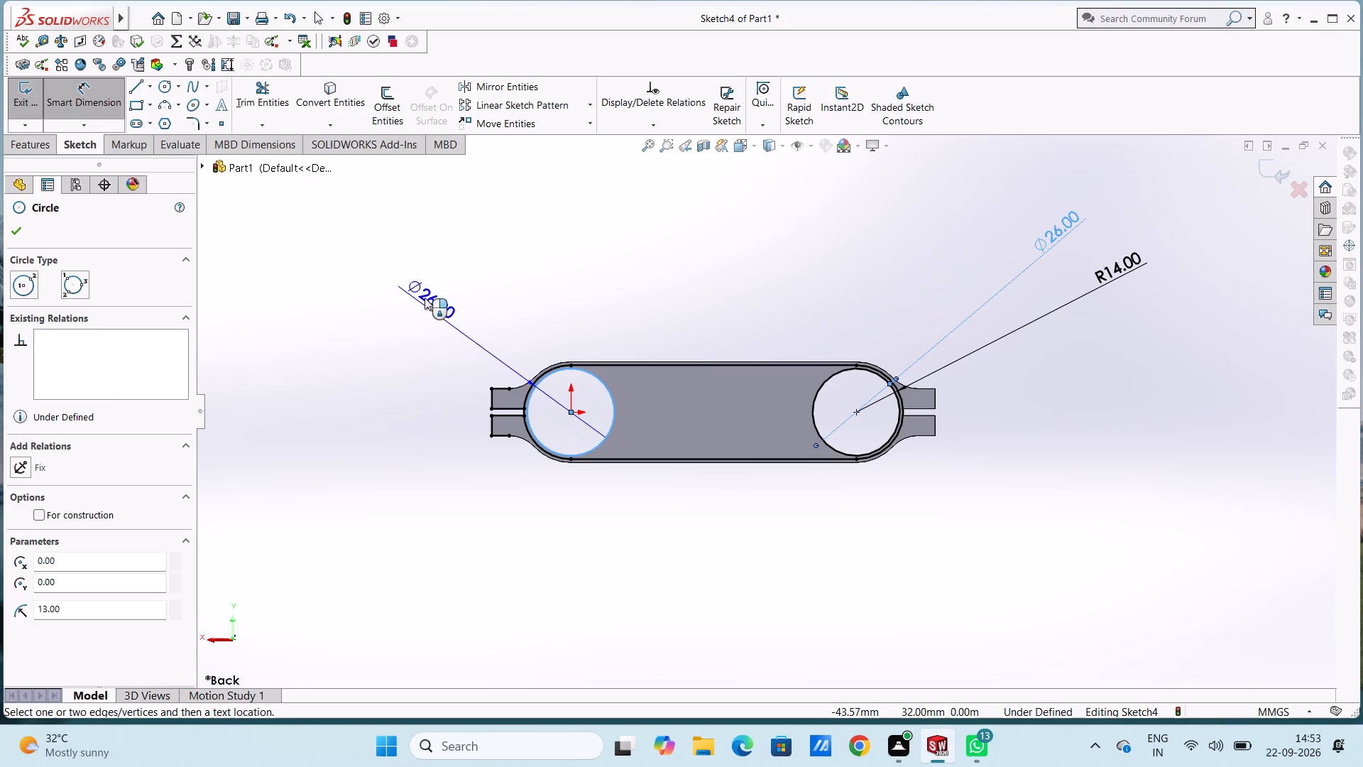
{"action": "left_click", "coordinate": [432, 268]}
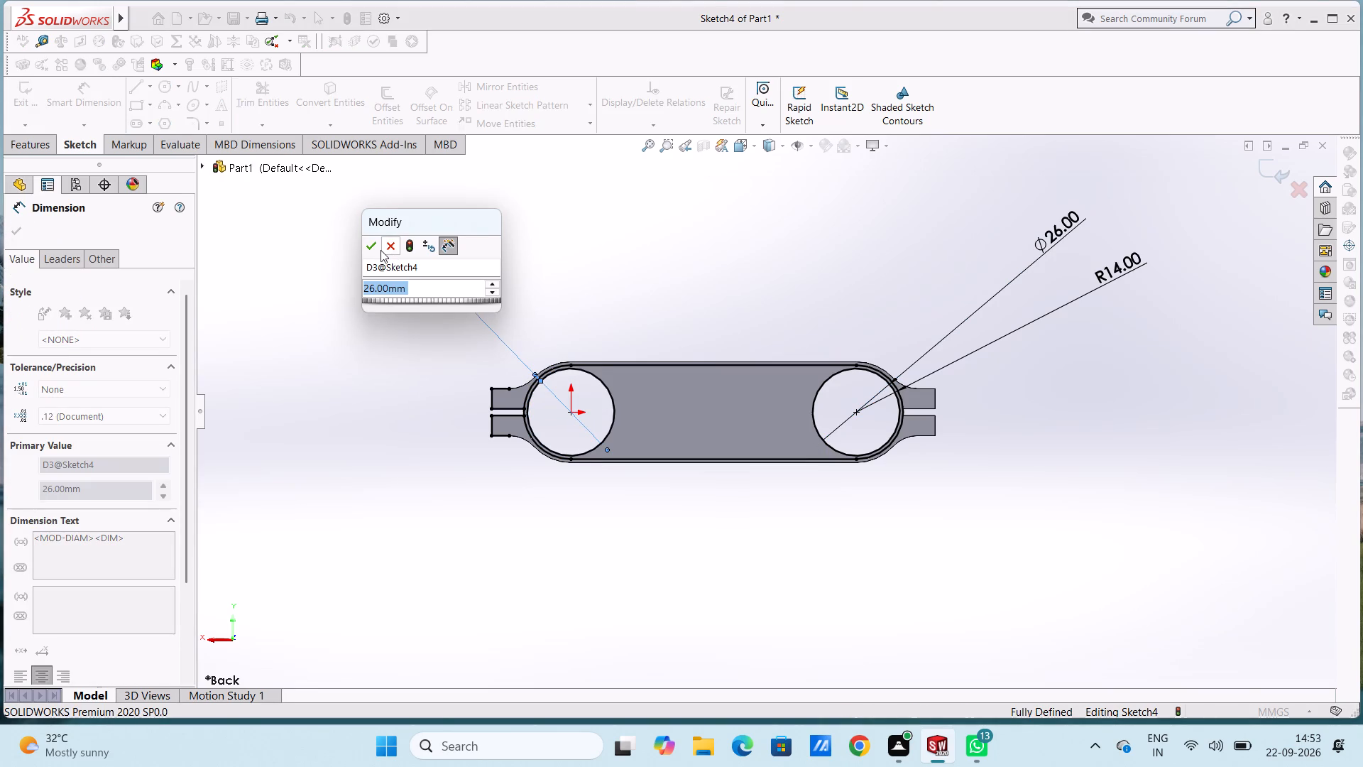
{"action": "left_click", "coordinate": [371, 248]}
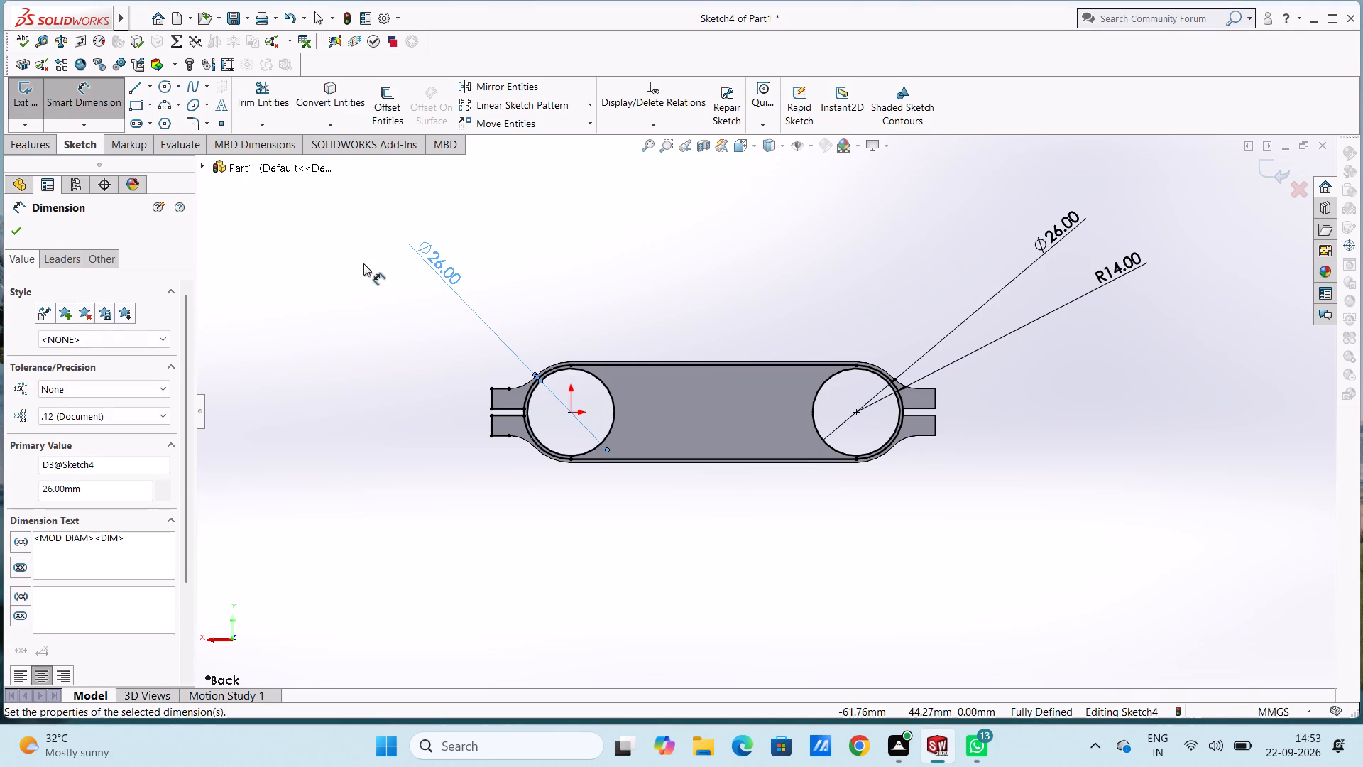
Sketch two three-point arcs at the origin end's upper side: the 10 mm tab blend and the 15 mm outer slot edge.
{"action": "key", "text": "Escape"}
{"action": "key", "text": "Escape"}
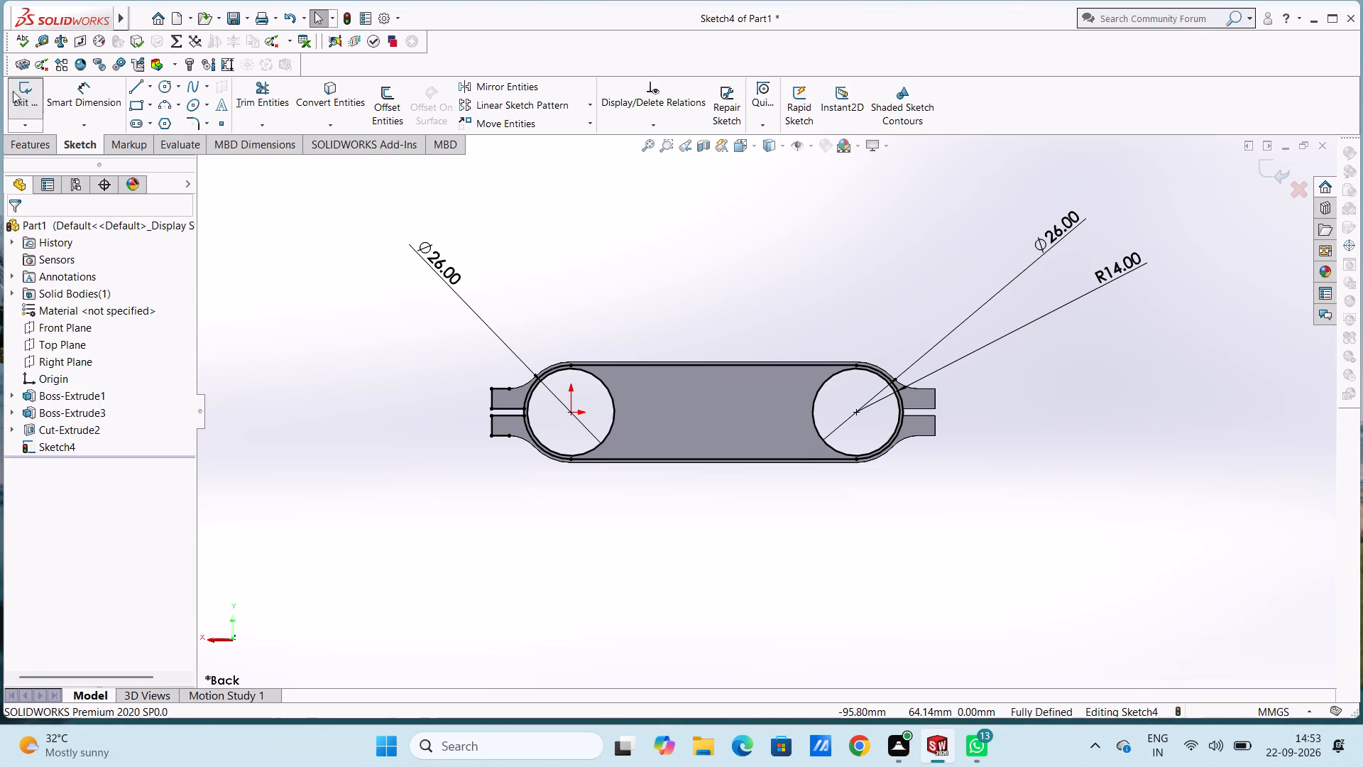
{"action": "left_click", "coordinate": [168, 105]}
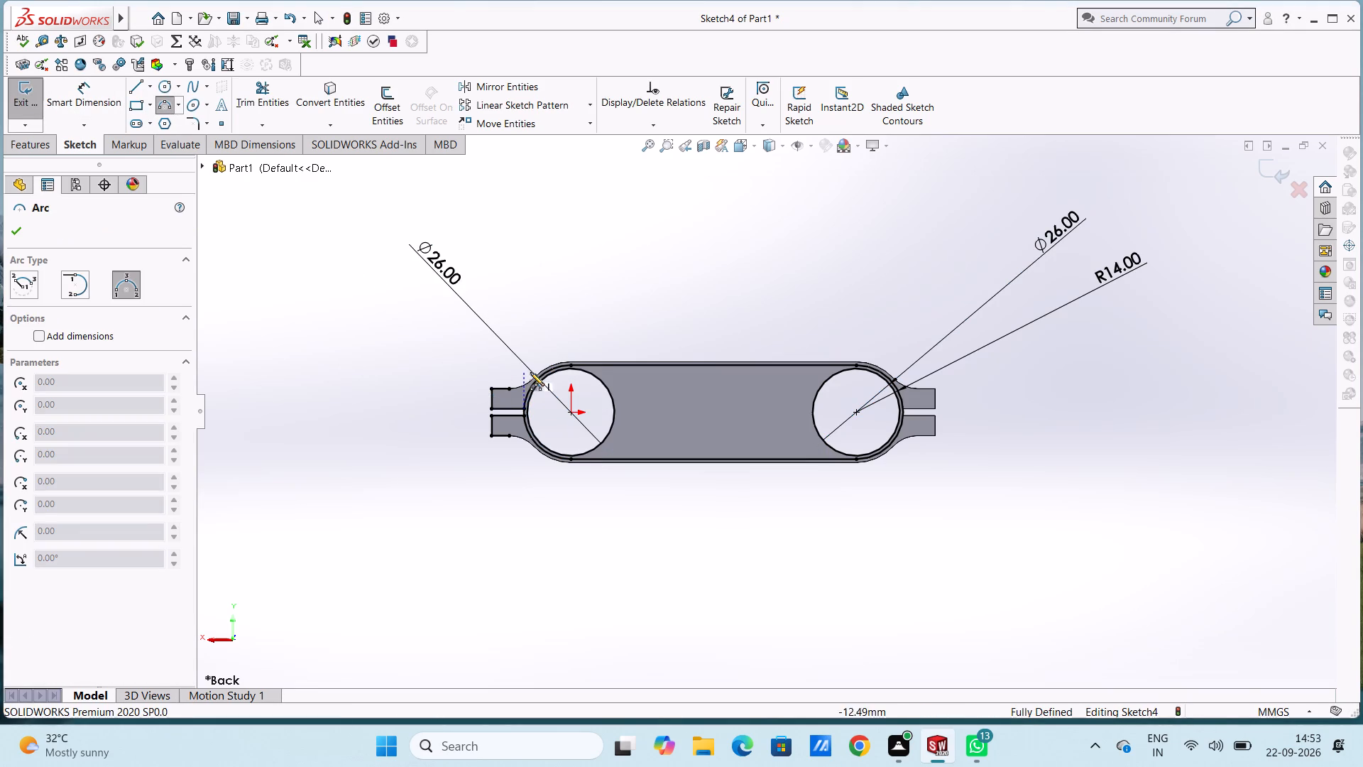
{"action": "scroll", "coordinate": [539, 378], "scroll_direction": "down", "scroll_amount": 3}
{"action": "left_click", "coordinate": [525, 399]}
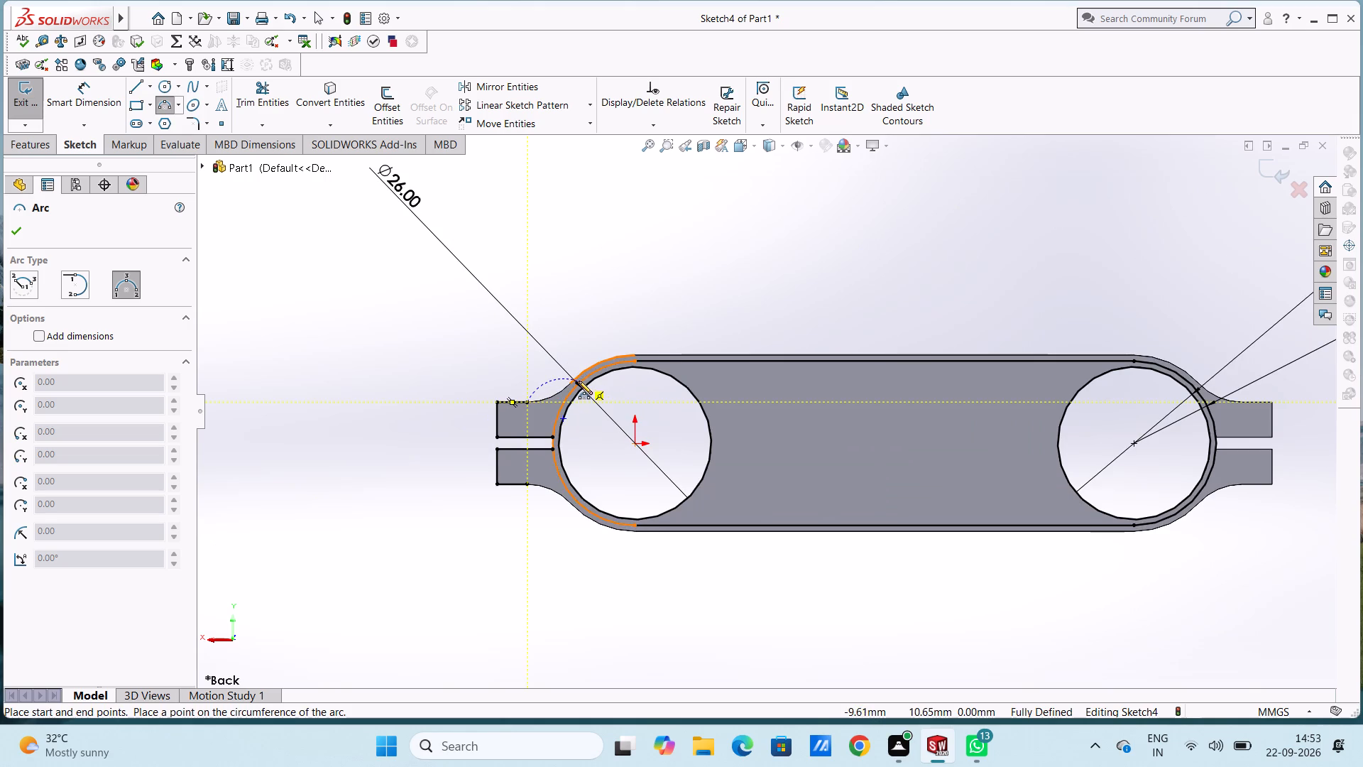
{"action": "left_click", "coordinate": [566, 383]}
{"action": "left_click", "coordinate": [563, 388]}
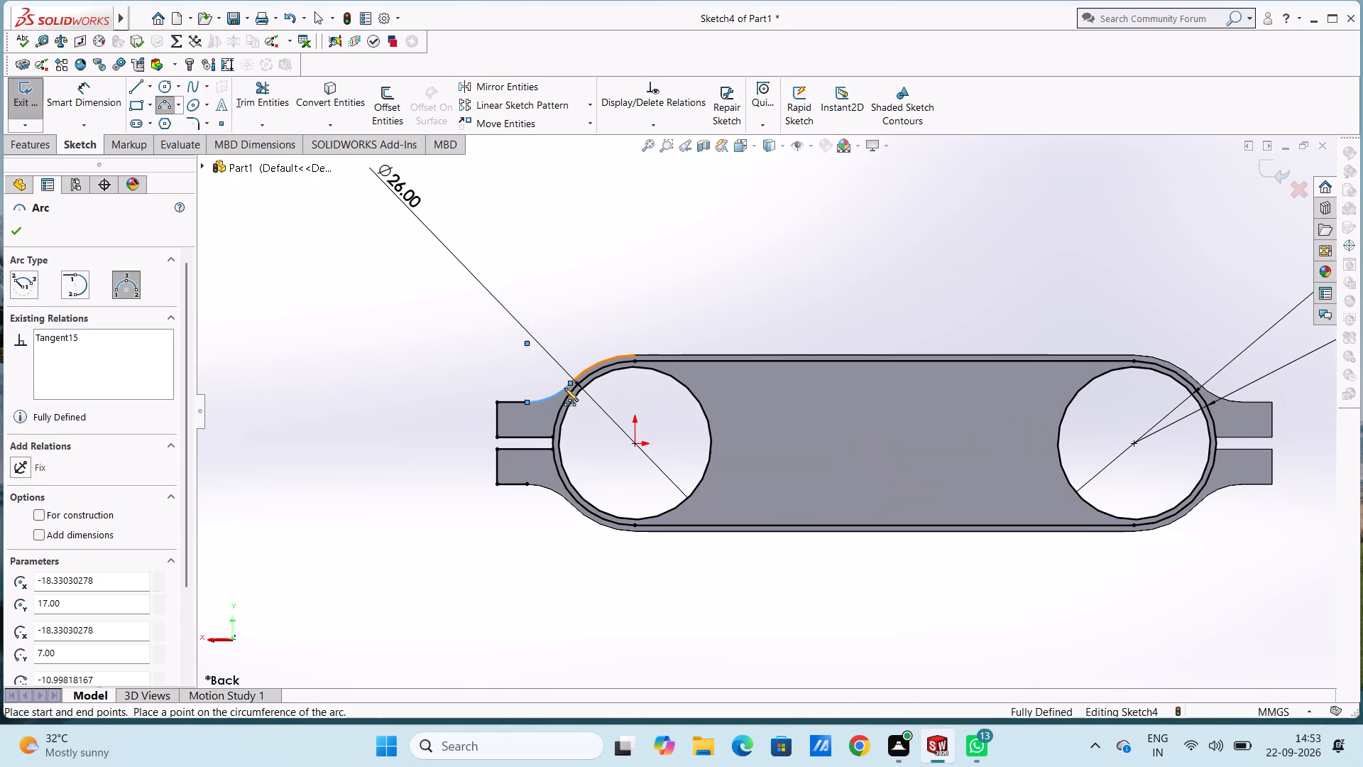
{"action": "left_click", "coordinate": [569, 382]}
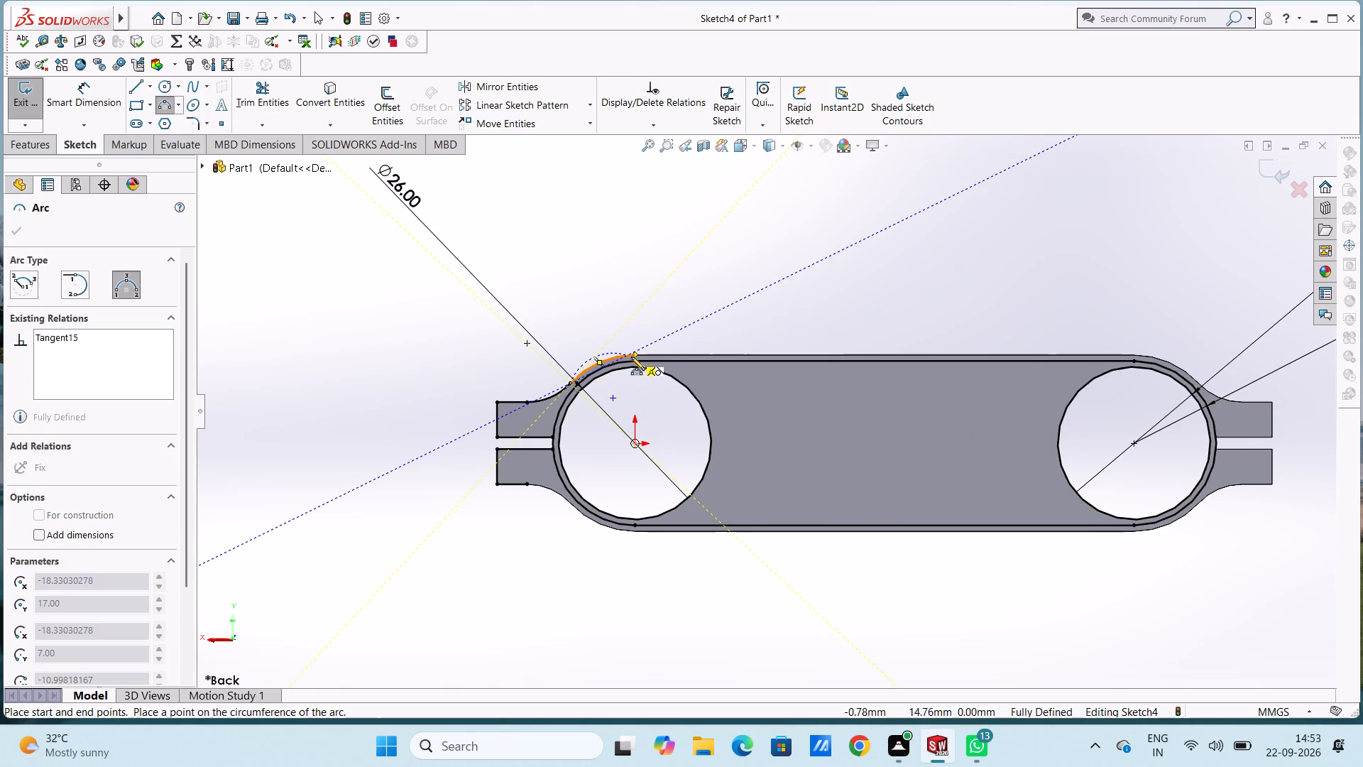
{"action": "left_click", "coordinate": [633, 355]}
{"action": "left_click", "coordinate": [628, 358]}
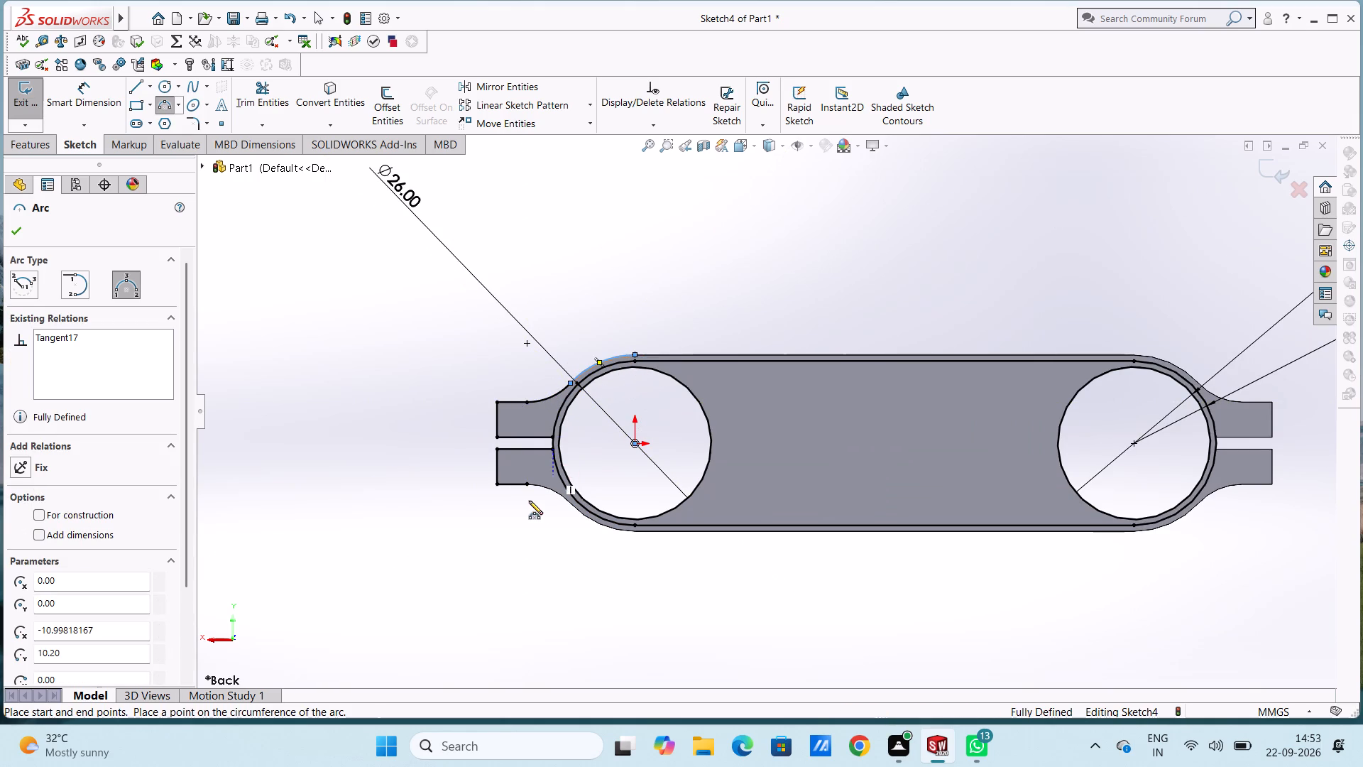
Sketch the matching 10 mm blend arc and 15 mm outer-edge arc on the origin end's lower side.
{"action": "left_click", "coordinate": [528, 484]}
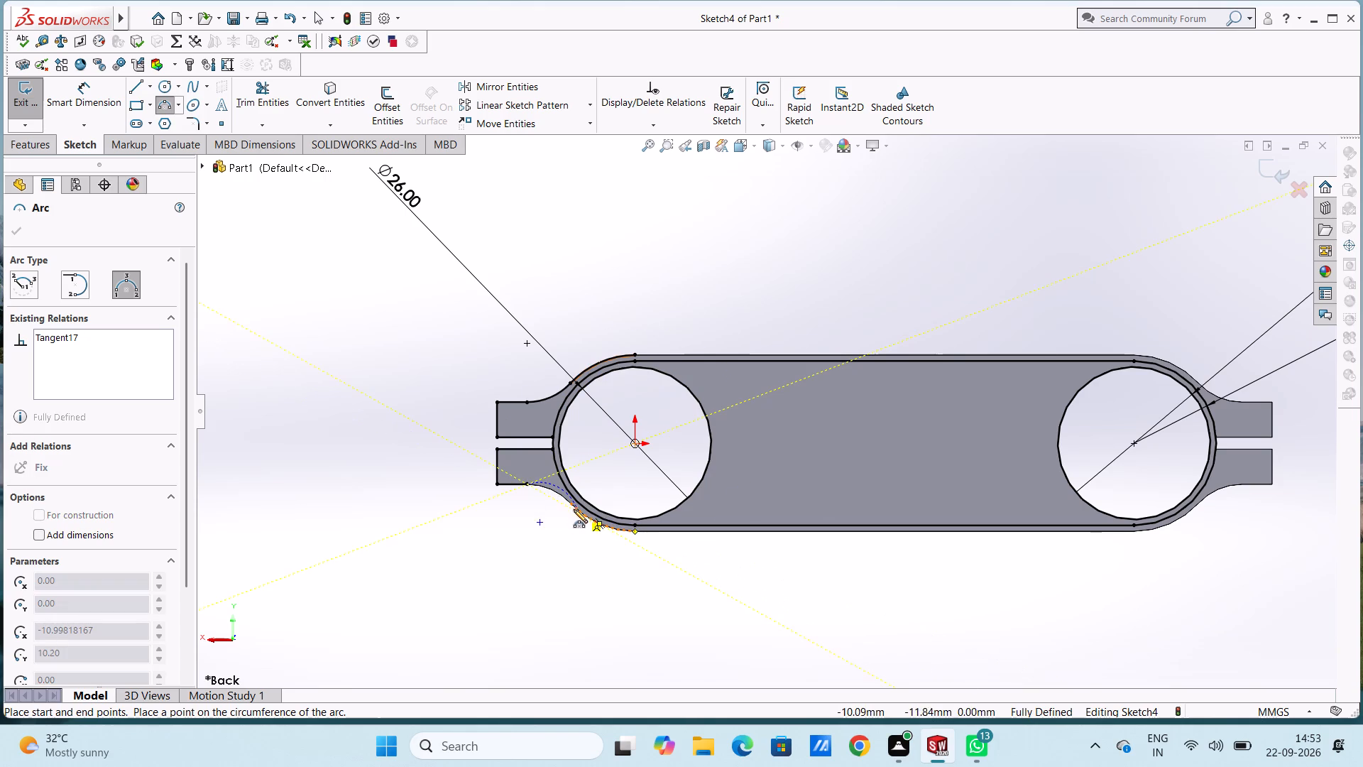
{"action": "left_click", "coordinate": [569, 501]}
{"action": "left_click", "coordinate": [569, 503]}
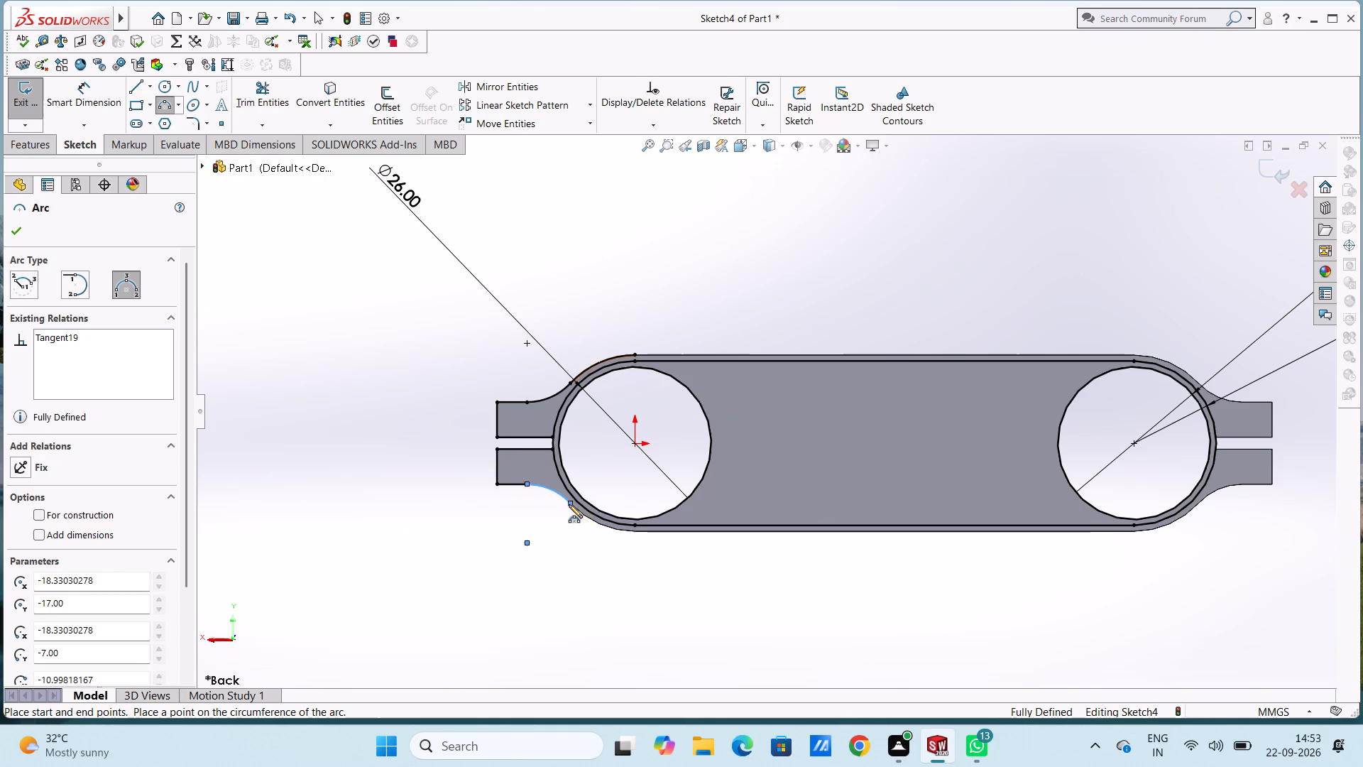
{"action": "left_click", "coordinate": [572, 505]}
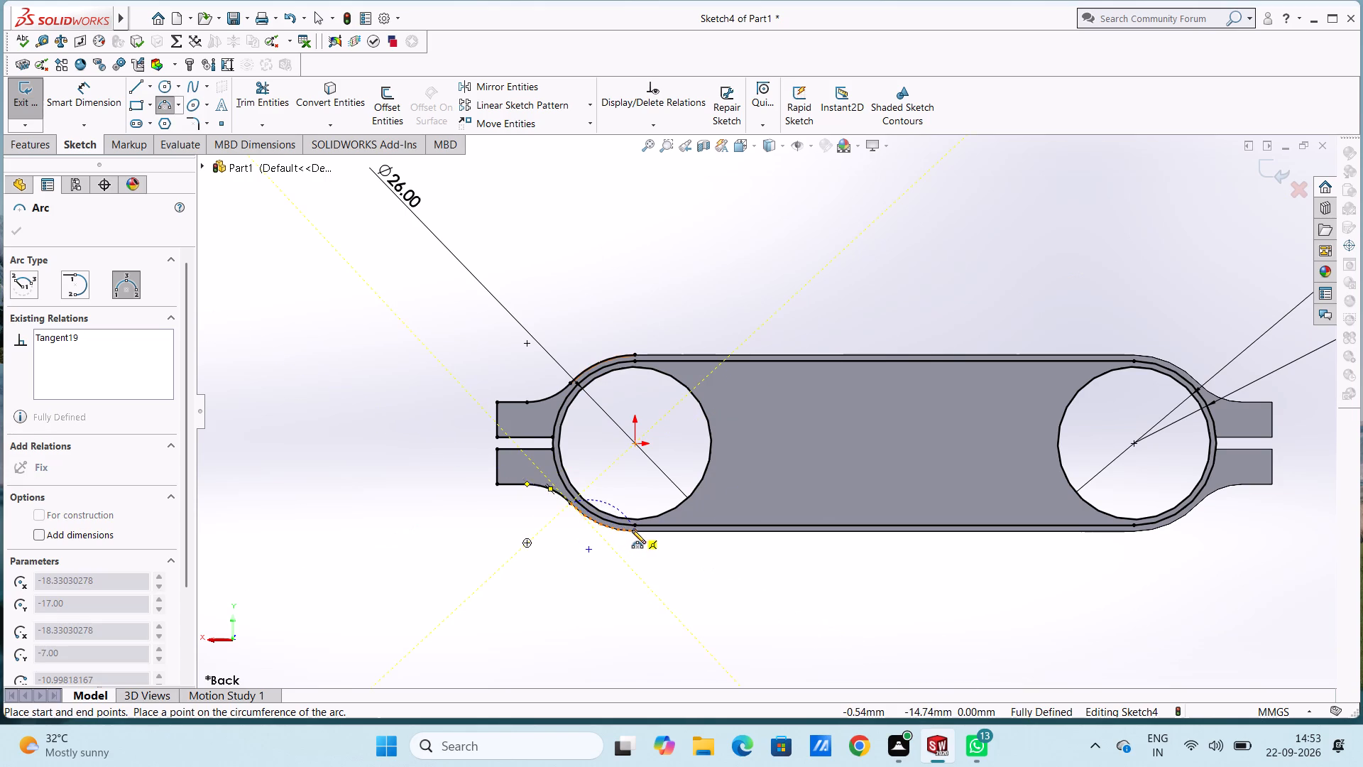
{"action": "left_click", "coordinate": [634, 533]}
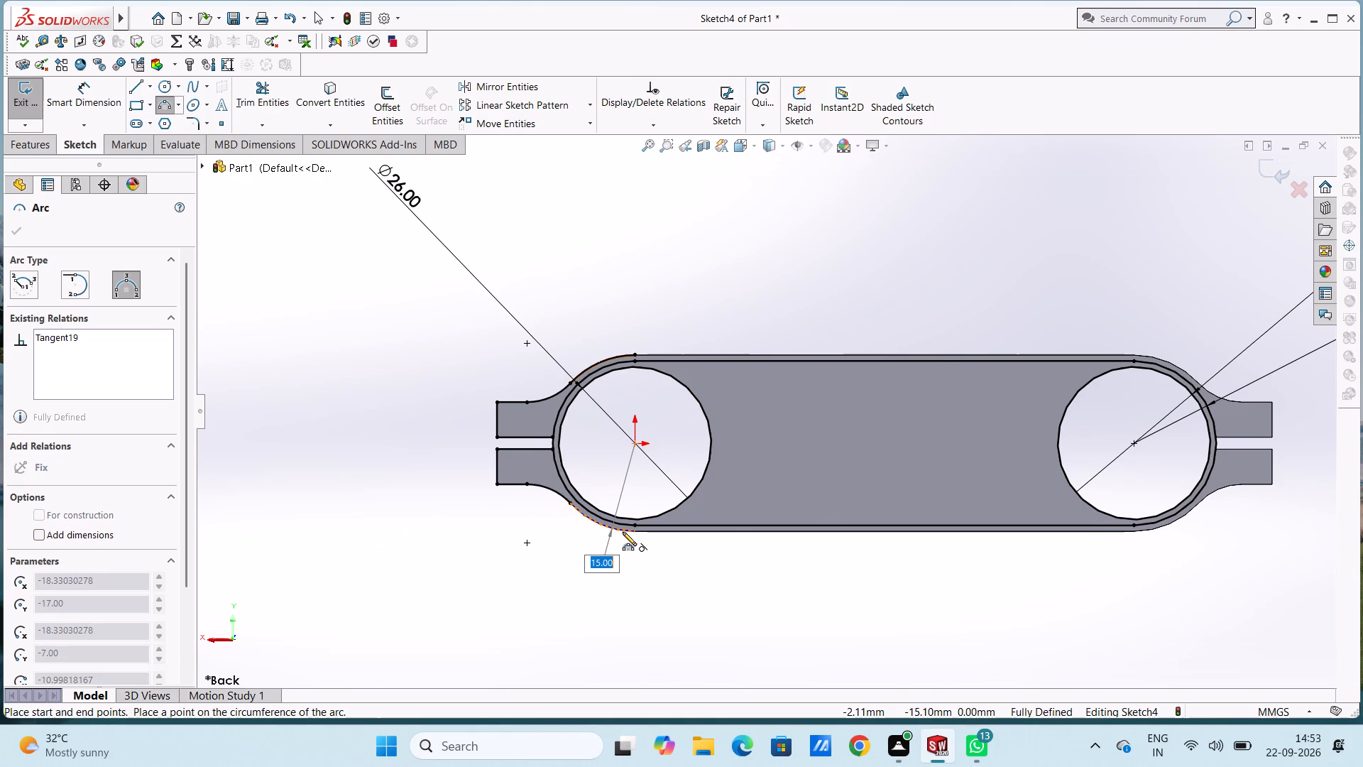
{"action": "left_click", "coordinate": [623, 532]}
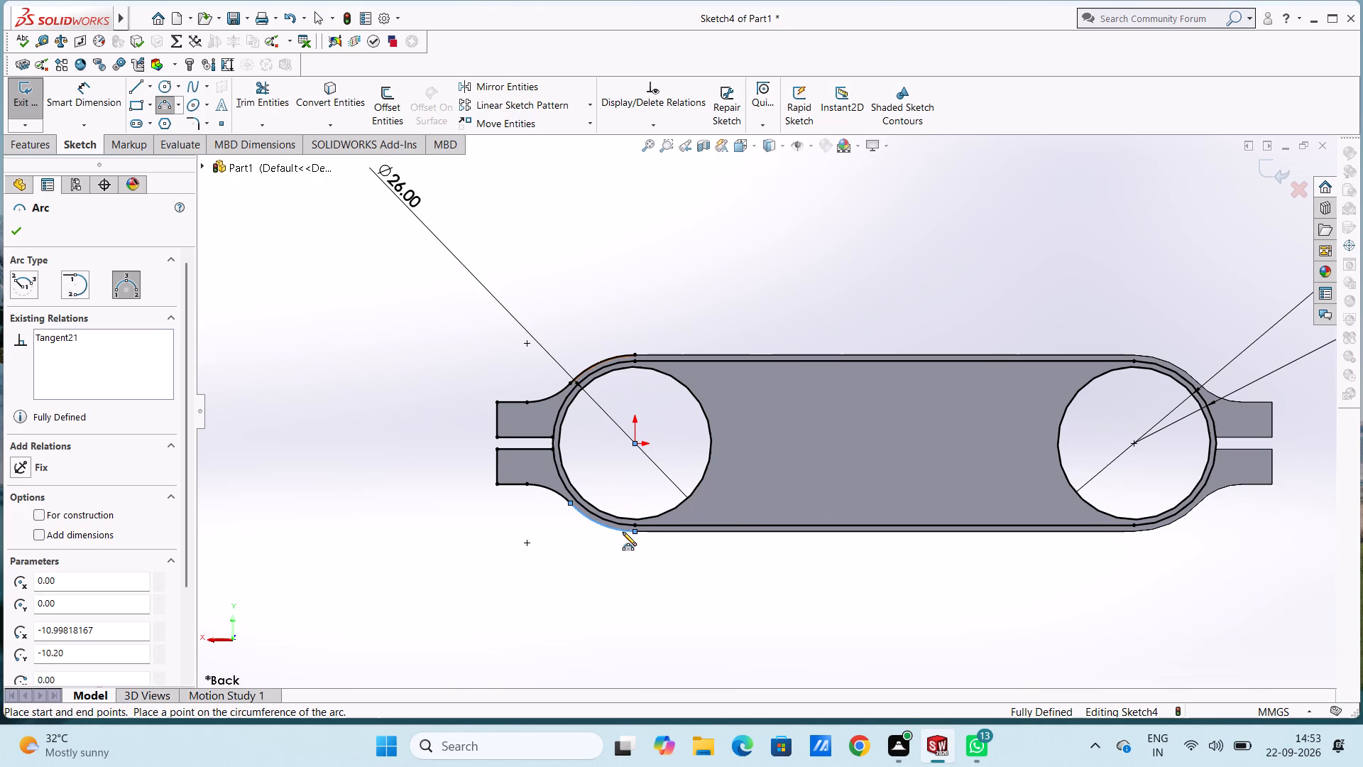
Sketch three-point arcs along the far end's upper side: the 15 mm outer slot edge and the 10 mm tab blend.
{"action": "scroll", "coordinate": [625, 532], "scroll_direction": "up", "scroll_amount": 3}
{"action": "scroll", "coordinate": [1081, 399], "scroll_direction": "down", "scroll_amount": 3}
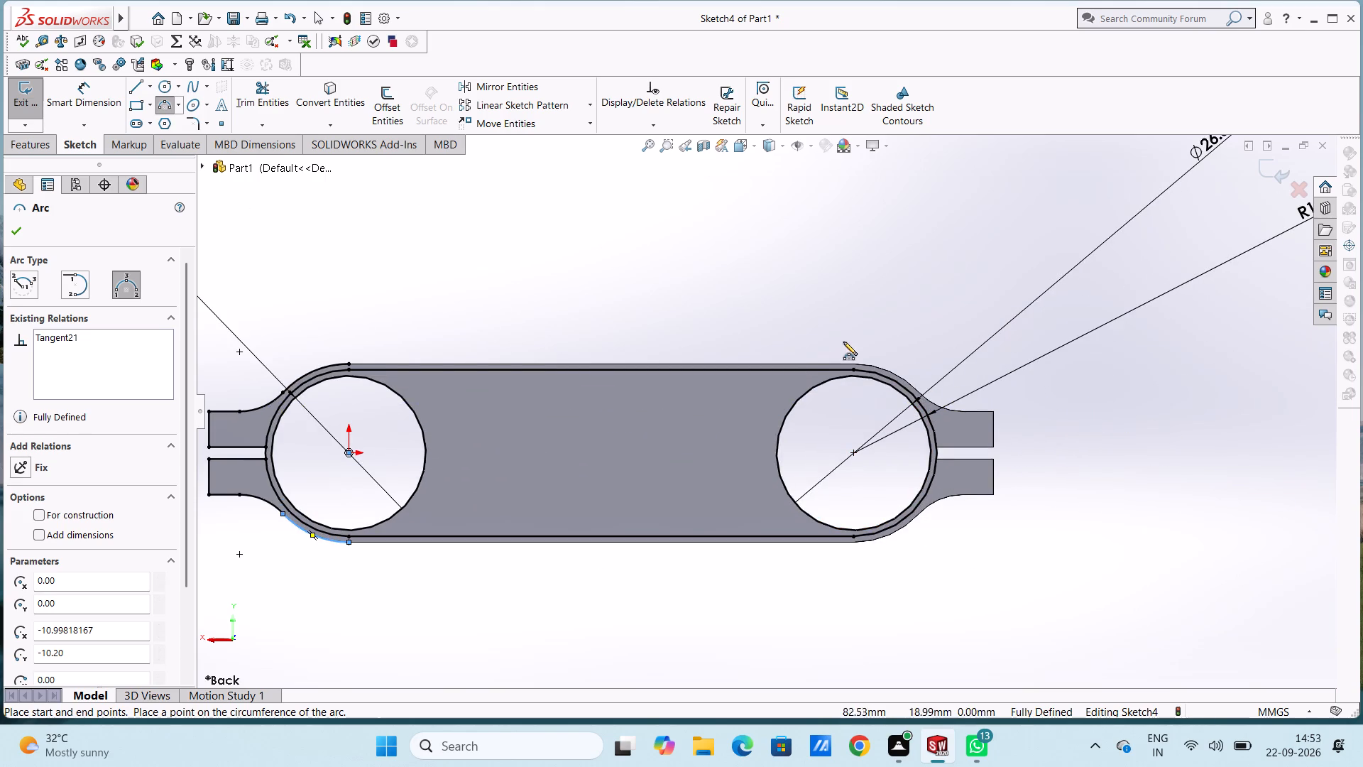
{"action": "scroll", "coordinate": [870, 377], "scroll_direction": "down", "scroll_amount": 2}
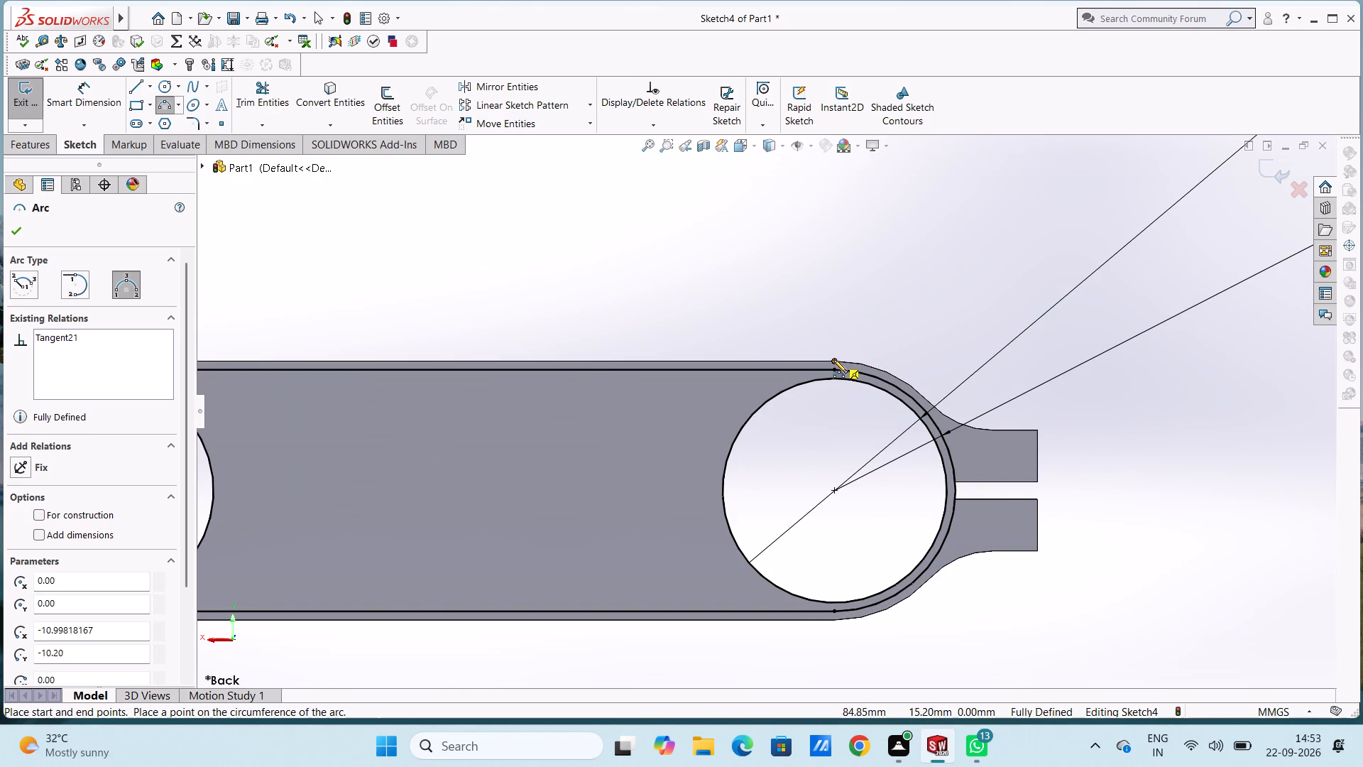
{"action": "left_click", "coordinate": [833, 359]}
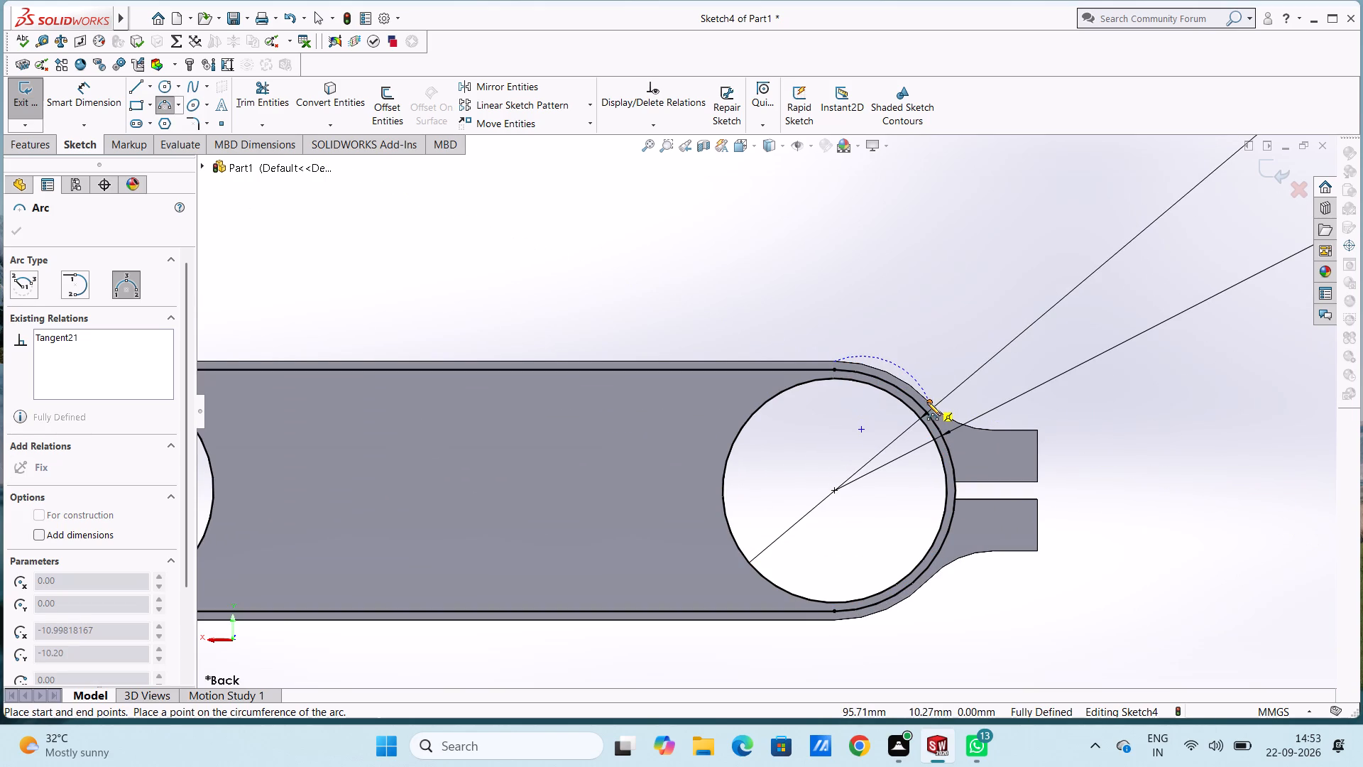
{"action": "left_click", "coordinate": [927, 402]}
{"action": "left_click", "coordinate": [917, 394]}
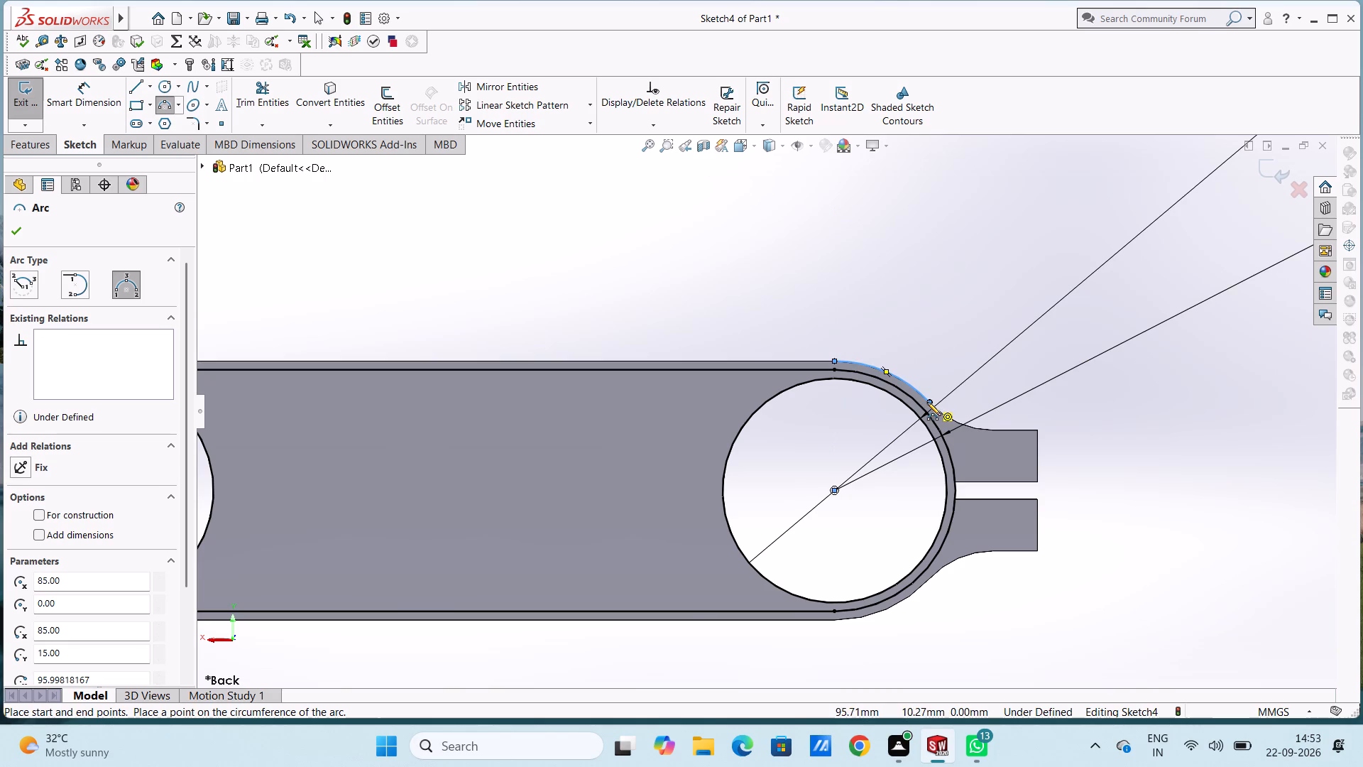
{"action": "left_click", "coordinate": [927, 402]}
{"action": "left_click", "coordinate": [991, 432]}
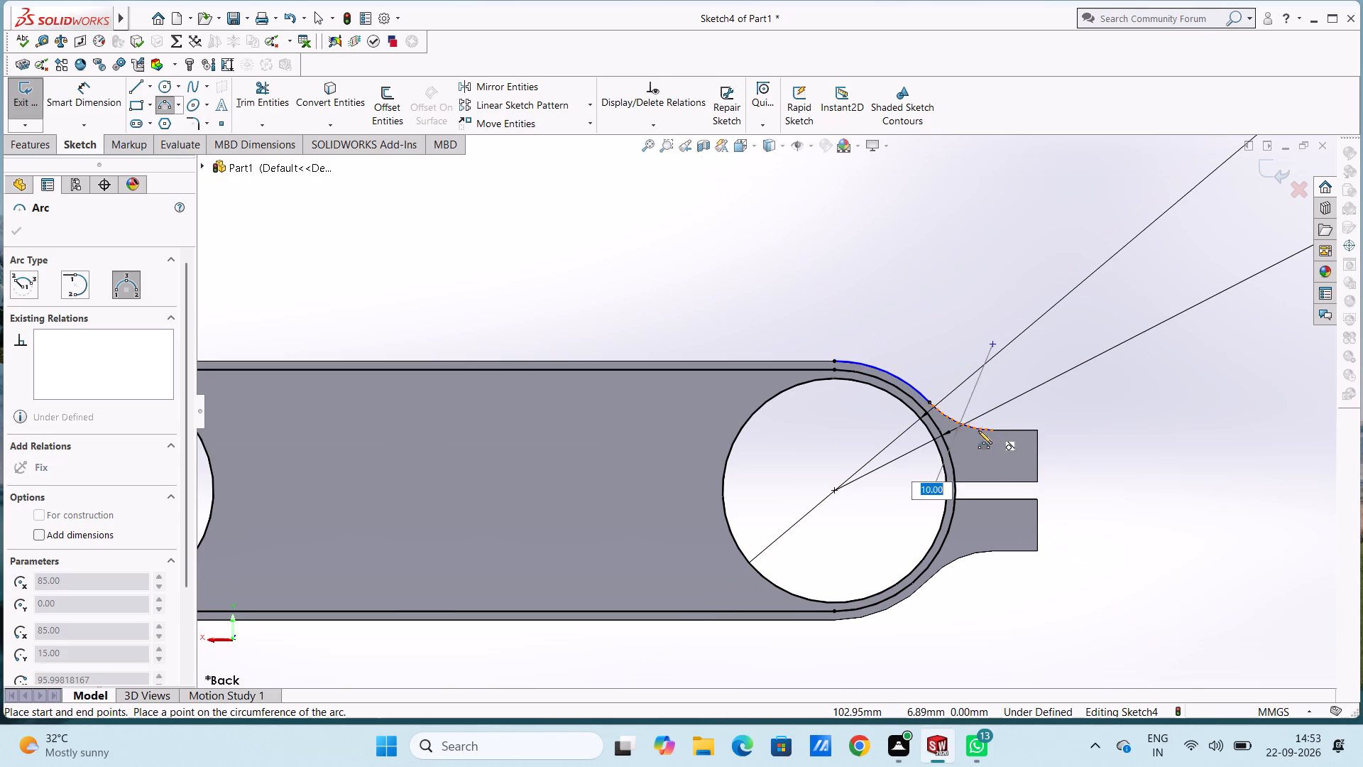
{"action": "left_click", "coordinate": [978, 430]}
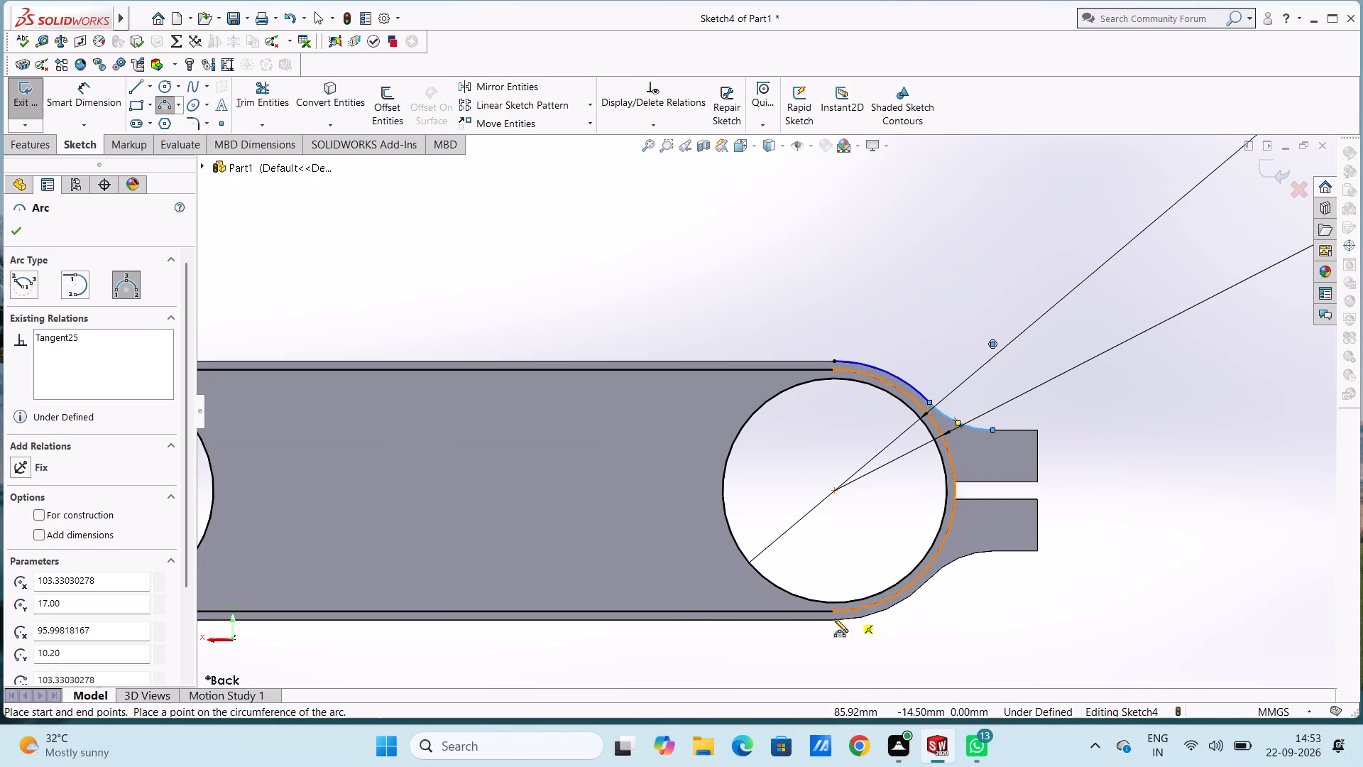
Sketch the matching 15 mm outer-edge arc and 10 mm tab blend arc on the far end's lower side.
{"action": "left_click", "coordinate": [833, 620]}
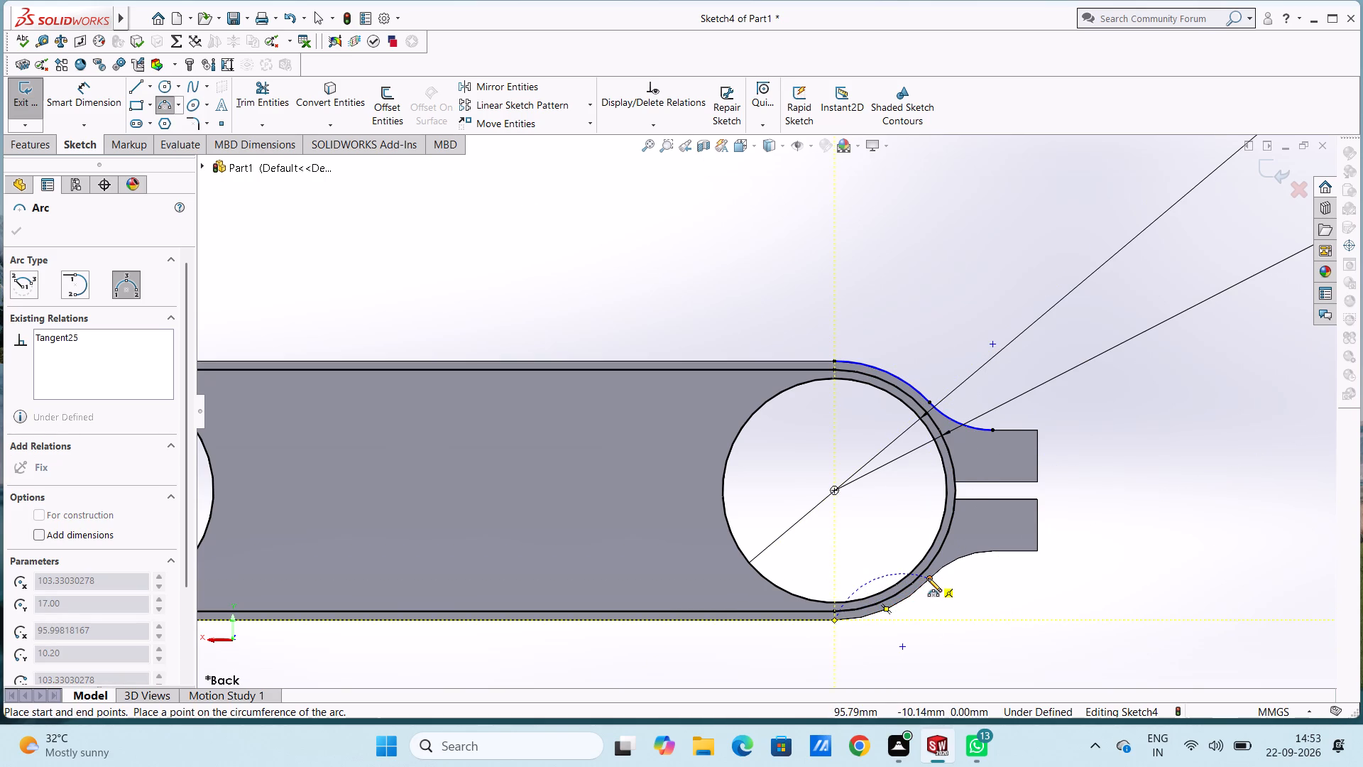
{"action": "left_click", "coordinate": [928, 578]}
{"action": "left_click", "coordinate": [915, 592]}
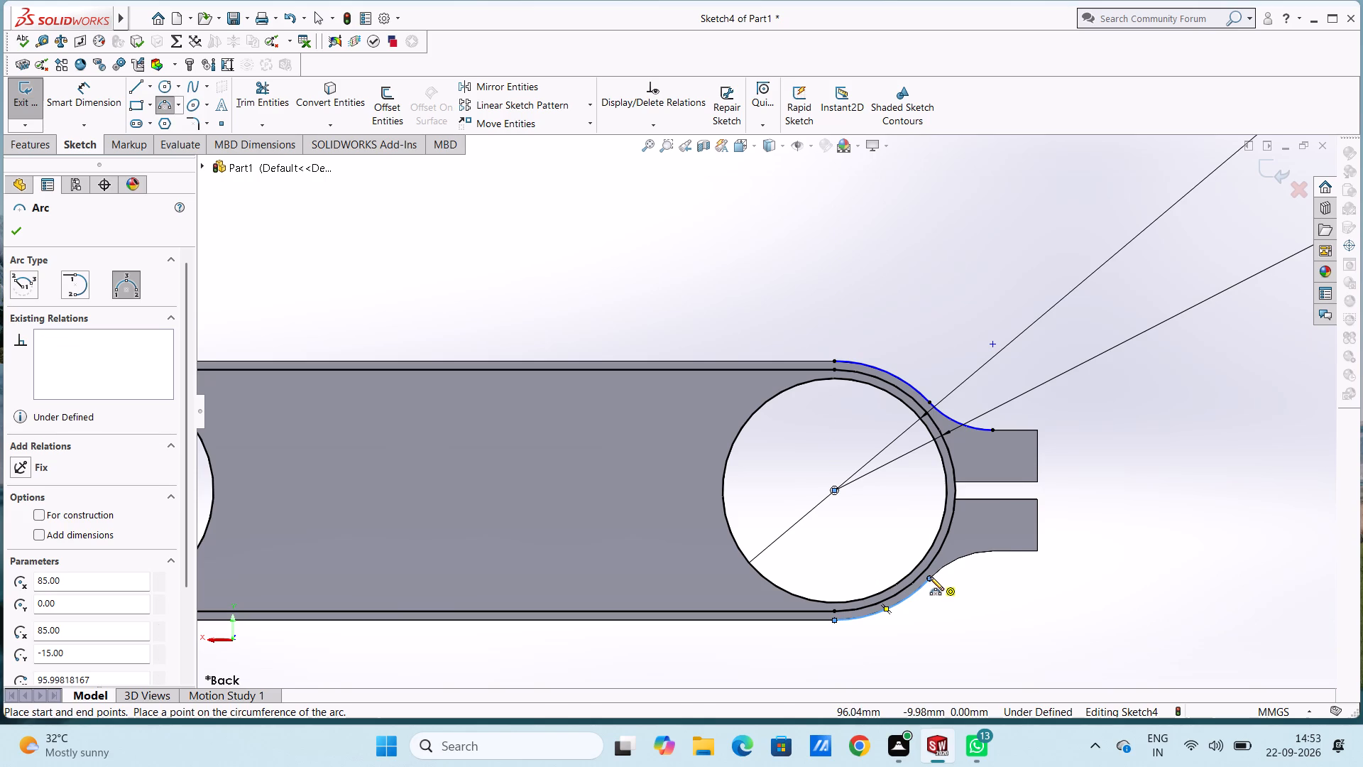
{"action": "left_click", "coordinate": [930, 577]}
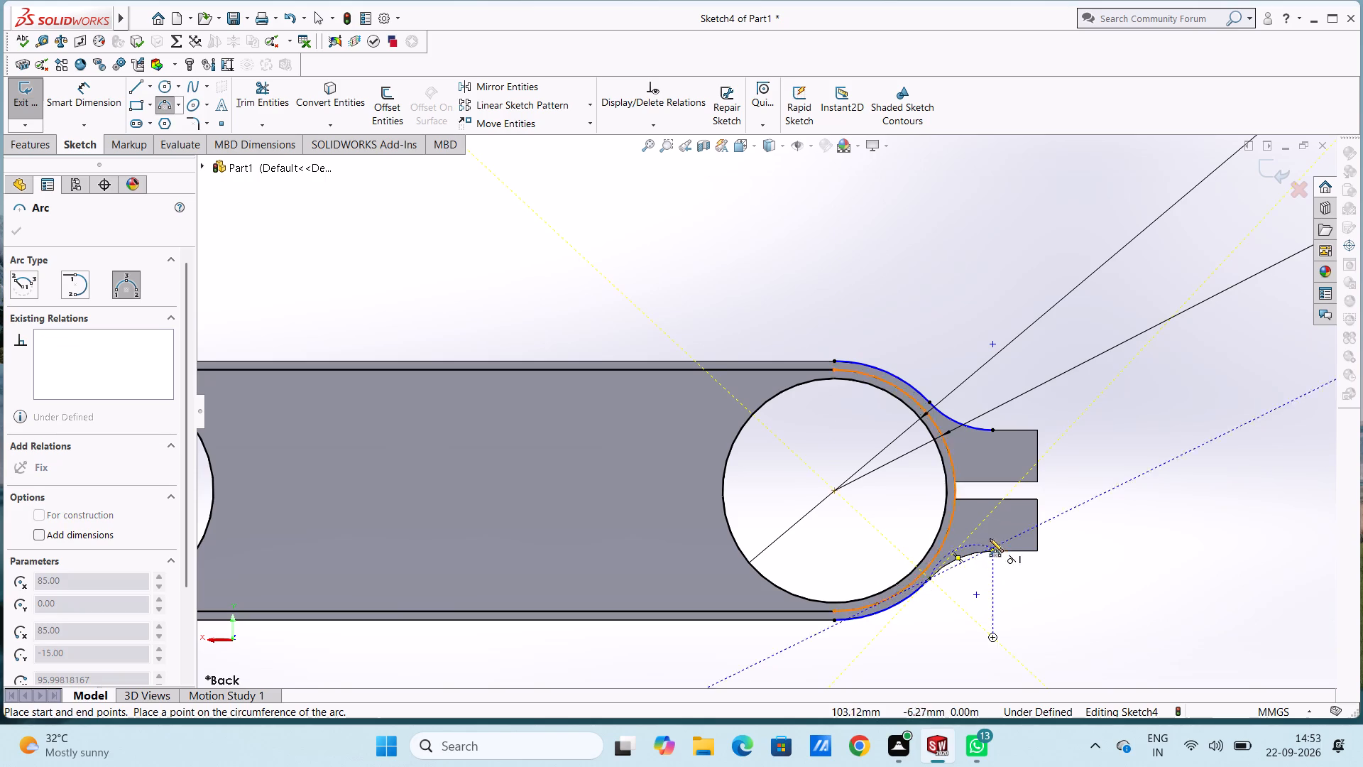
{"action": "left_click", "coordinate": [992, 550]}
{"action": "left_click", "coordinate": [978, 552]}
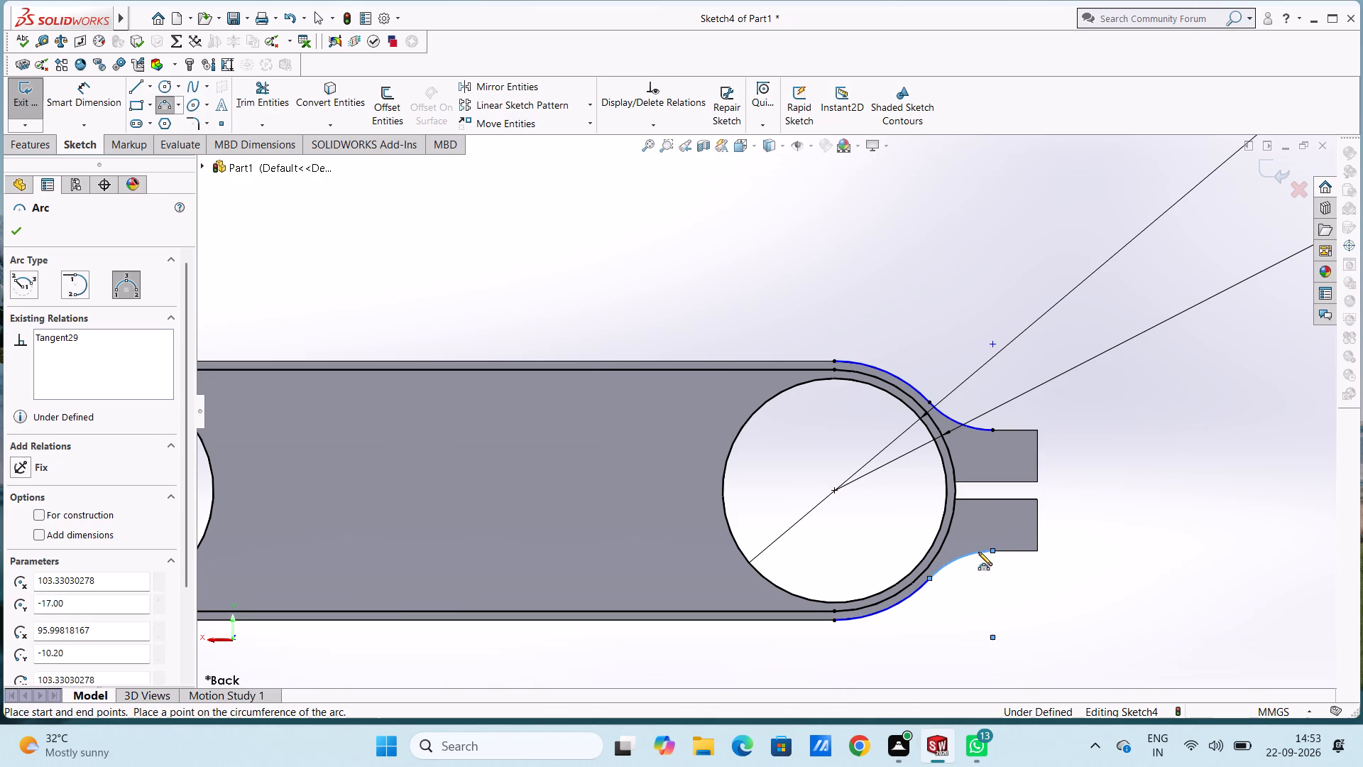
{"action": "key", "text": "Escape"}
{"action": "key", "text": "Escape"}
{"action": "key", "text": "Escape"}
Connect the upper endpoints of the two outer 15 mm arcs with a horizontal 85 mm line.
{"action": "scroll", "coordinate": [978, 552], "scroll_direction": "up", "scroll_amount": 5}
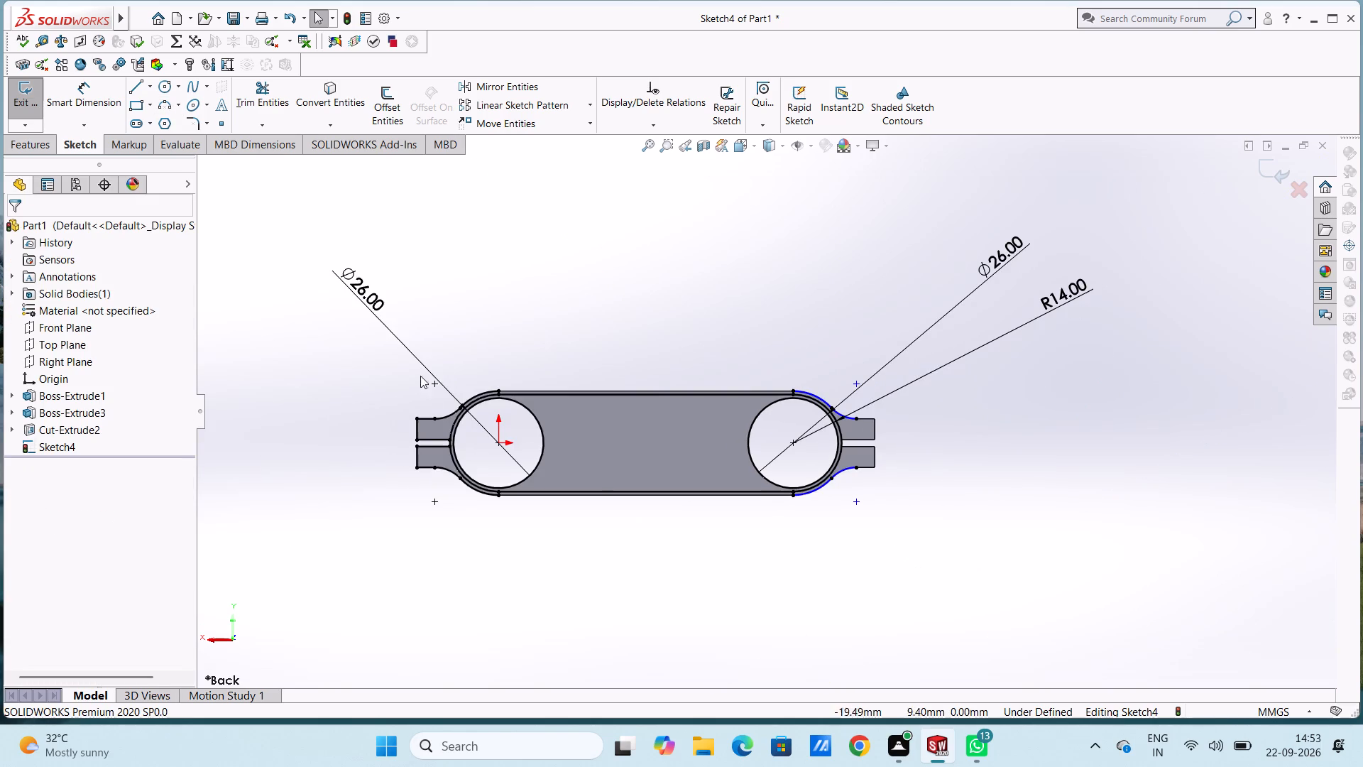
{"action": "scroll", "coordinate": [412, 360], "scroll_direction": "down", "scroll_amount": 3}
{"action": "left_click", "coordinate": [146, 88]}
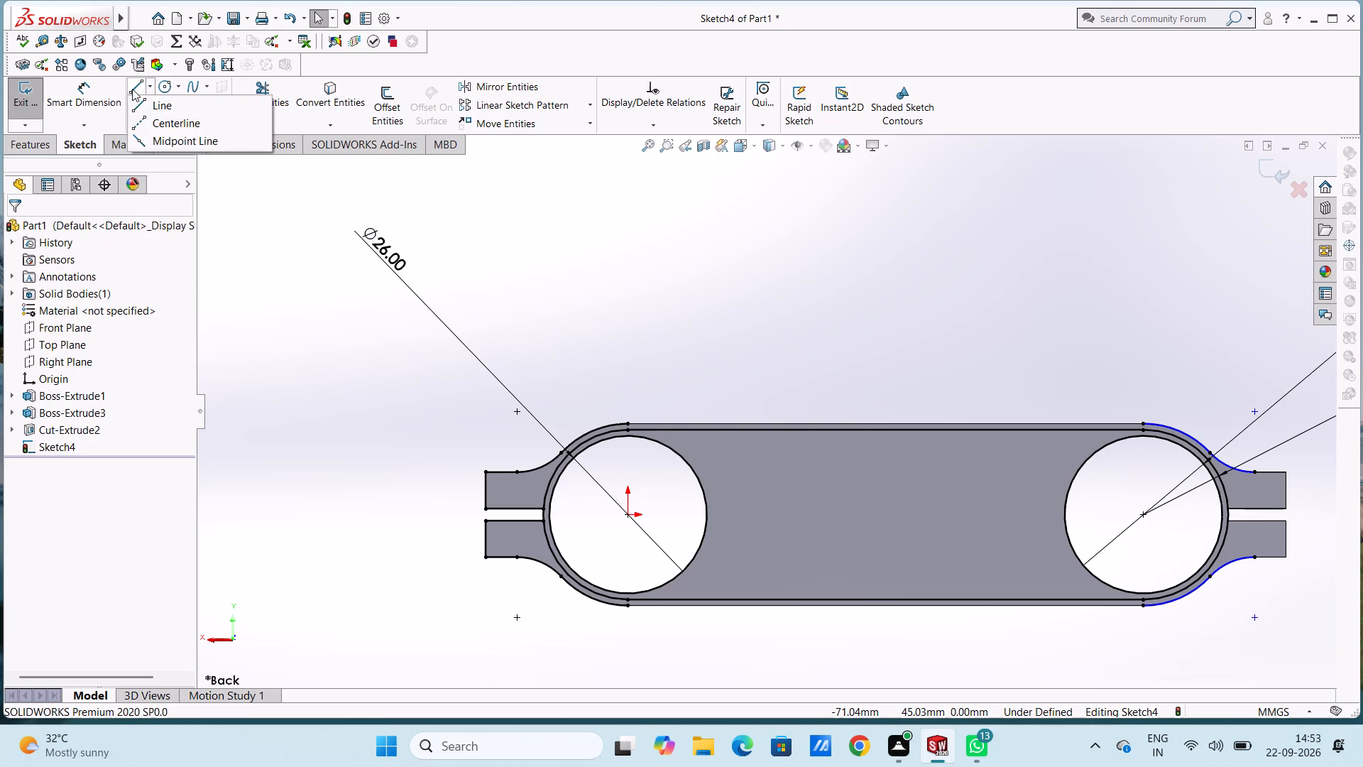
{"action": "left_click", "coordinate": [132, 89]}
{"action": "scroll", "coordinate": [569, 440], "scroll_direction": "up", "scroll_amount": 2}
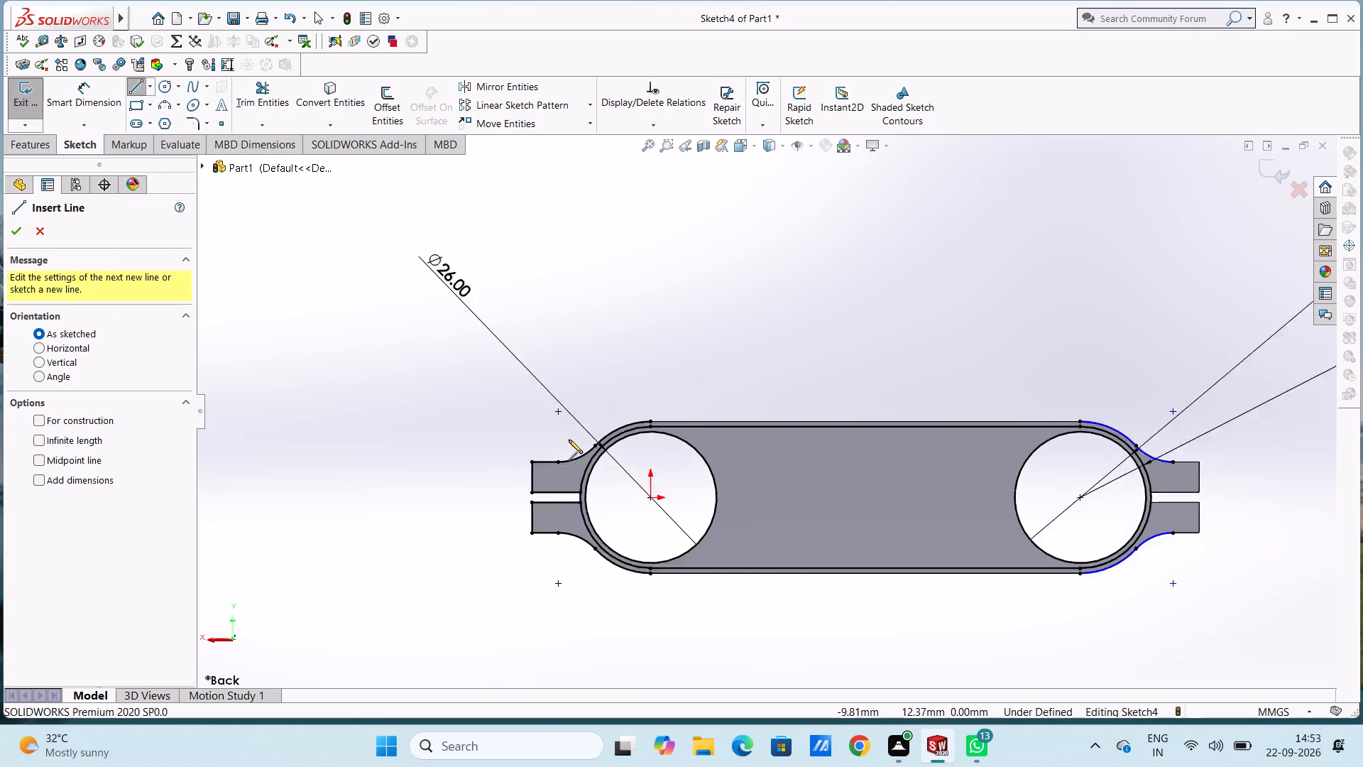
{"action": "scroll", "coordinate": [569, 440], "scroll_direction": "up", "scroll_amount": 2}
{"action": "scroll", "coordinate": [780, 462], "scroll_direction": "down", "scroll_amount": 3}
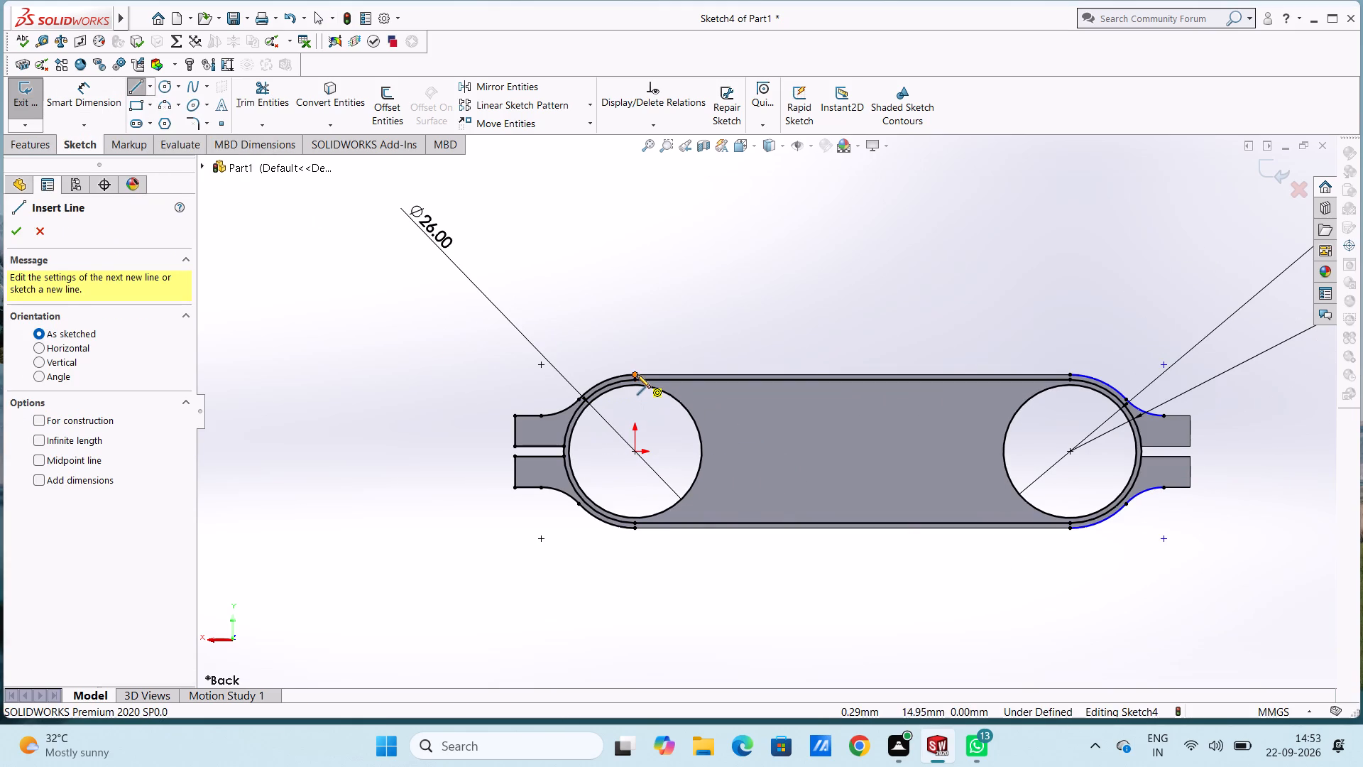
{"action": "left_click", "coordinate": [637, 374]}
{"action": "left_click", "coordinate": [1070, 372]}
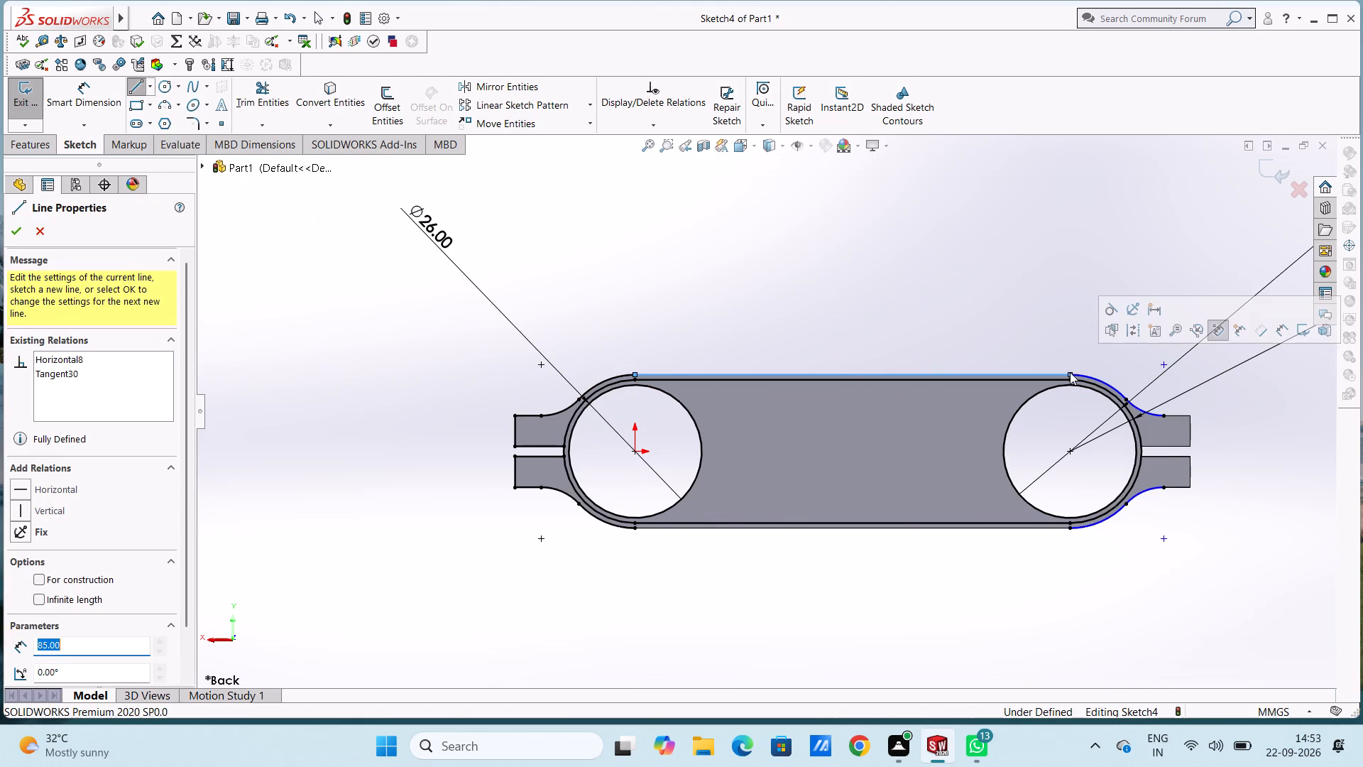
{"action": "key", "text": "Escape"}
Outline the far end's upper tab with three connected lines along its top, outer end and slit edge, ending on the slot arc.
{"action": "scroll", "coordinate": [1162, 430], "scroll_direction": "up", "scroll_amount": 3}
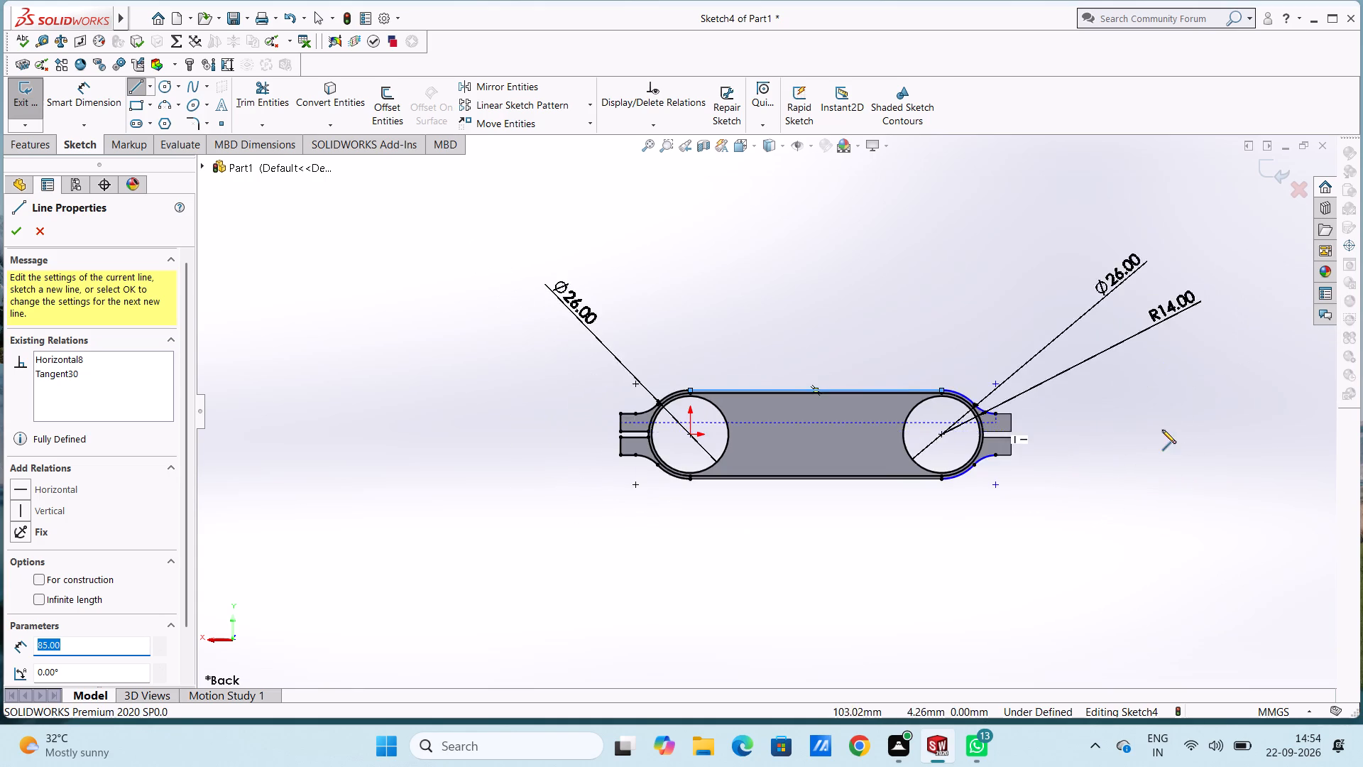
{"action": "scroll", "coordinate": [1057, 428], "scroll_direction": "down", "scroll_amount": 3}
{"action": "left_click", "coordinate": [905, 400]}
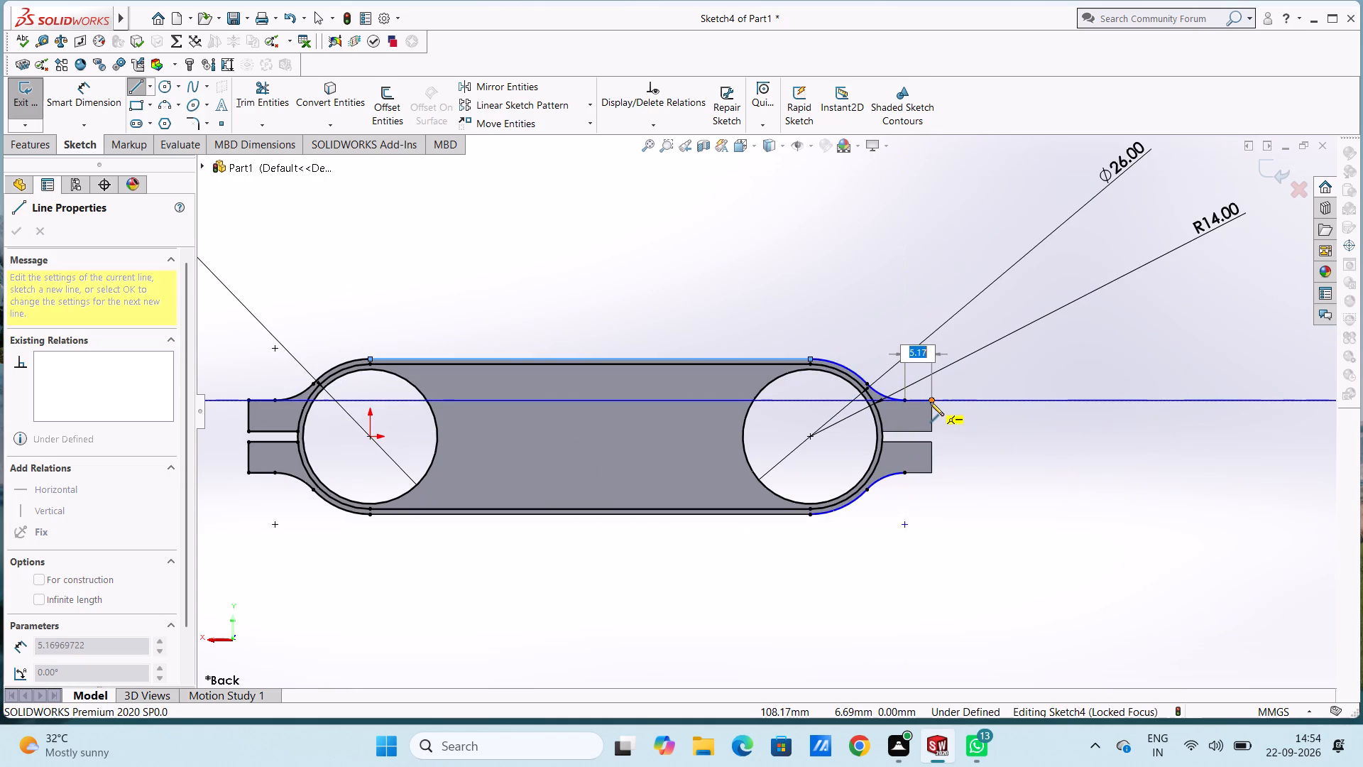
{"action": "left_click", "coordinate": [931, 401]}
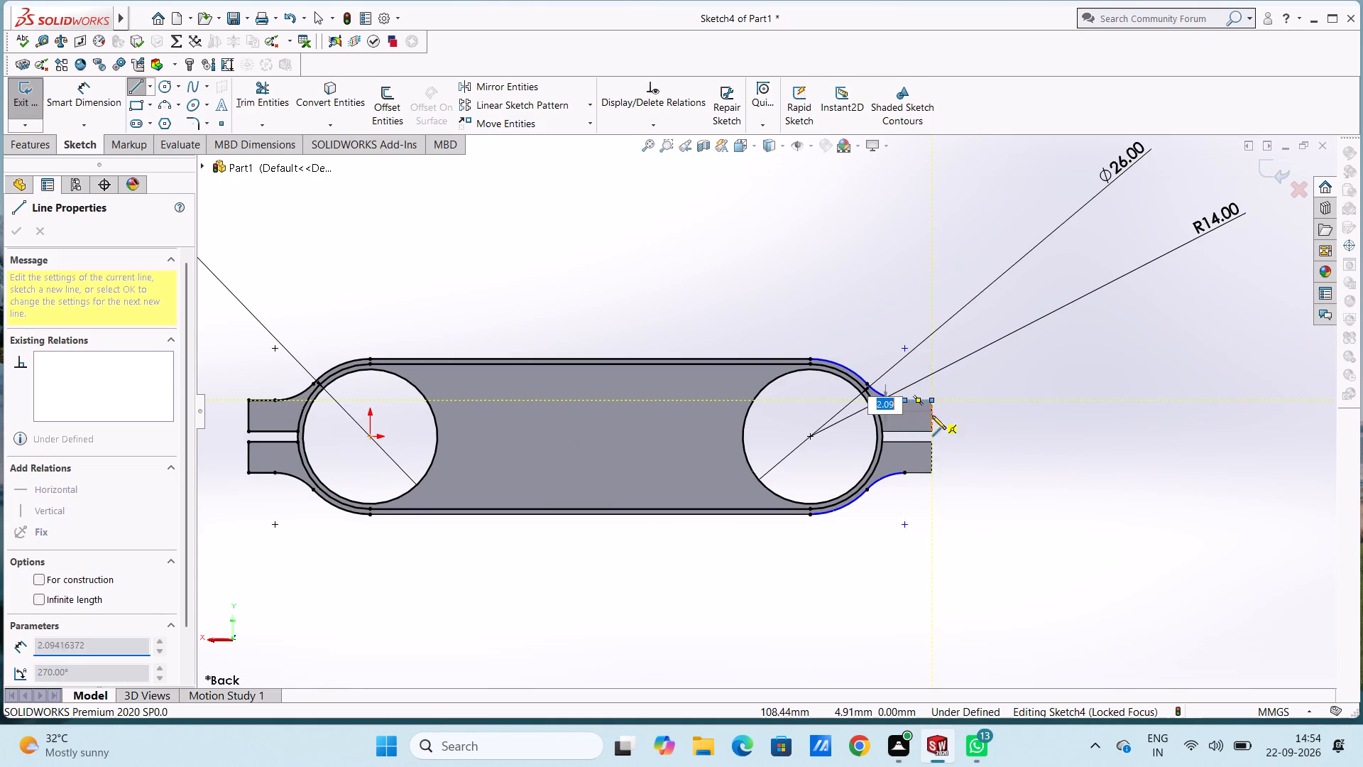
{"action": "left_click", "coordinate": [930, 430]}
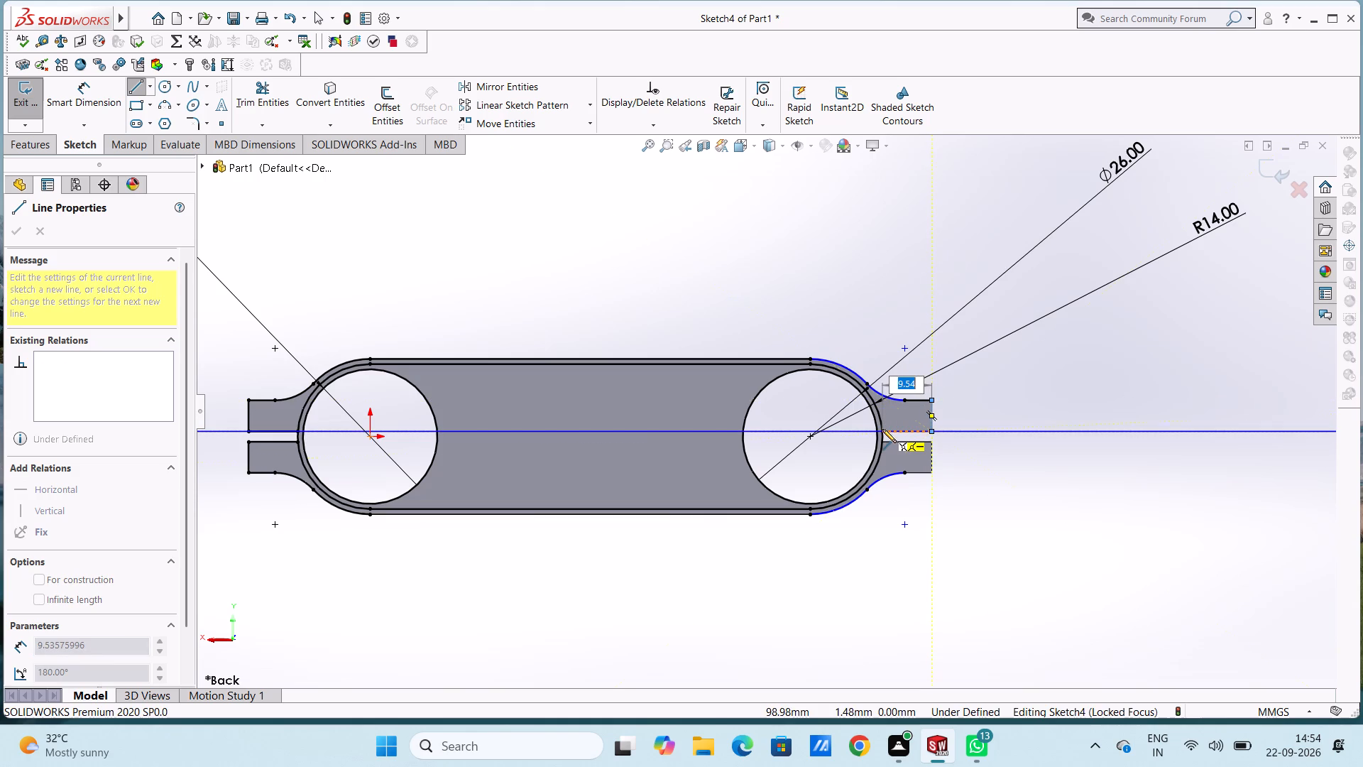
{"action": "left_click", "coordinate": [882, 430]}
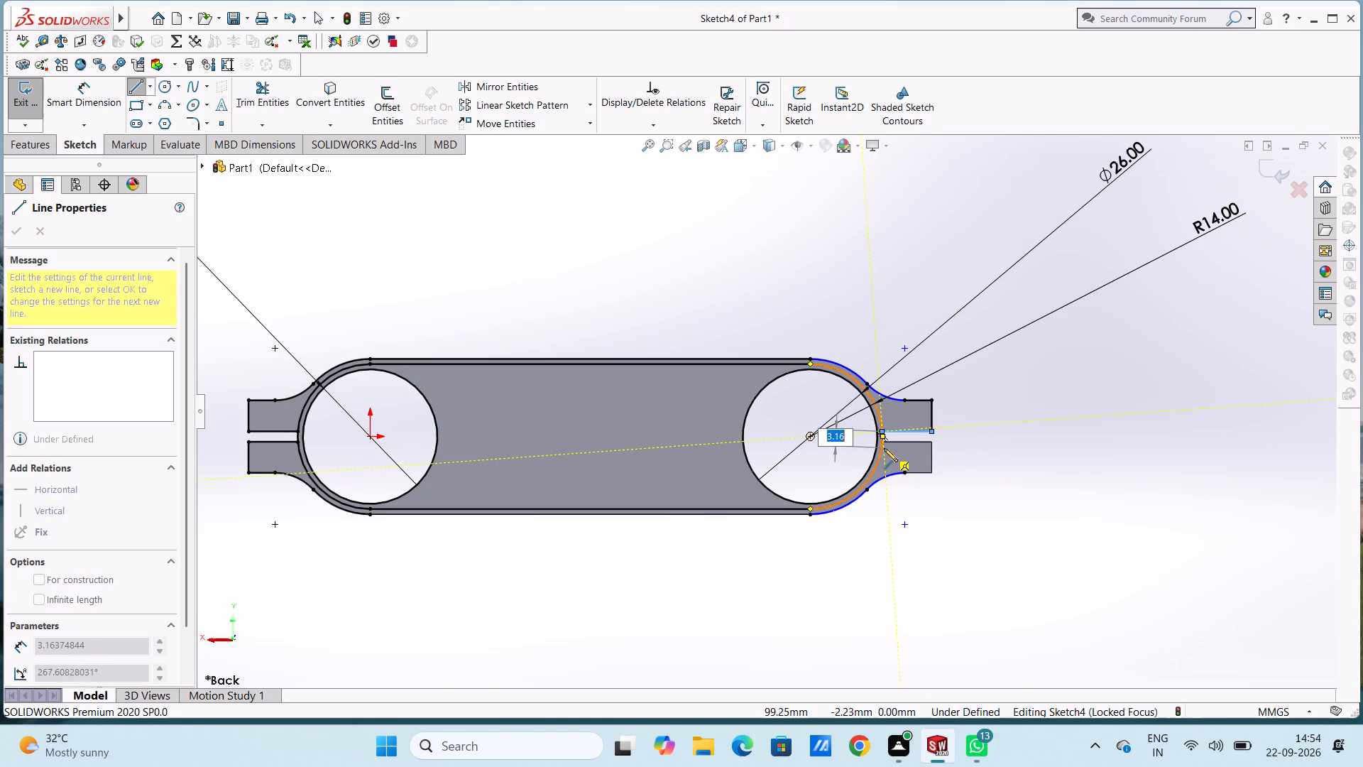
{"action": "scroll", "coordinate": [885, 447], "scroll_direction": "down", "scroll_amount": 5}
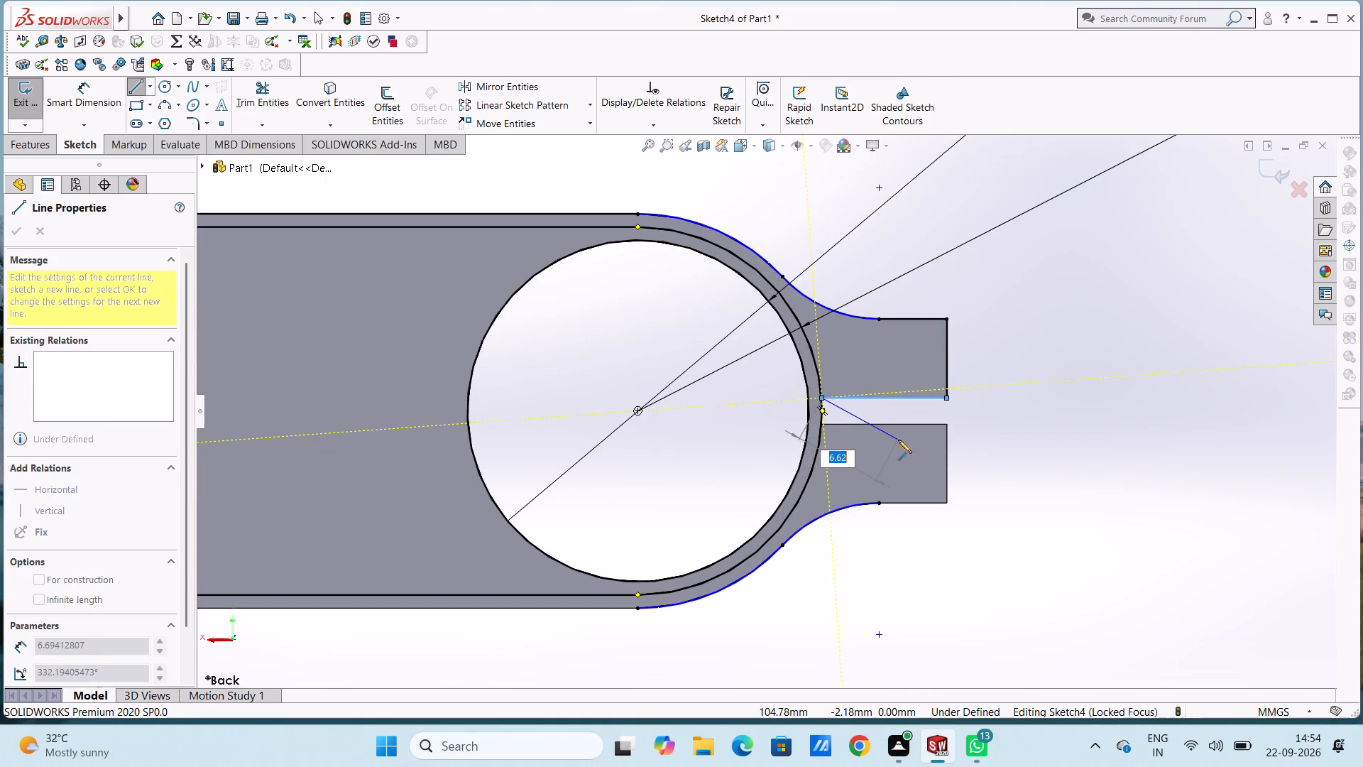
{"action": "key", "text": "Escape"}
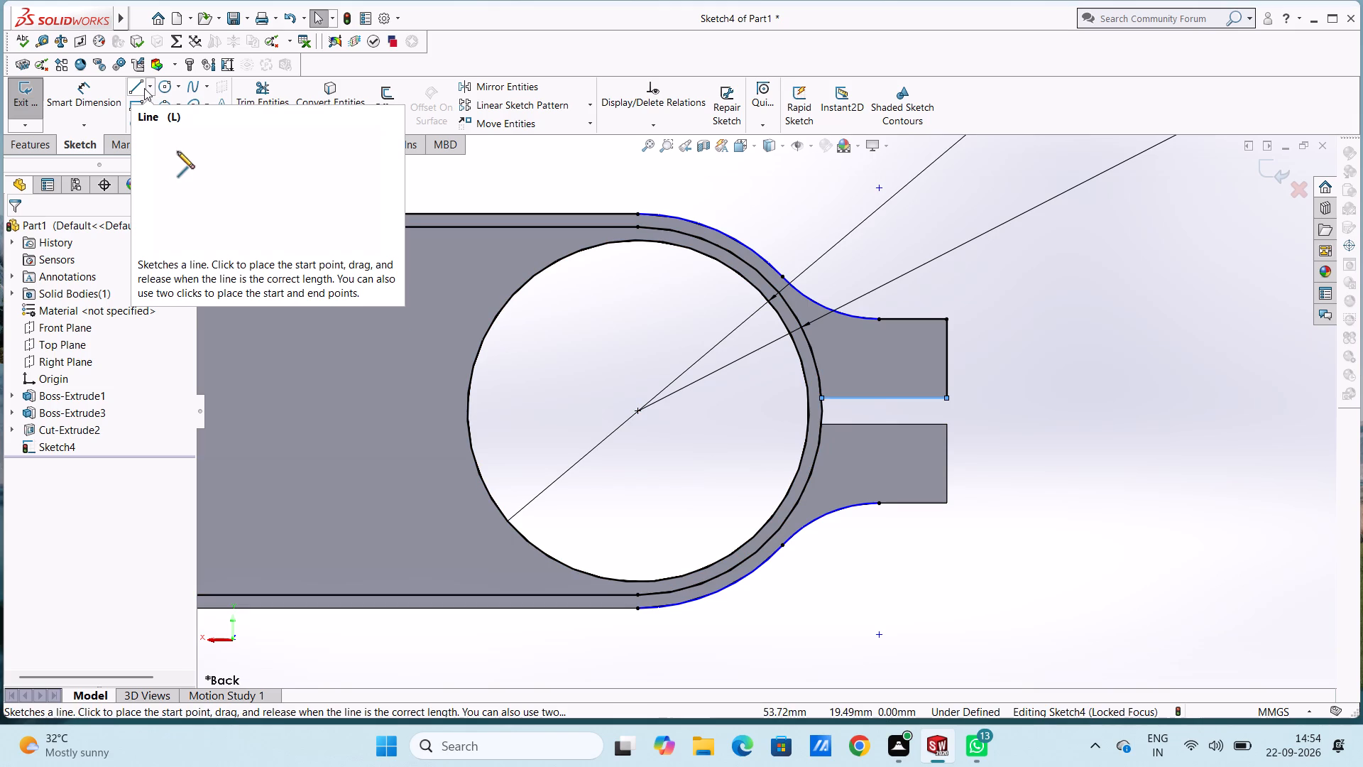
Outline the far end's lower tab with three connected lines along its slit edge, outer end and bottom, ending on the blend arc.
{"action": "left_click", "coordinate": [144, 88]}
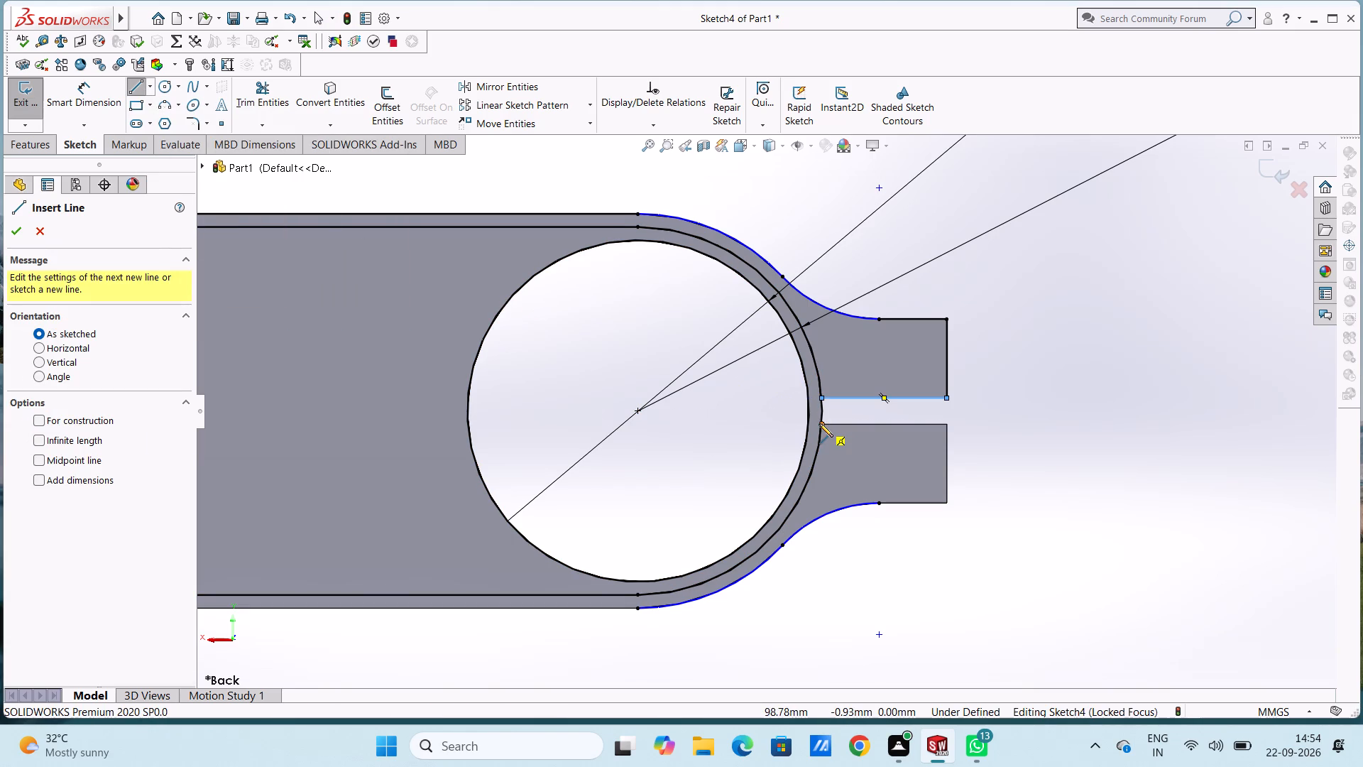
{"action": "left_click", "coordinate": [819, 423]}
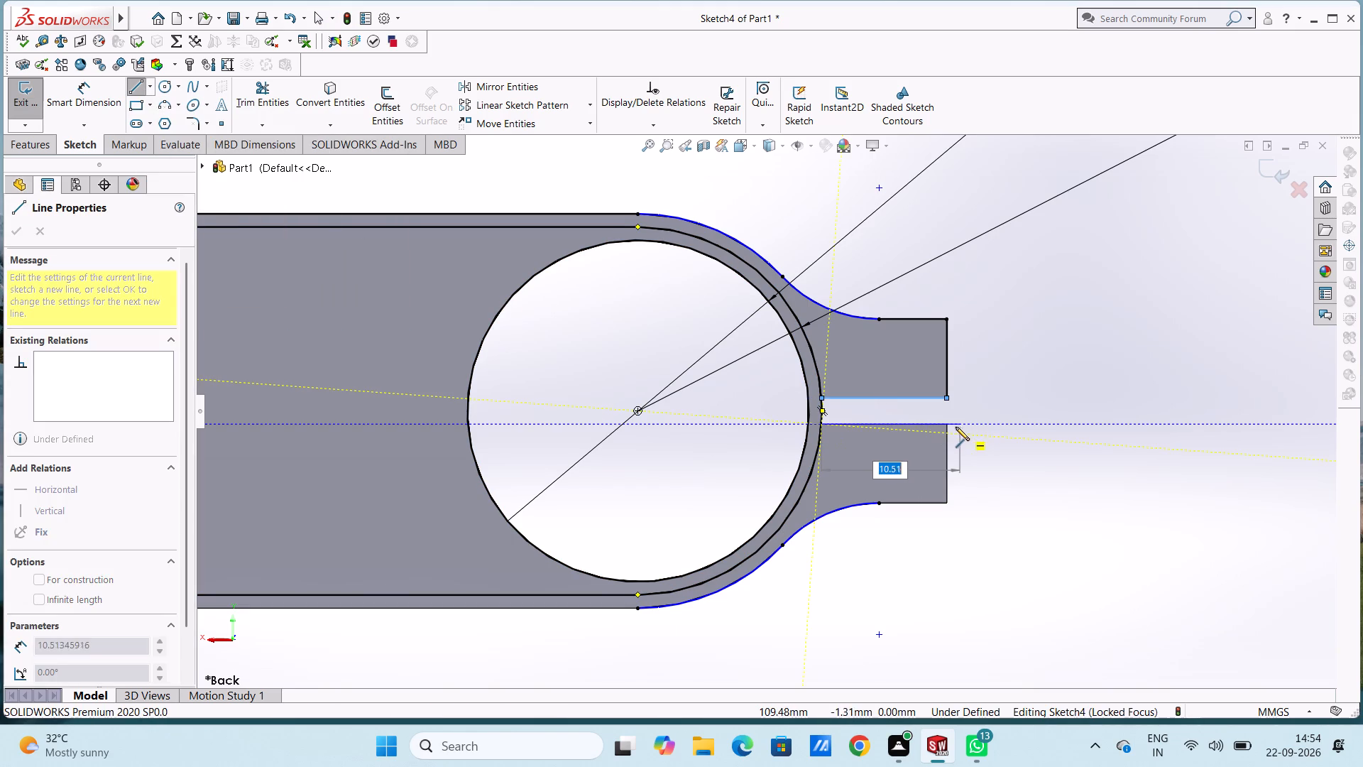
{"action": "left_click", "coordinate": [946, 423]}
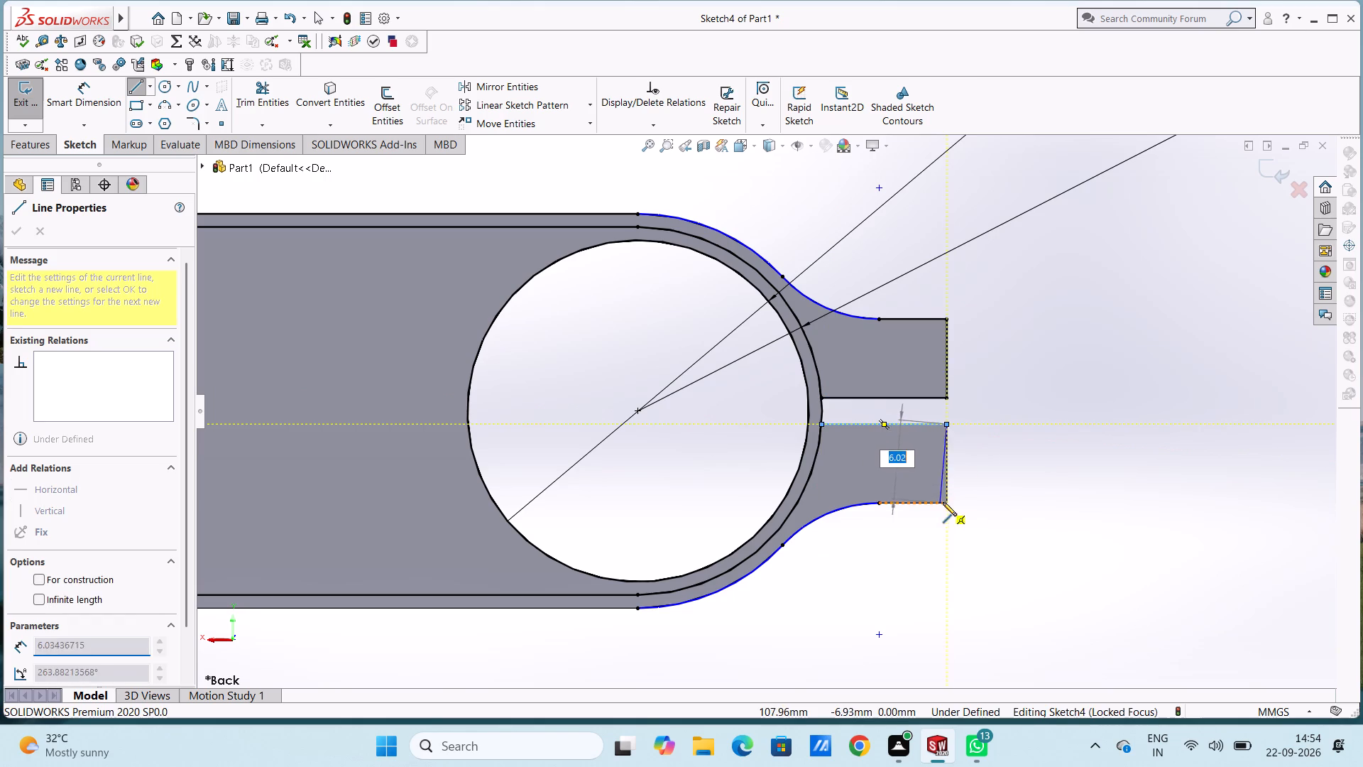
{"action": "left_click", "coordinate": [945, 505]}
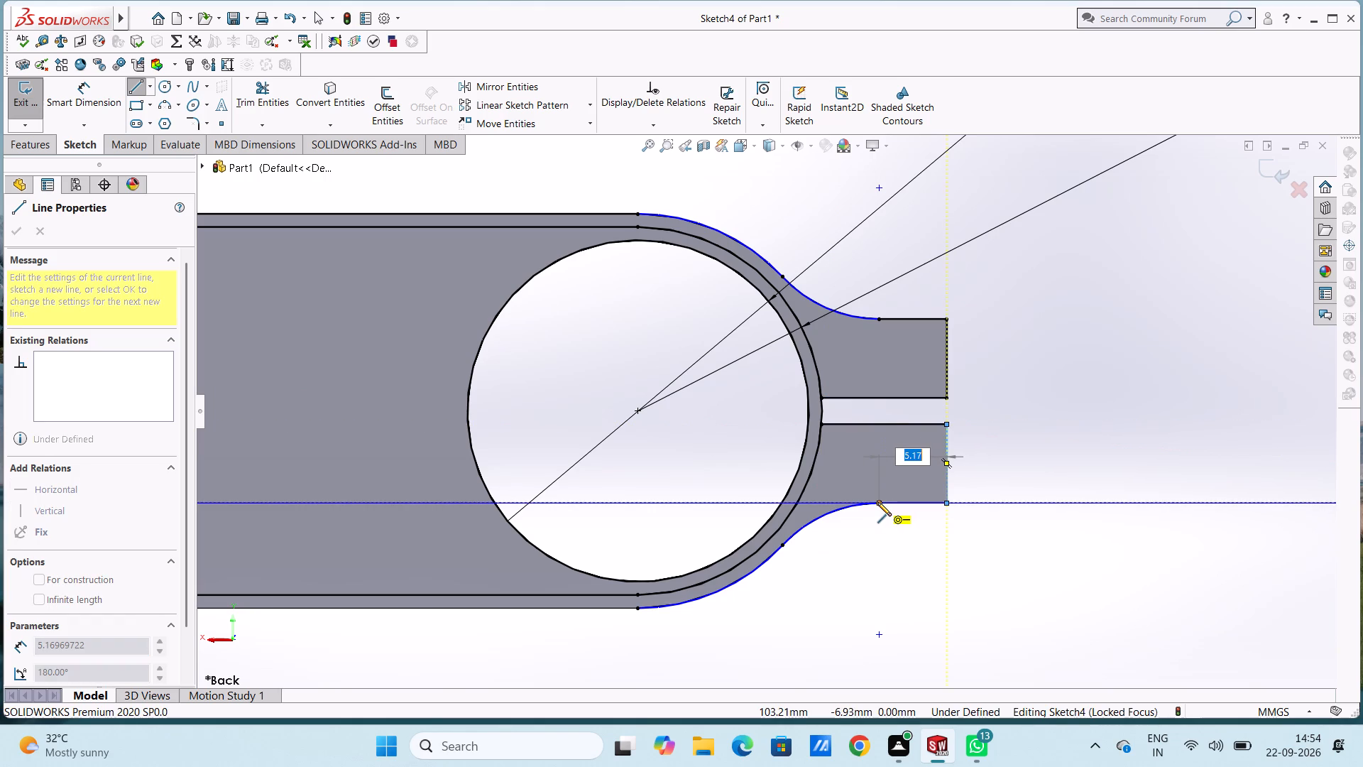
{"action": "left_click", "coordinate": [877, 502]}
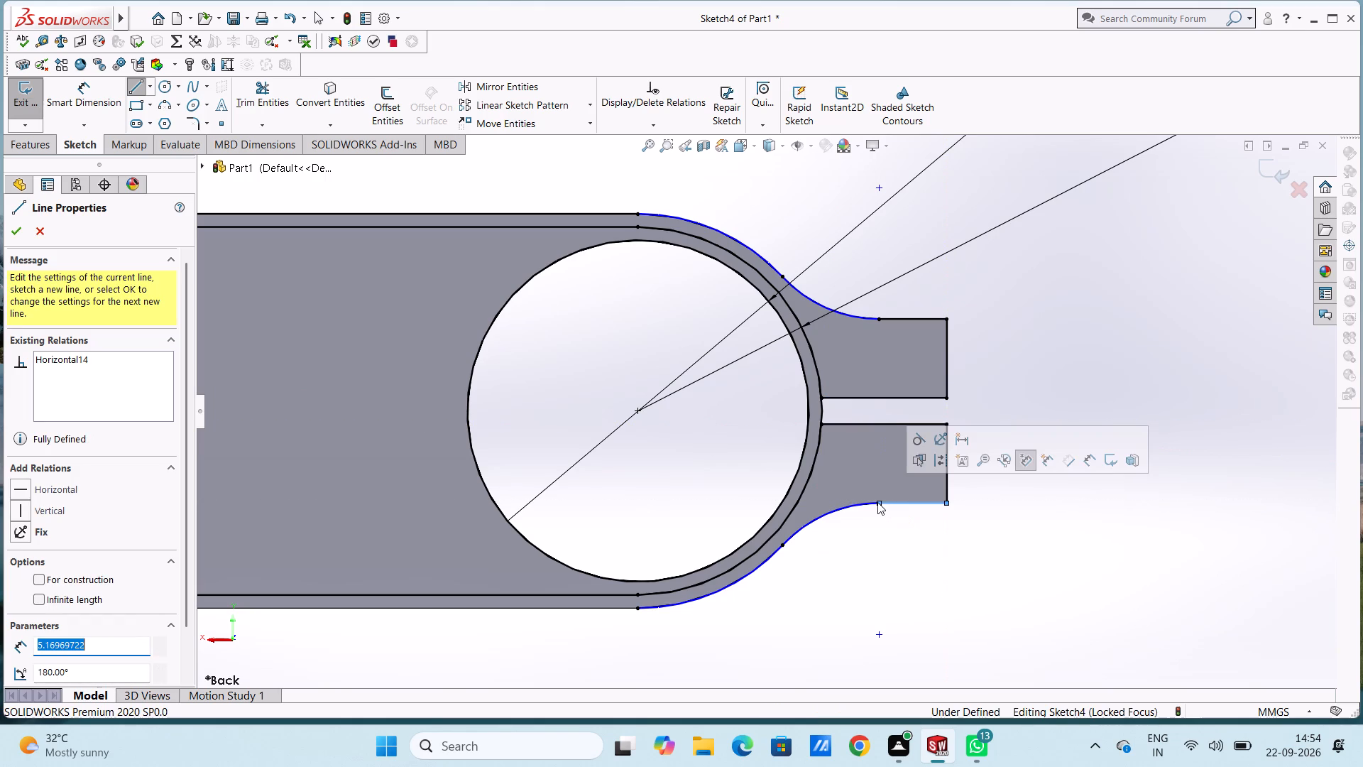
{"action": "scroll", "coordinate": [877, 502], "scroll_direction": "up", "scroll_amount": 3}
{"action": "scroll", "coordinate": [542, 447], "scroll_direction": "up", "scroll_amount": 3}
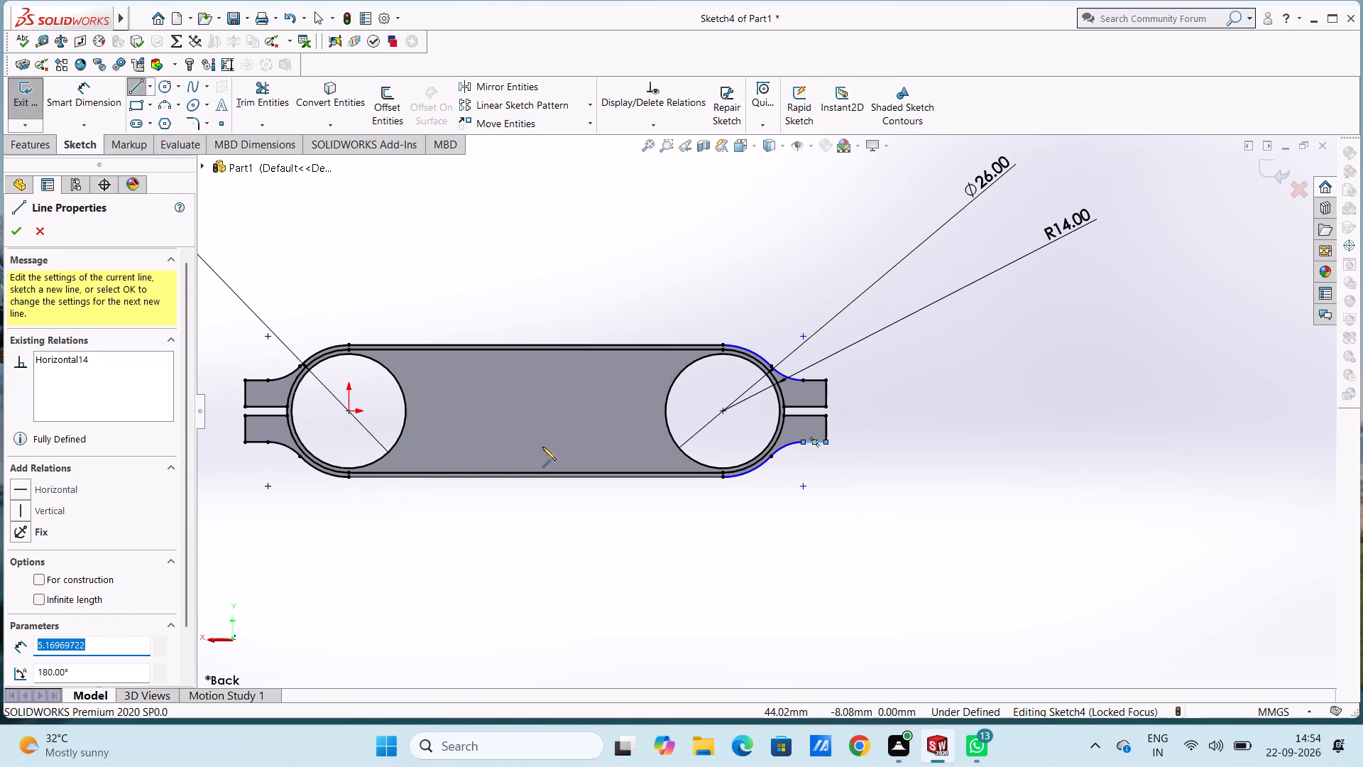
{"action": "scroll", "coordinate": [441, 400], "scroll_direction": "down", "scroll_amount": 3}
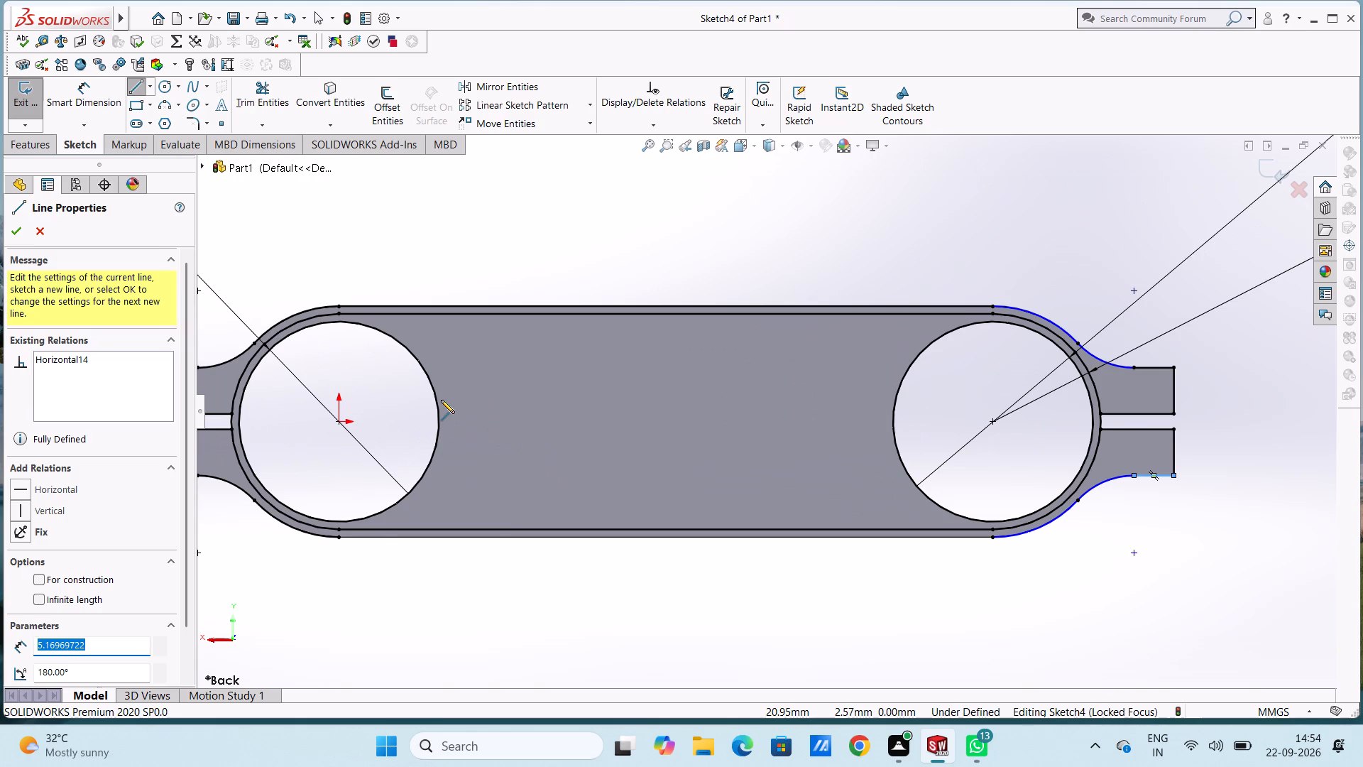
{"action": "key", "text": "Escape"}
{"action": "key", "text": "Escape"}
{"action": "scroll", "coordinate": [441, 400], "scroll_direction": "up", "scroll_amount": 4}
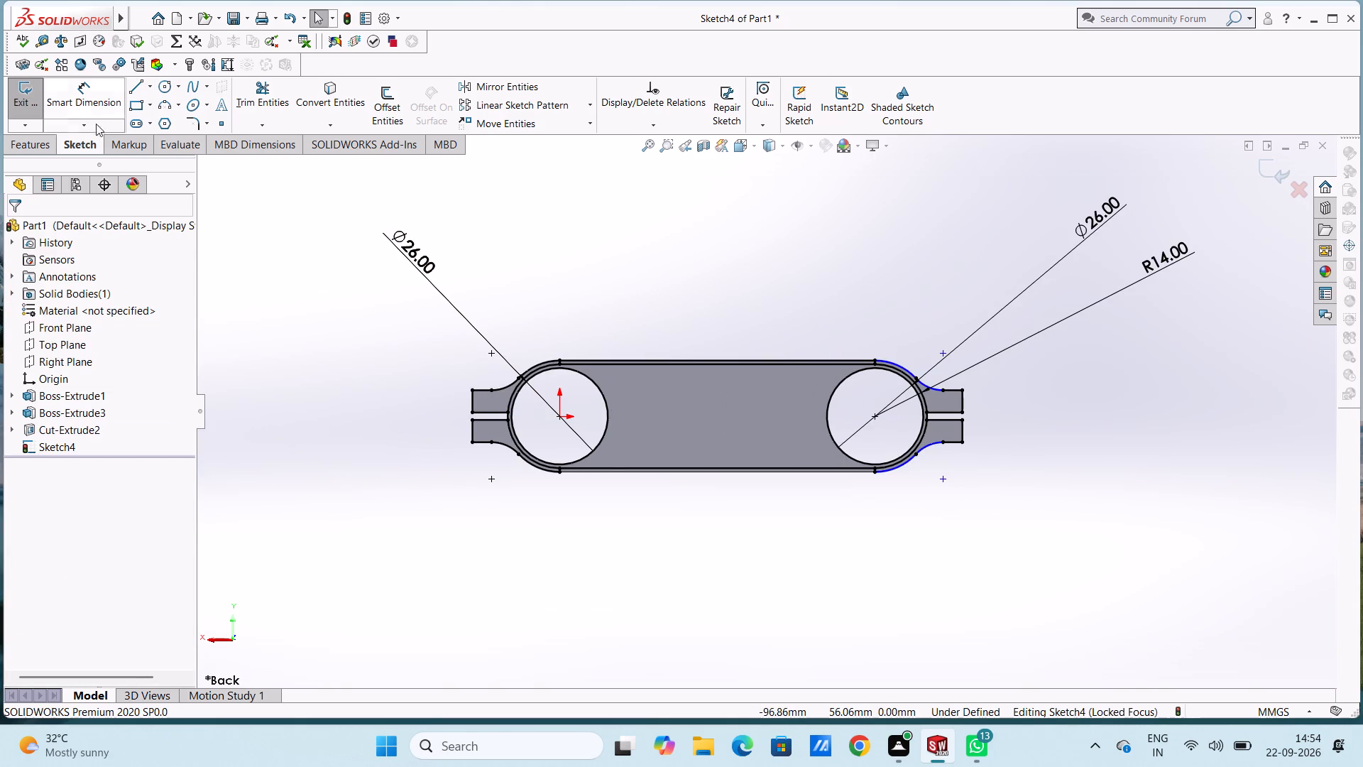
Add 15 mm radius dimensions to the far end's upper and lower outer-edge arcs.
{"action": "left_click", "coordinate": [99, 104]}
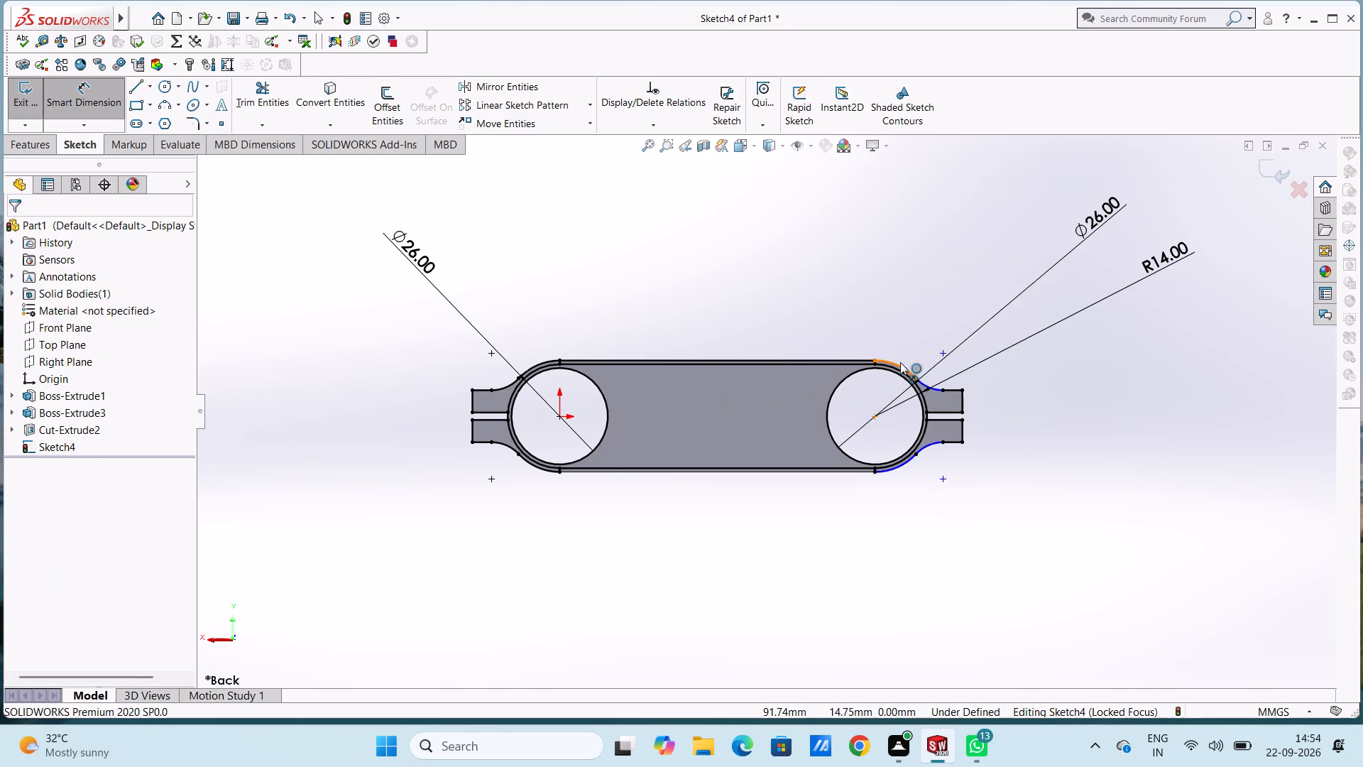
{"action": "left_click", "coordinate": [900, 362]}
{"action": "left_click", "coordinate": [980, 274]}
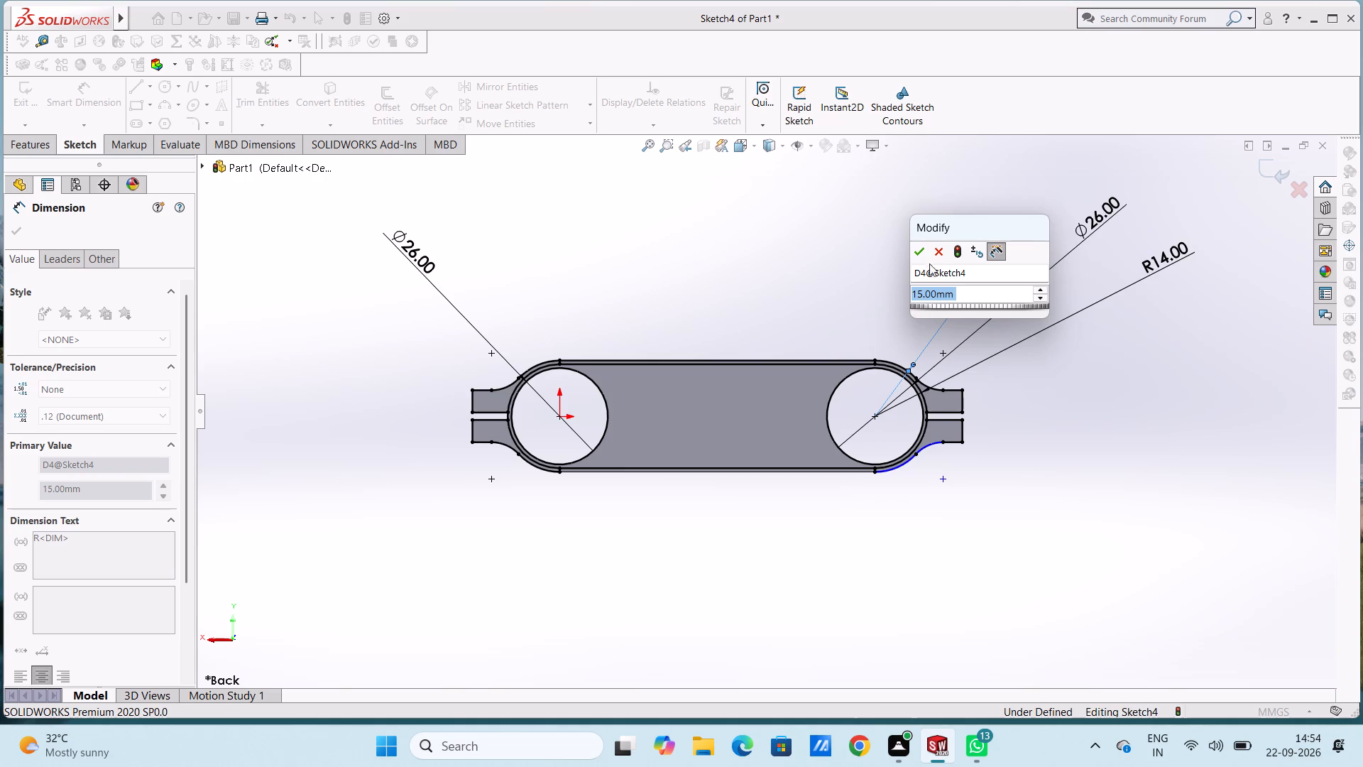
{"action": "left_click", "coordinate": [923, 259]}
{"action": "left_click", "coordinate": [892, 255]}
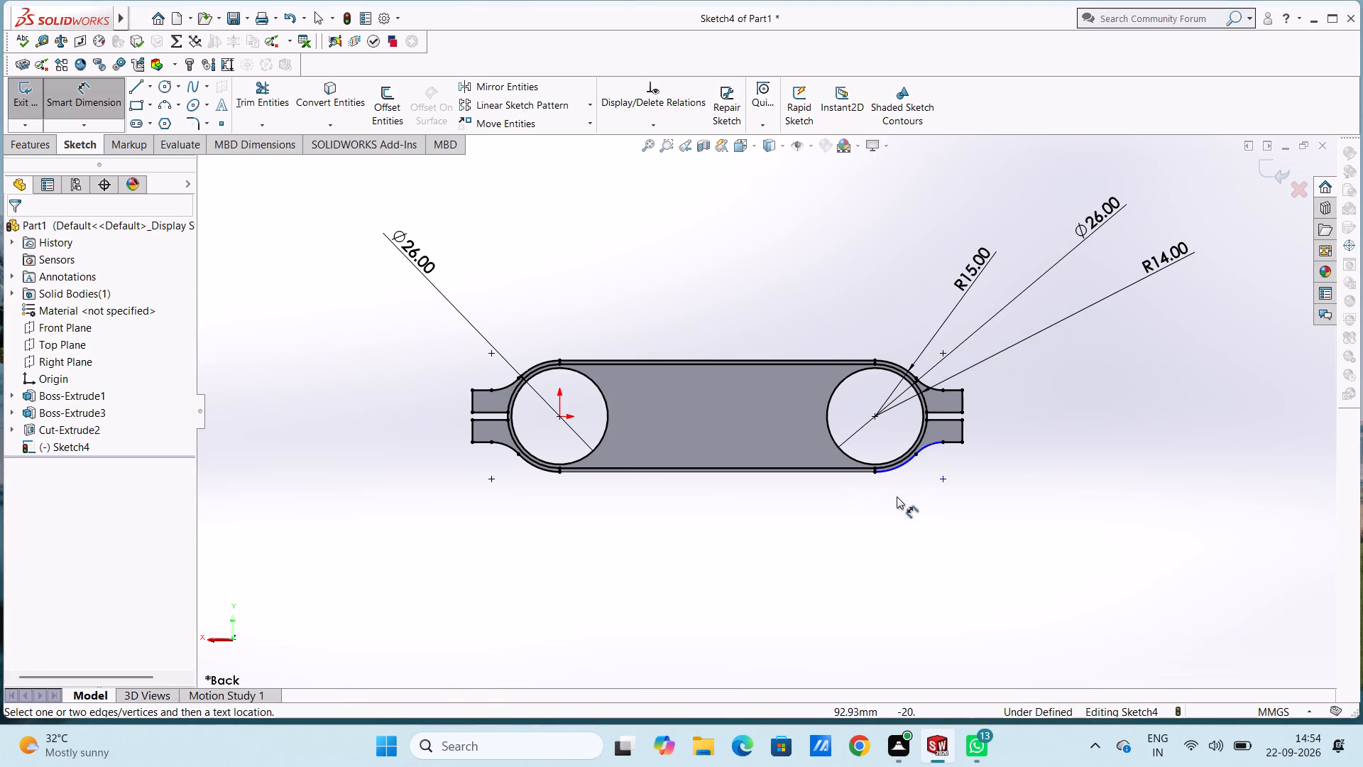
{"action": "left_click", "coordinate": [893, 472]}
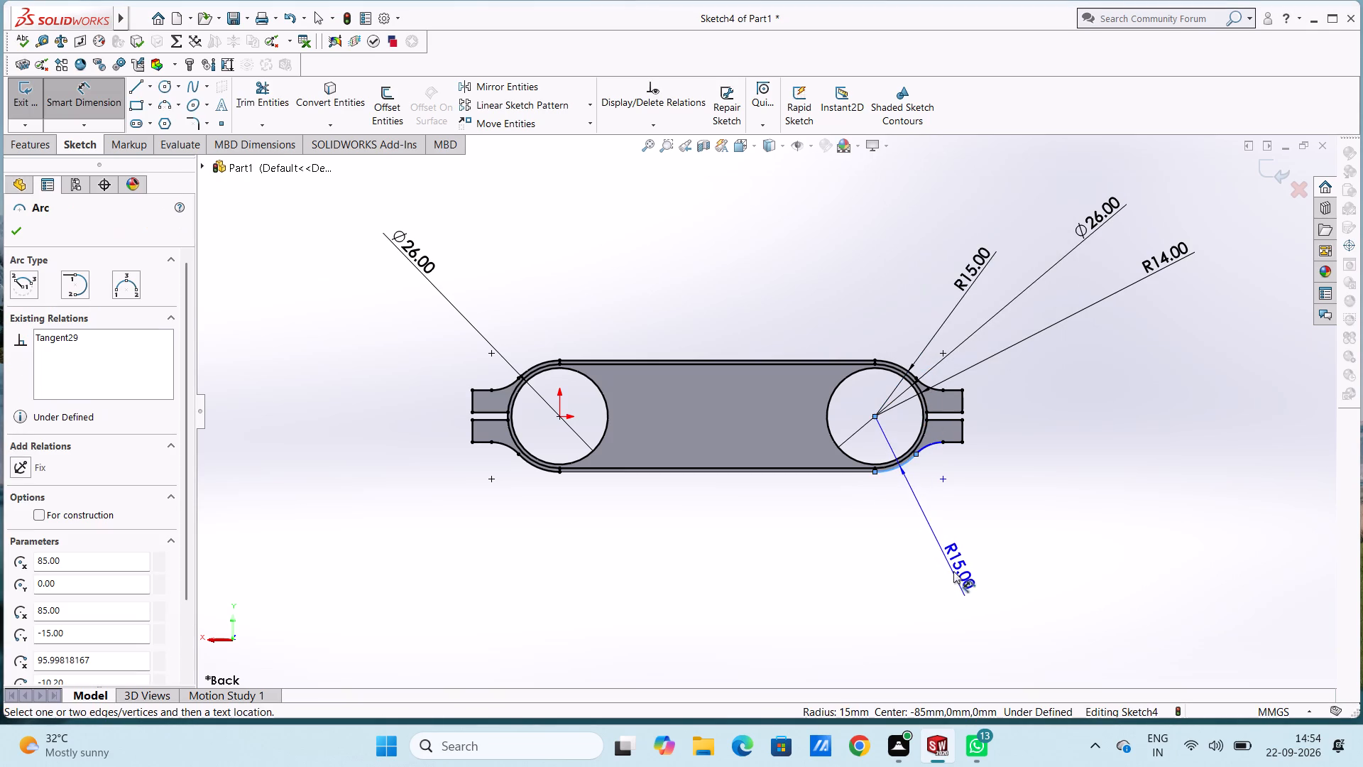
{"action": "left_click", "coordinate": [962, 589]}
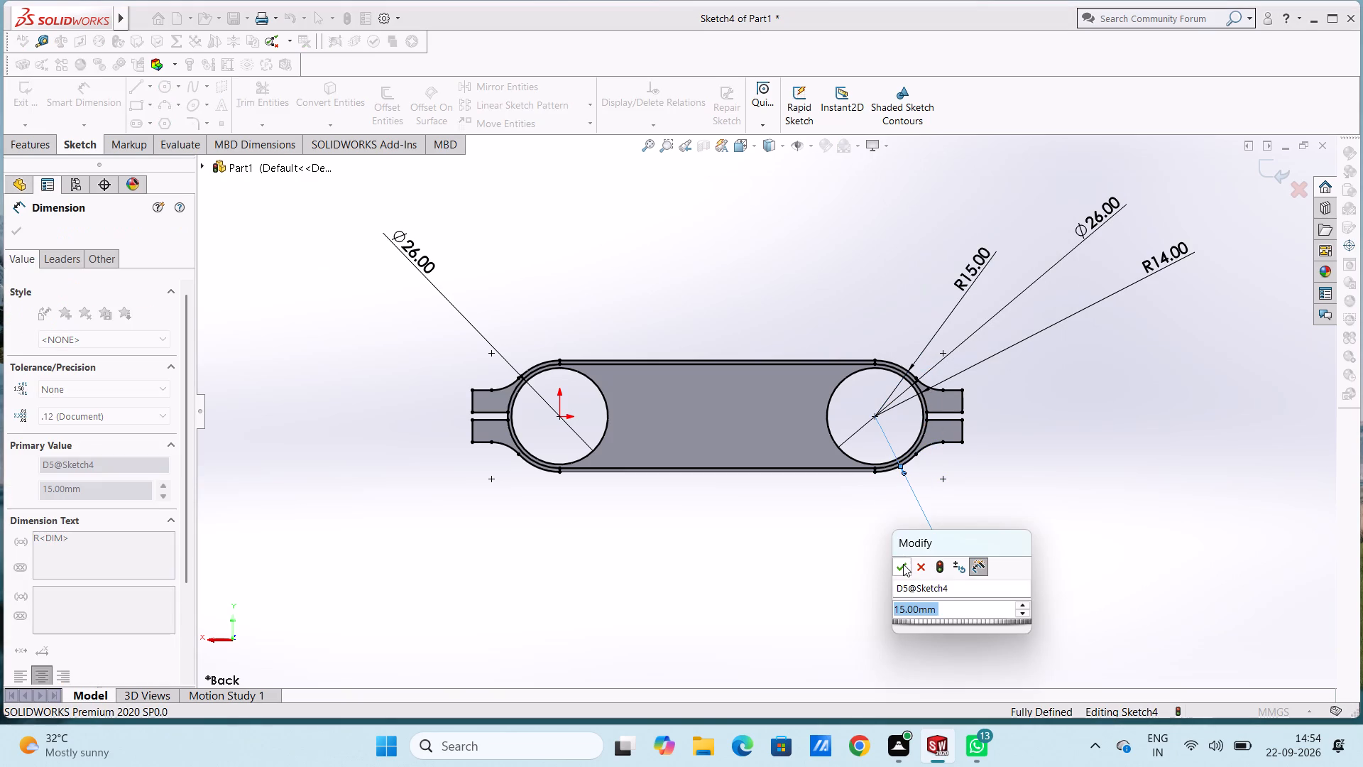
{"action": "left_click", "coordinate": [903, 564]}
{"action": "key", "text": "Escape"}
{"action": "key", "text": "Escape"}
{"action": "key", "text": "Escape"}
{"action": "scroll", "coordinate": [812, 224], "scroll_direction": "up", "scroll_amount": 1}
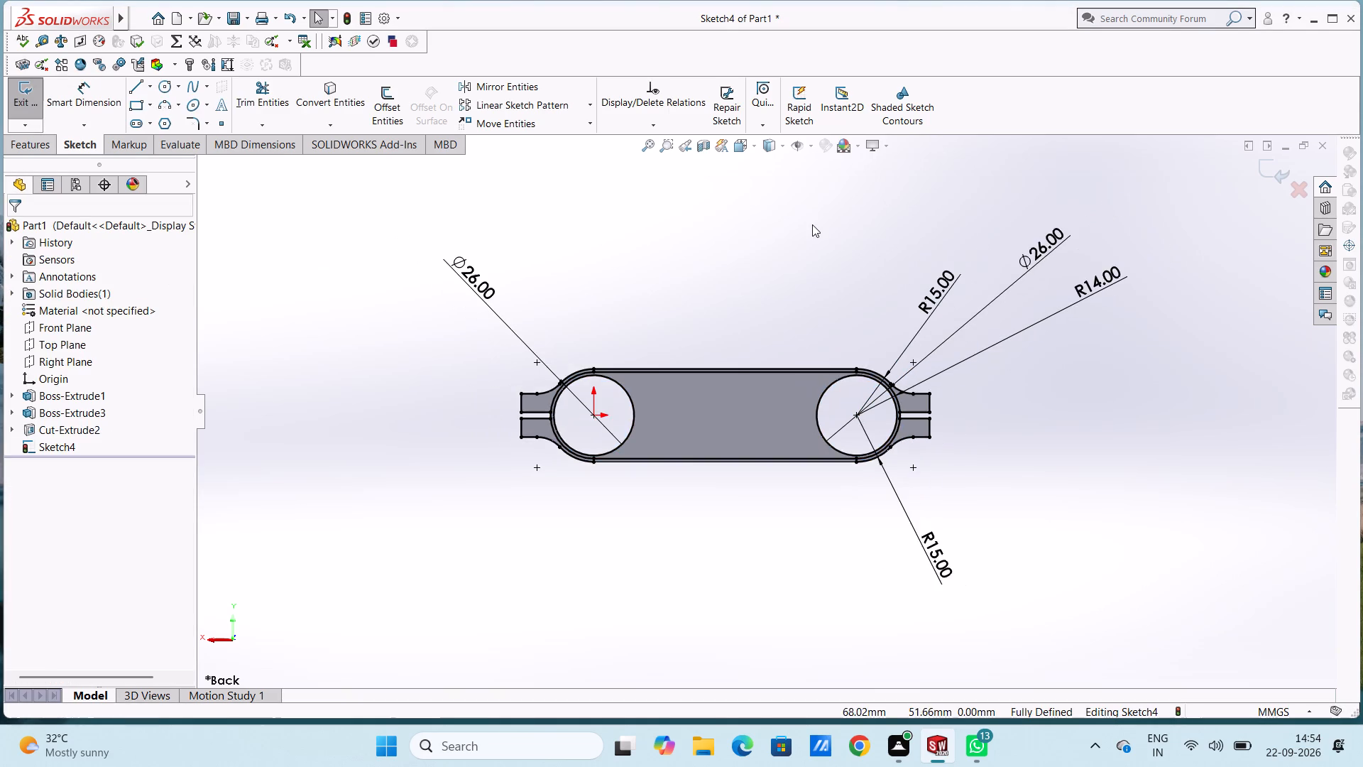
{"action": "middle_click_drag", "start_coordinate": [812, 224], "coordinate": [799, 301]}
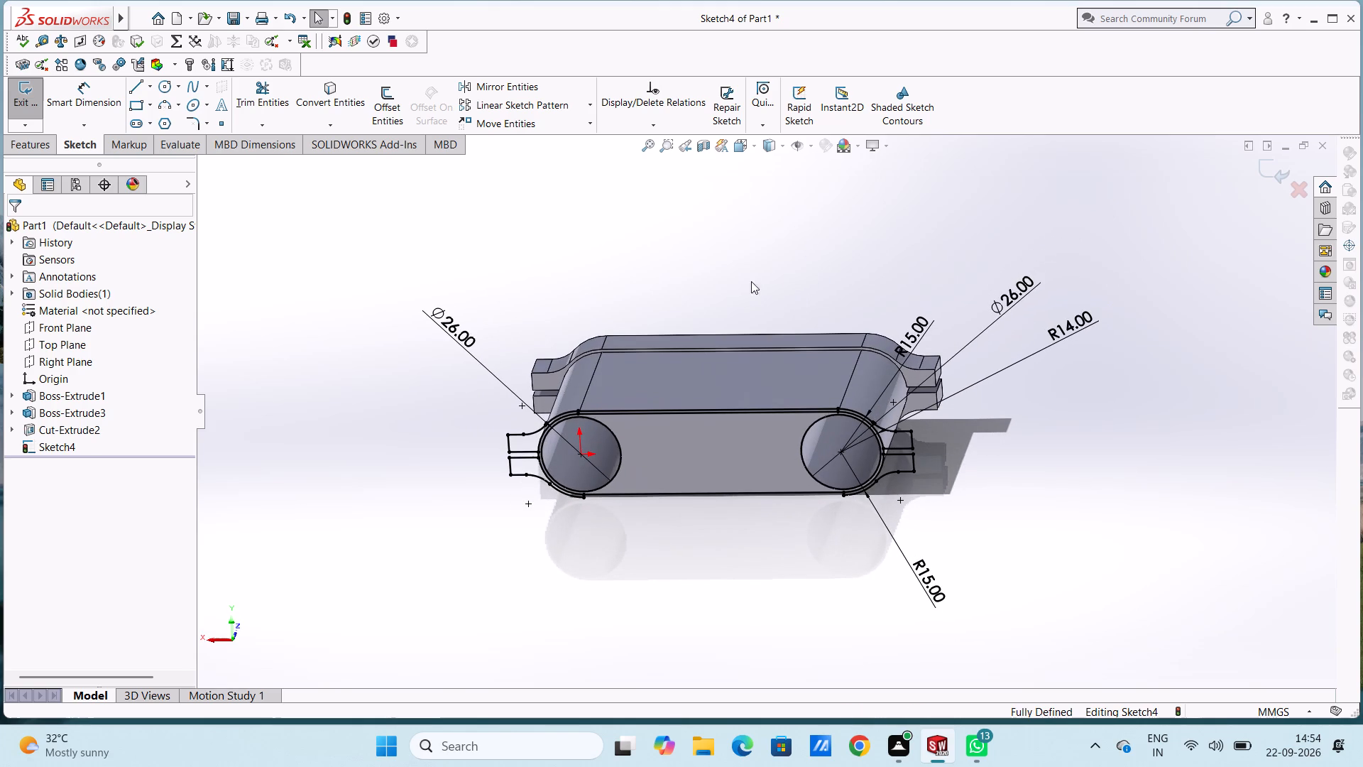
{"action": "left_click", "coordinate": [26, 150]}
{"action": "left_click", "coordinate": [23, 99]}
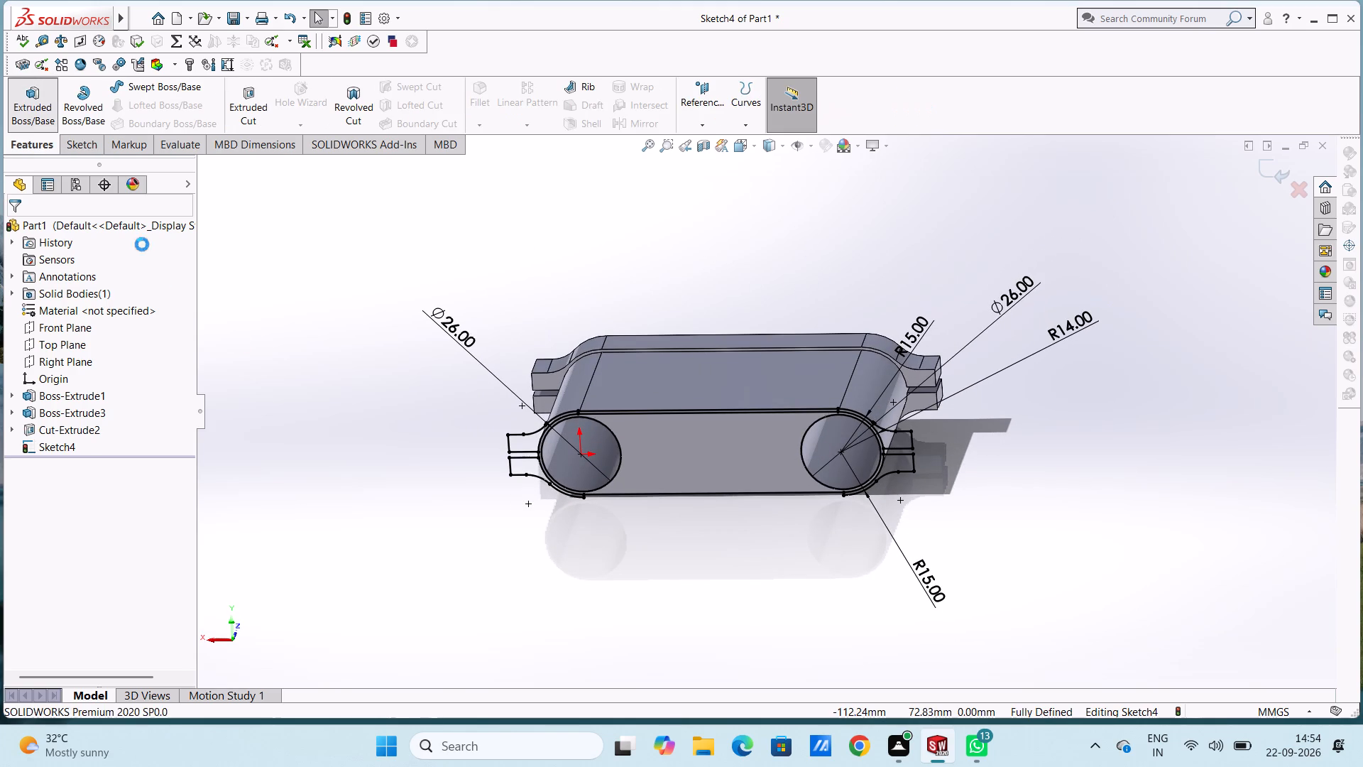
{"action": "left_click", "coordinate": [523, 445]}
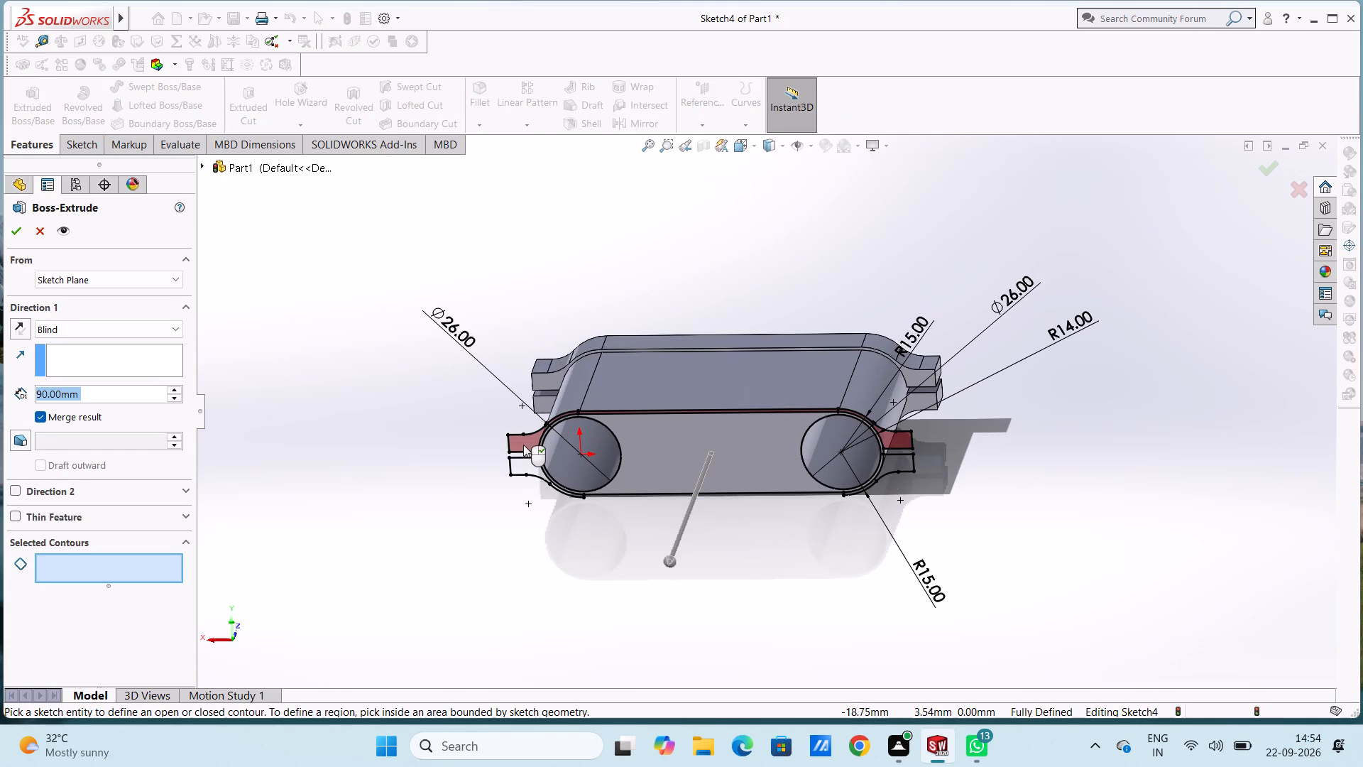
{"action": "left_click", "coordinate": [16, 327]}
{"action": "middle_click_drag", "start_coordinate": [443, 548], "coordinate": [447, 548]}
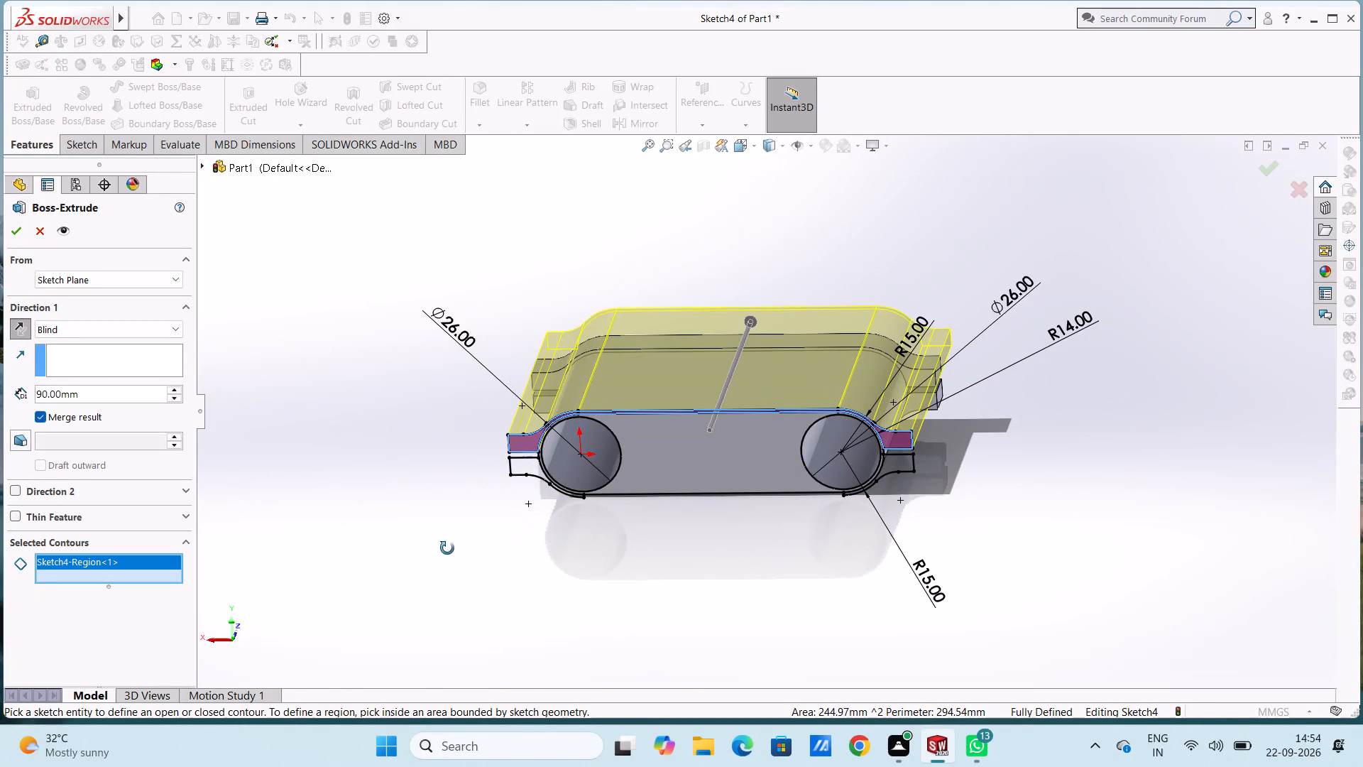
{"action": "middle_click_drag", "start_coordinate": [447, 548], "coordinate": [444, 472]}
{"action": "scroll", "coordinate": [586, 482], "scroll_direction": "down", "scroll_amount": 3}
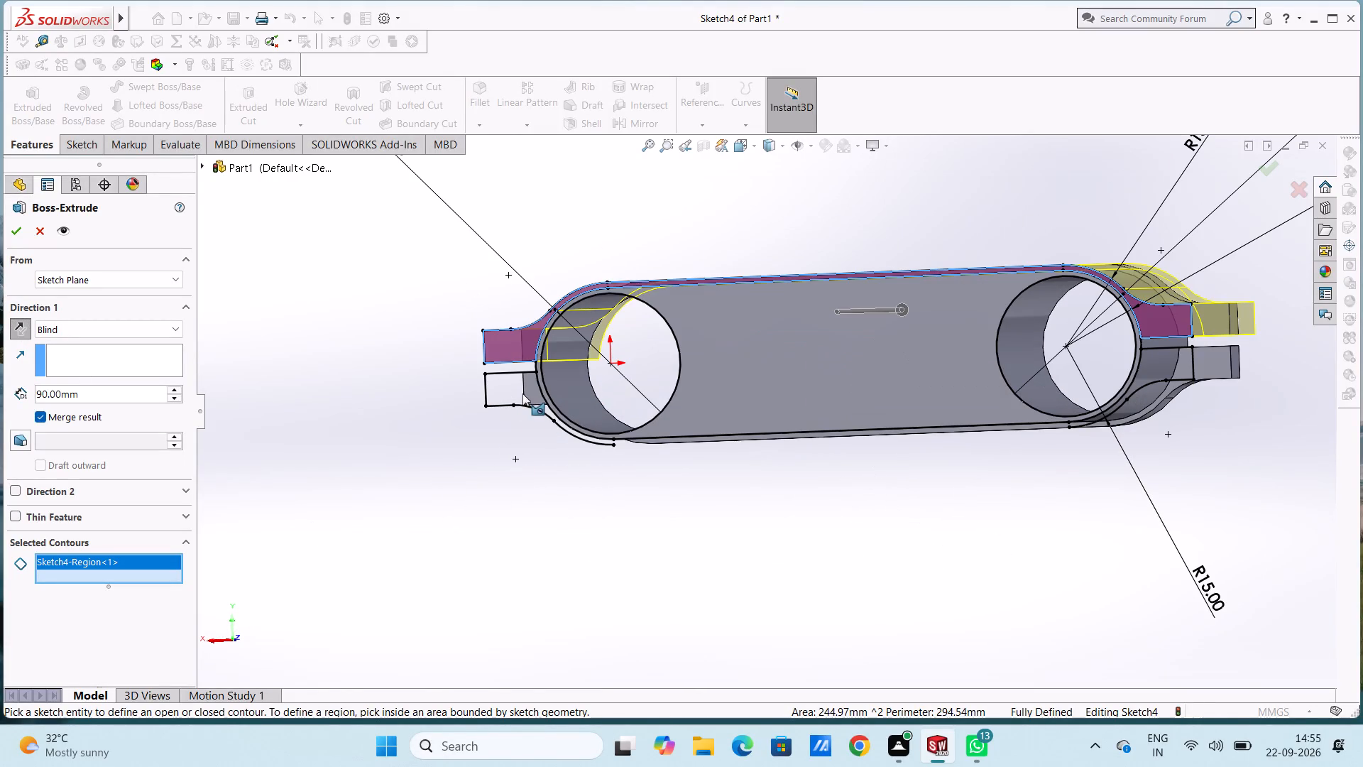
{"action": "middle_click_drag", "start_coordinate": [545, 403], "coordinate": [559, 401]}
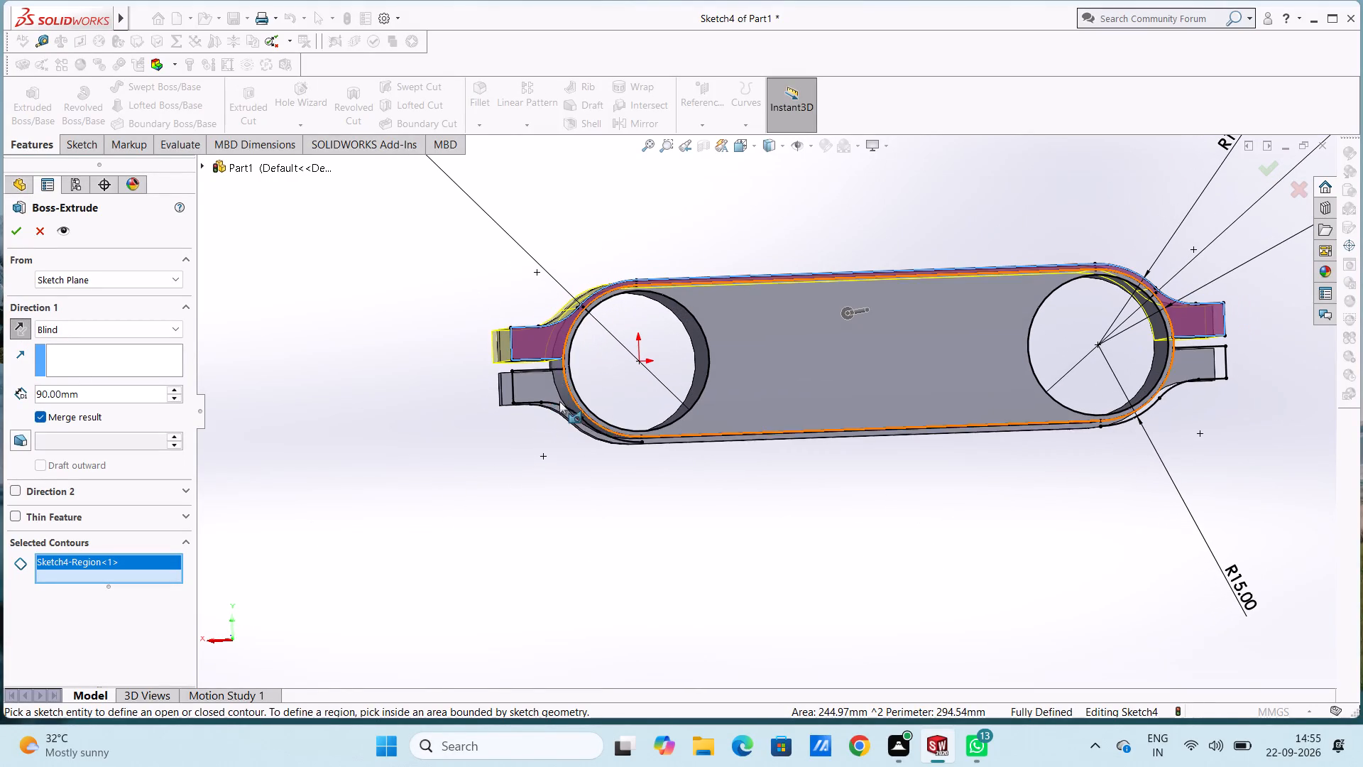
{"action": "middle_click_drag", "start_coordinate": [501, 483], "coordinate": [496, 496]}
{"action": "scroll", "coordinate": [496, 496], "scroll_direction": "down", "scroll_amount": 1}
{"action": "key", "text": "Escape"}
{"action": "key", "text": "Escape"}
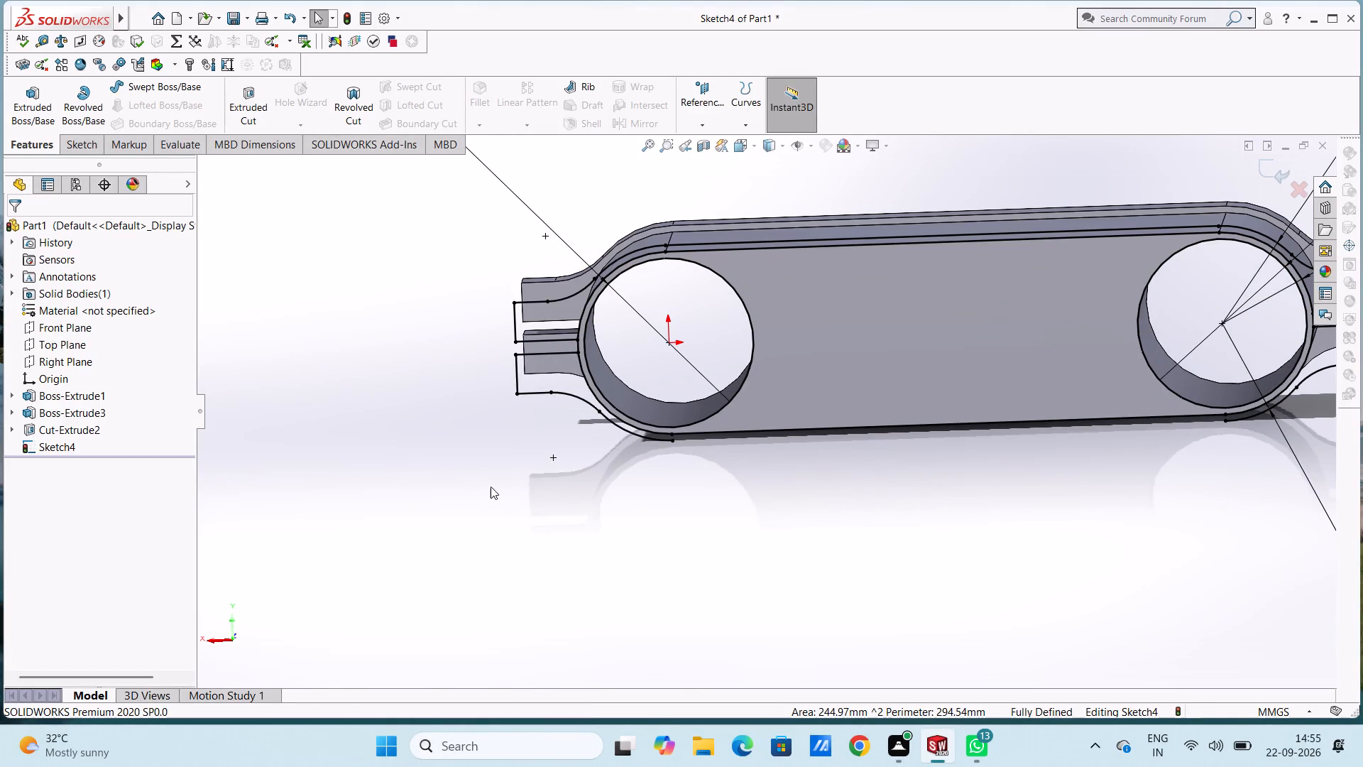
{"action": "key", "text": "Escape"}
Connect the lower endpoints of the outer 15 mm arcs with a horizontal 85 mm line.
{"action": "left_click", "coordinate": [65, 138]}
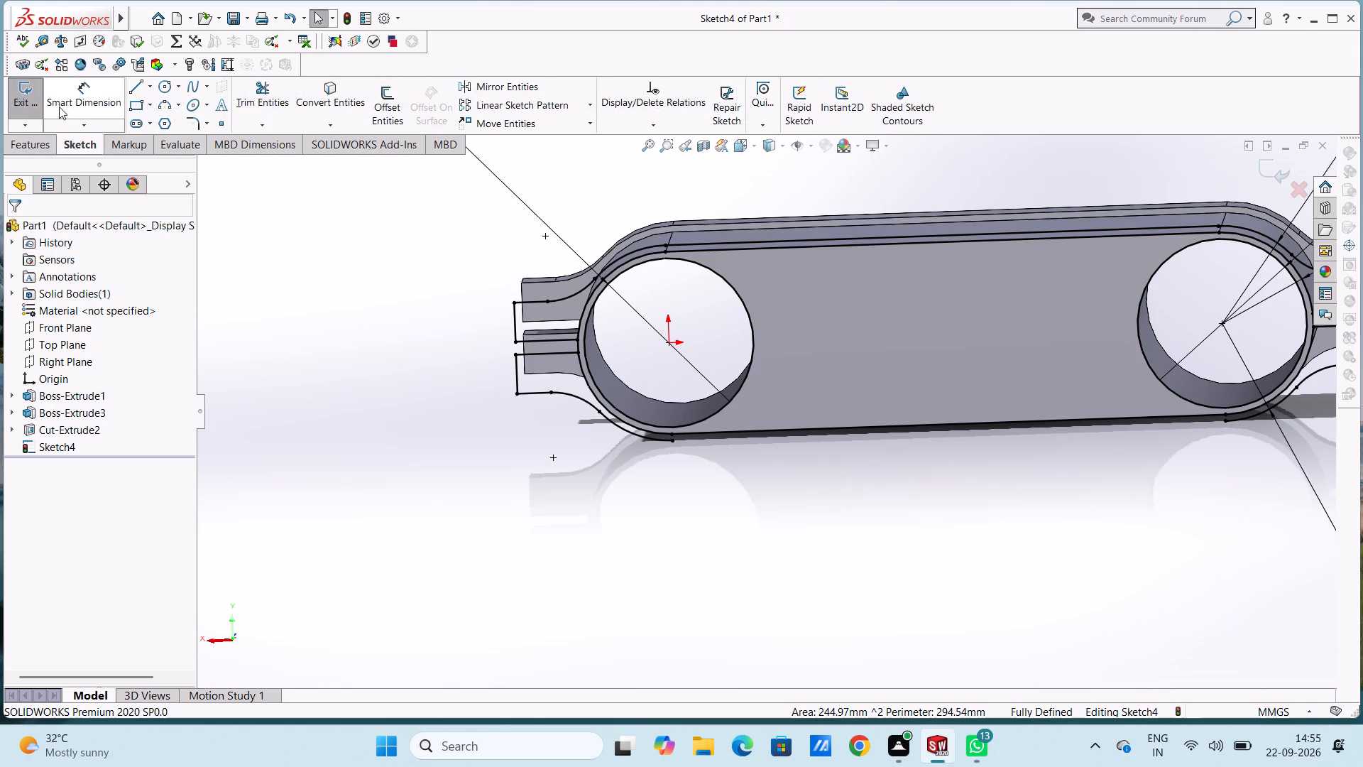
{"action": "left_click_drag", "start_coordinate": [142, 91], "coordinate": [155, 111]}
{"action": "left_click", "coordinate": [139, 89]}
{"action": "left_click", "coordinate": [670, 443]}
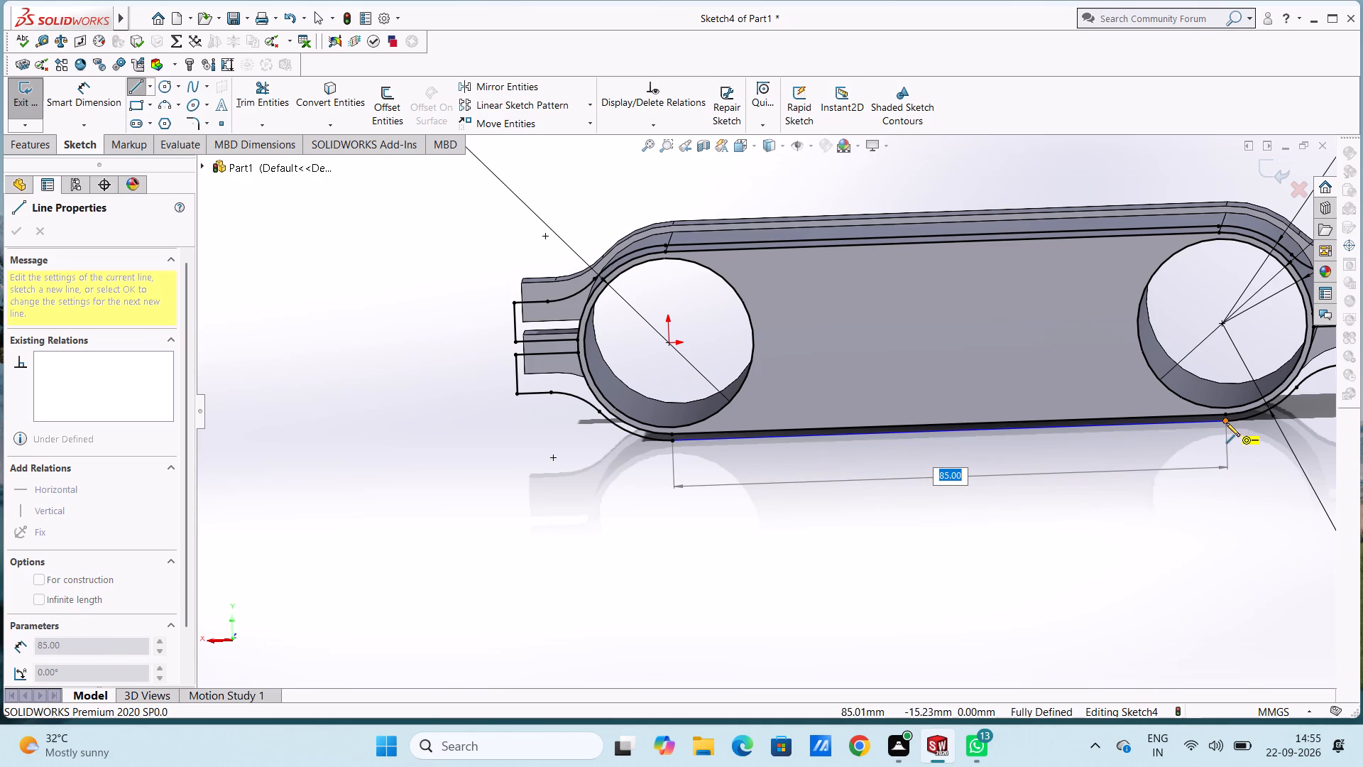
{"action": "left_click", "coordinate": [1226, 423]}
{"action": "key", "text": "Escape"}
{"action": "key", "text": "Escape"}
{"action": "key", "text": "Escape"}
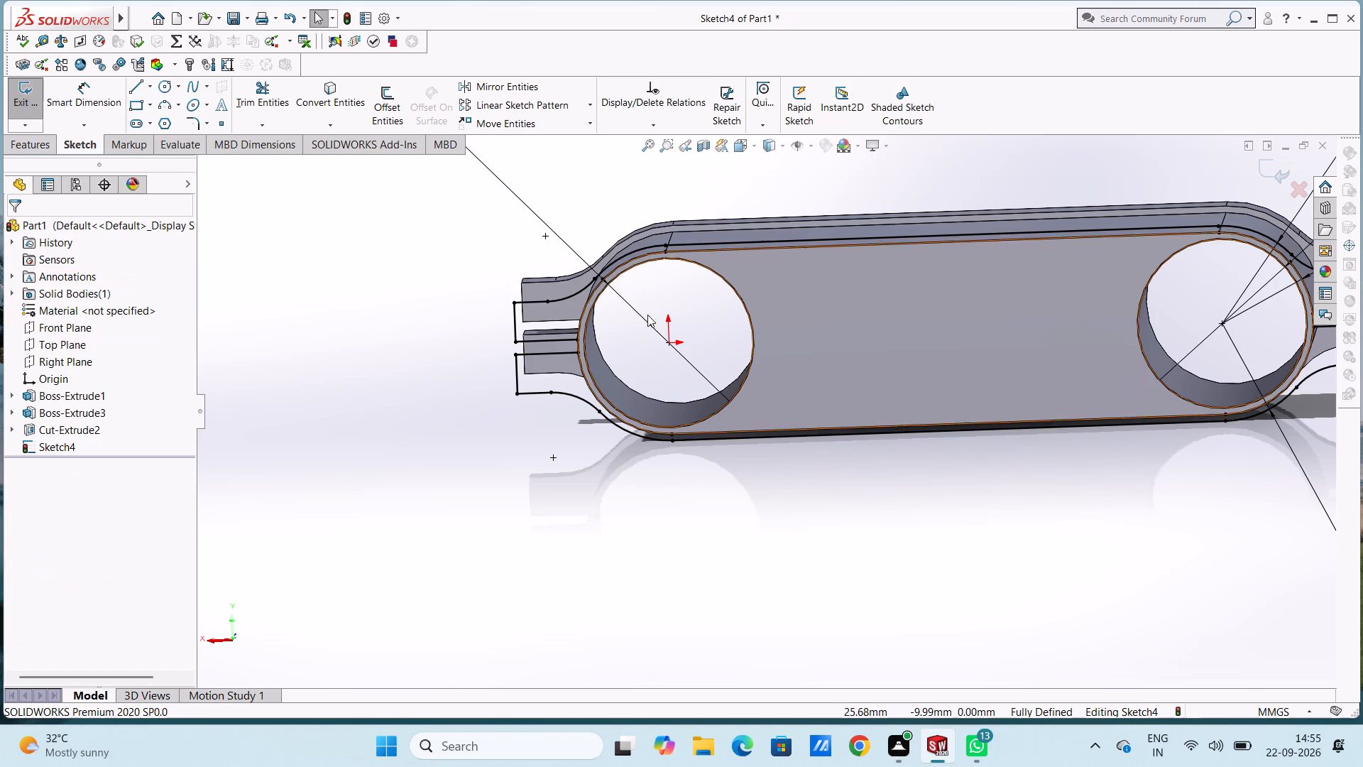
Extrude the upper and lower outer-profile regions 12 mm as a merged blind boss, reversed to run back along the body.
{"action": "left_click", "coordinate": [45, 144]}
{"action": "left_click", "coordinate": [29, 107]}
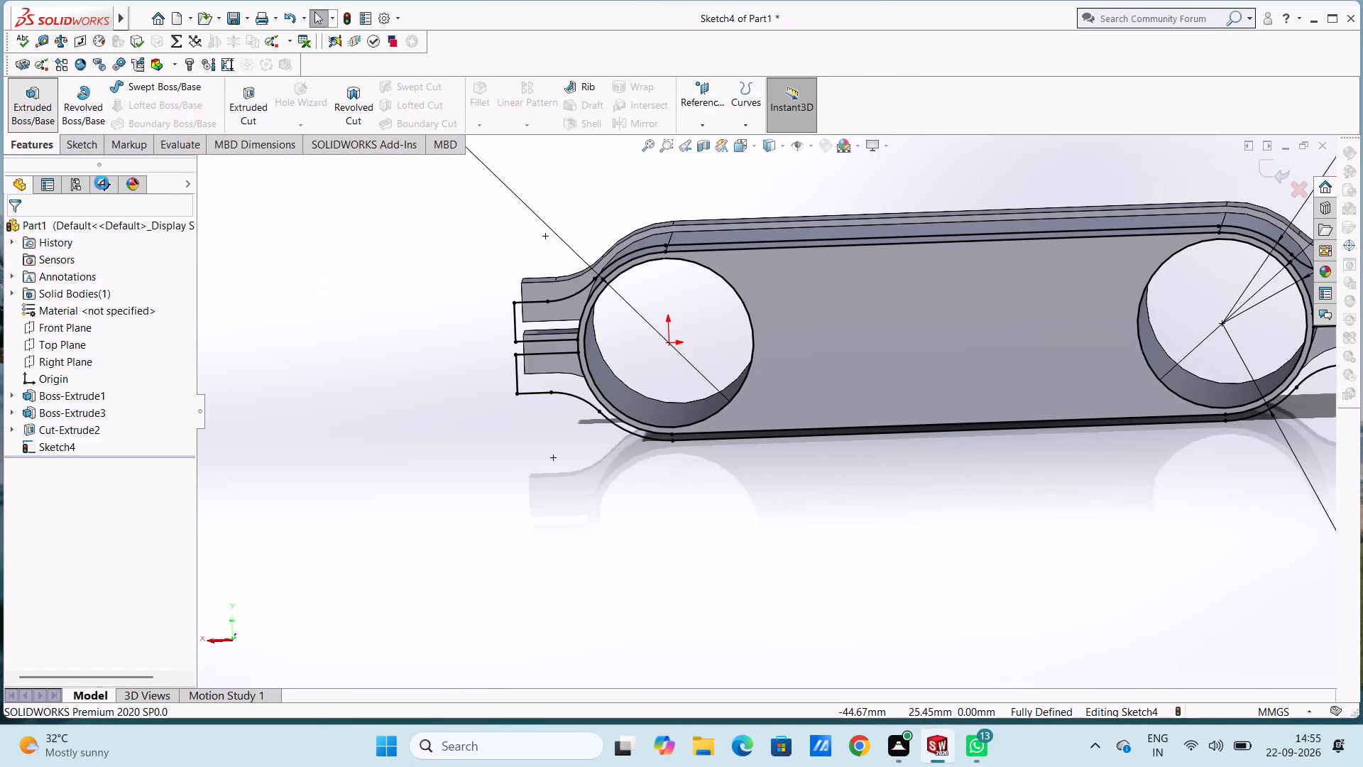
{"action": "left_click", "coordinate": [535, 315]}
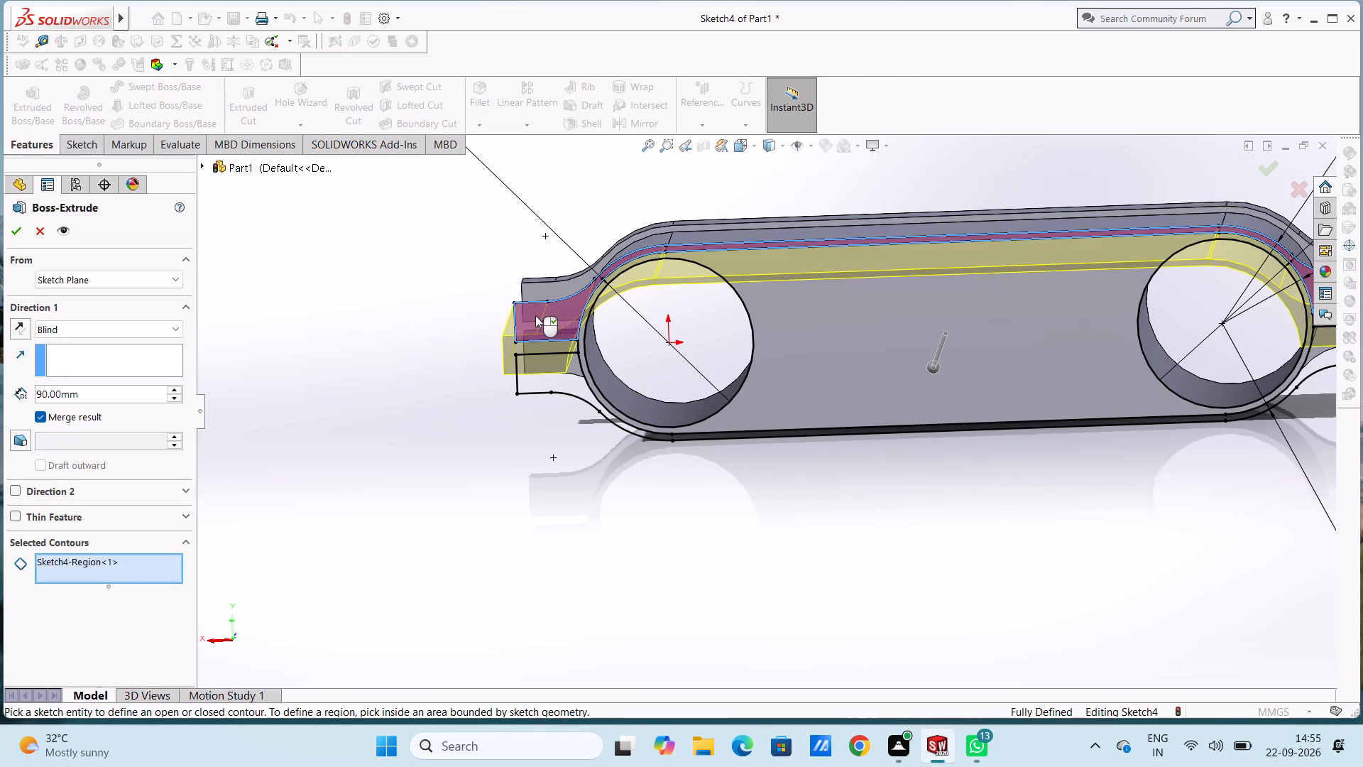
{"action": "left_click", "coordinate": [566, 382]}
{"action": "left_click", "coordinate": [24, 332]}
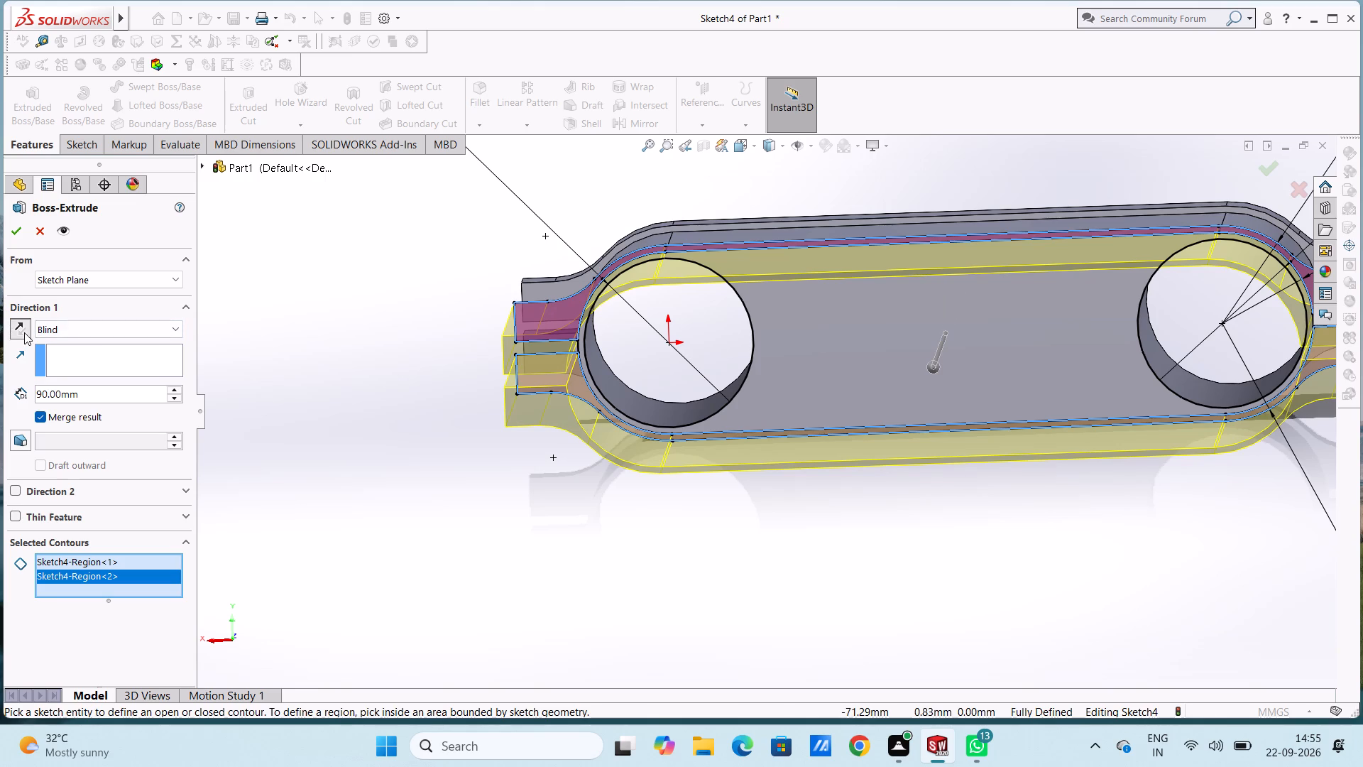
{"action": "middle_click_drag", "start_coordinate": [759, 488], "coordinate": [782, 425]}
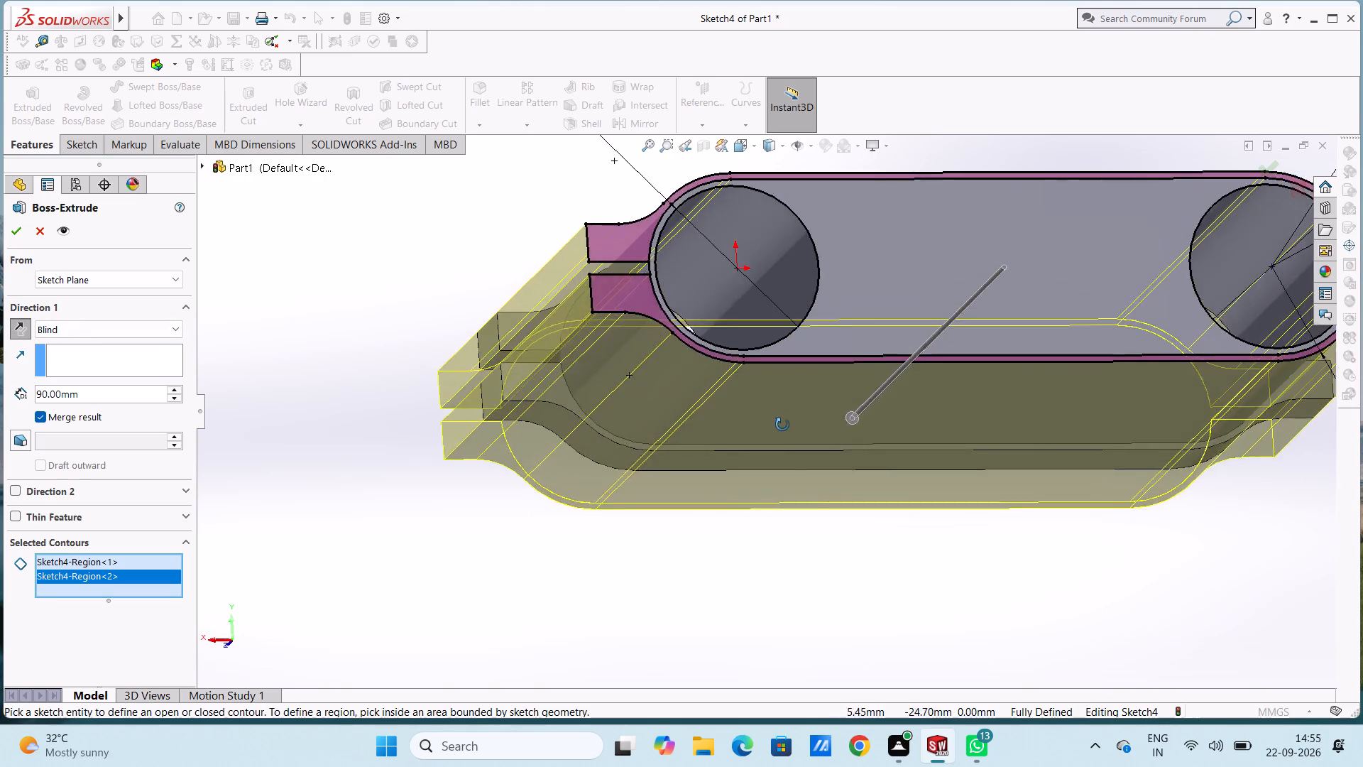
{"action": "middle_click_drag", "start_coordinate": [782, 425], "coordinate": [753, 492]}
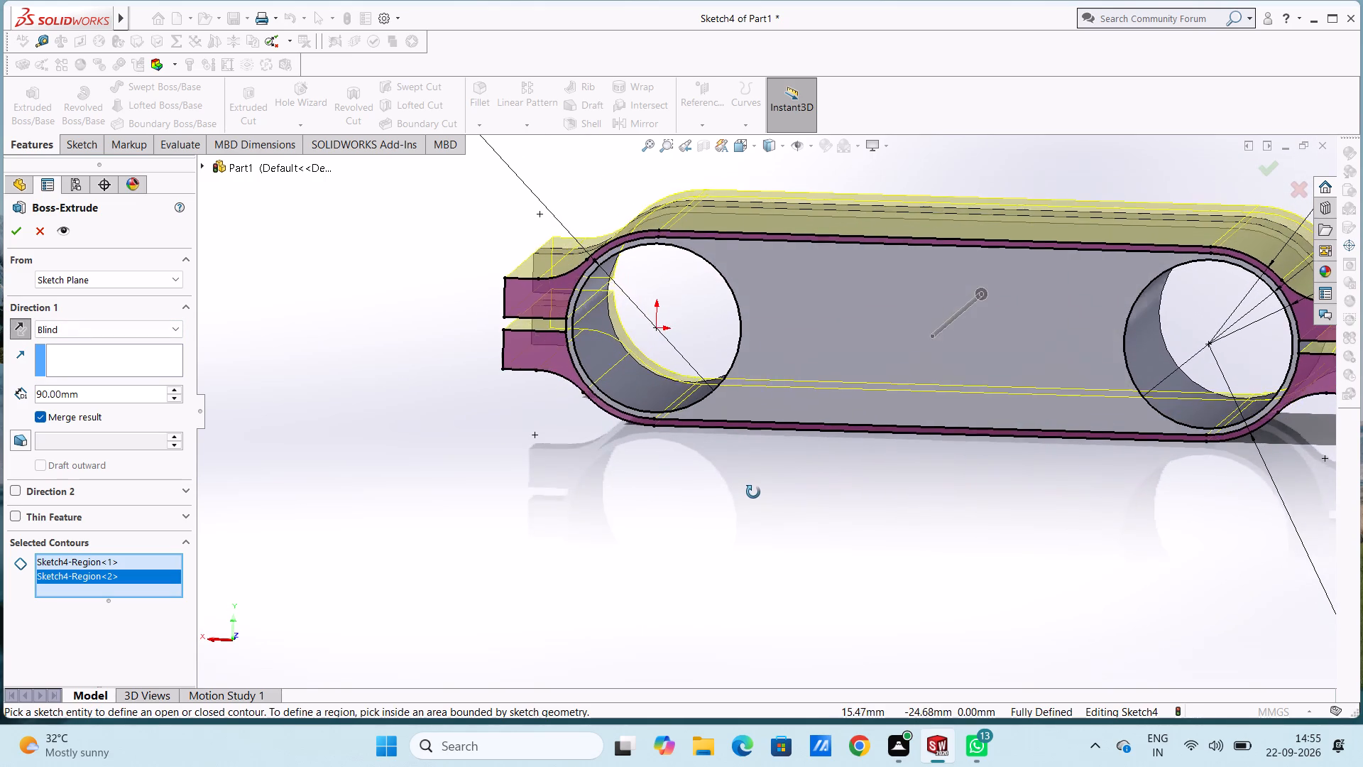
{"action": "middle_click_drag", "start_coordinate": [753, 492], "coordinate": [734, 540]}
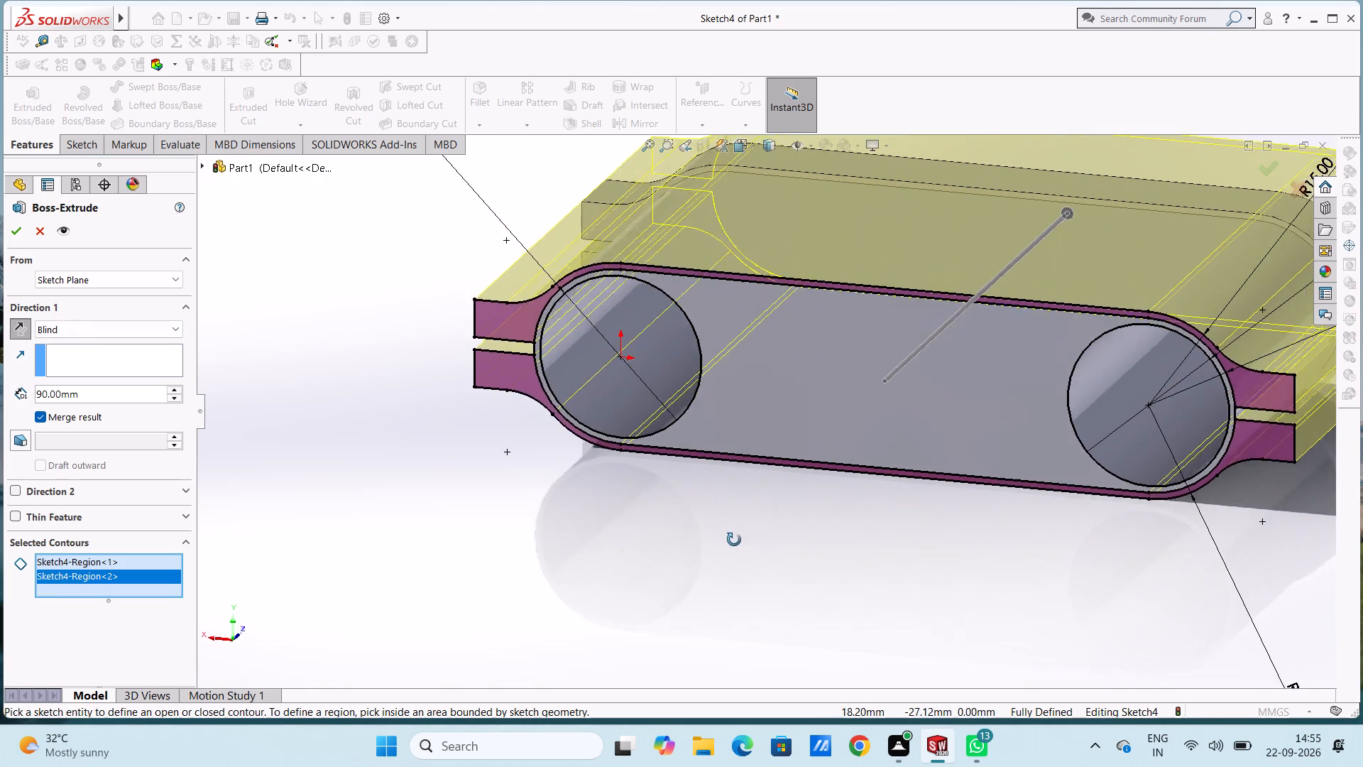
{"action": "middle_click_drag", "start_coordinate": [734, 540], "coordinate": [734, 562]}
{"action": "scroll", "coordinate": [708, 543], "scroll_direction": "up", "scroll_amount": 1}
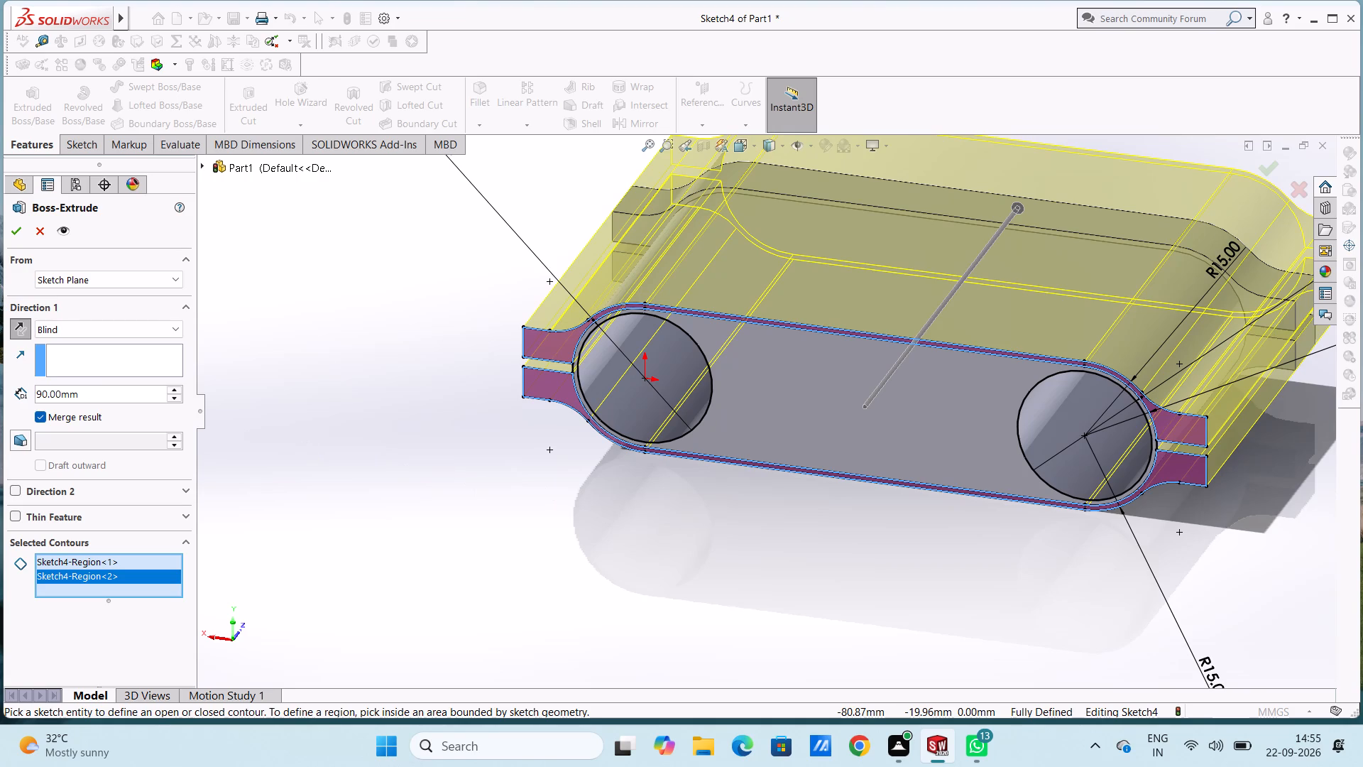
{"action": "double_click", "coordinate": [114, 396]}
{"action": "type", "text": "12"}
{"action": "key", "text": "Return"}
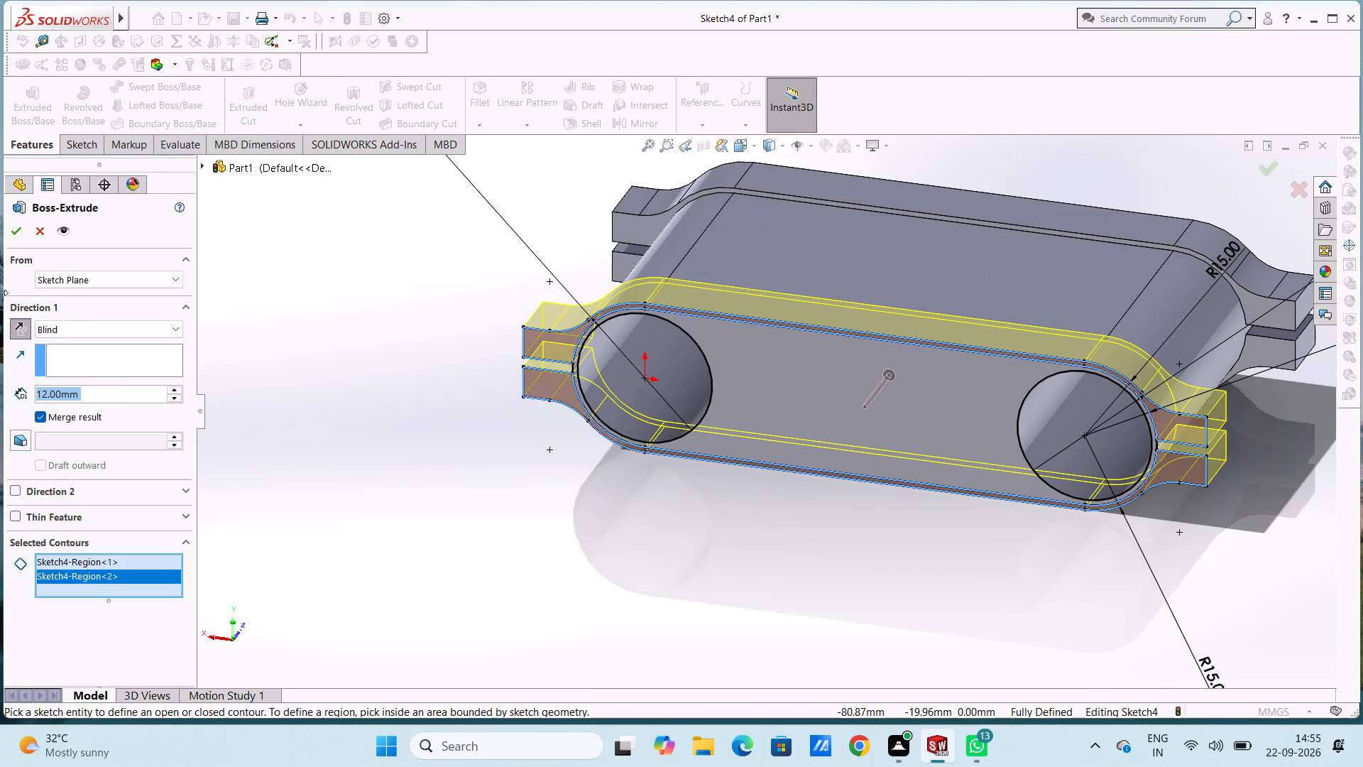
{"action": "left_click", "coordinate": [17, 235]}
{"action": "left_click", "coordinate": [360, 323]}
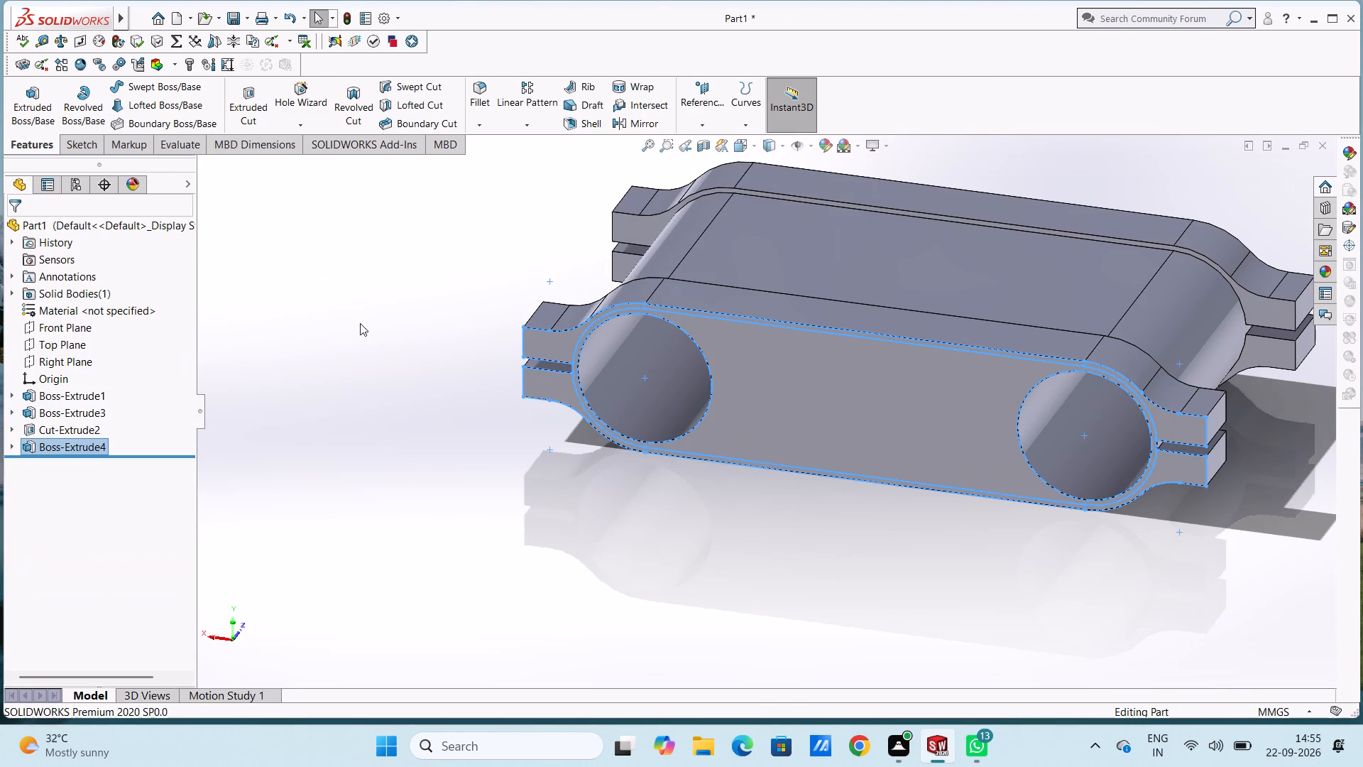
Examine the finished body and its front and back collars from several angles, including the front, left and top views.
{"action": "middle_click_drag", "start_coordinate": [366, 318], "coordinate": [378, 457]}
{"action": "scroll", "coordinate": [376, 441], "scroll_direction": "up", "scroll_amount": 1}
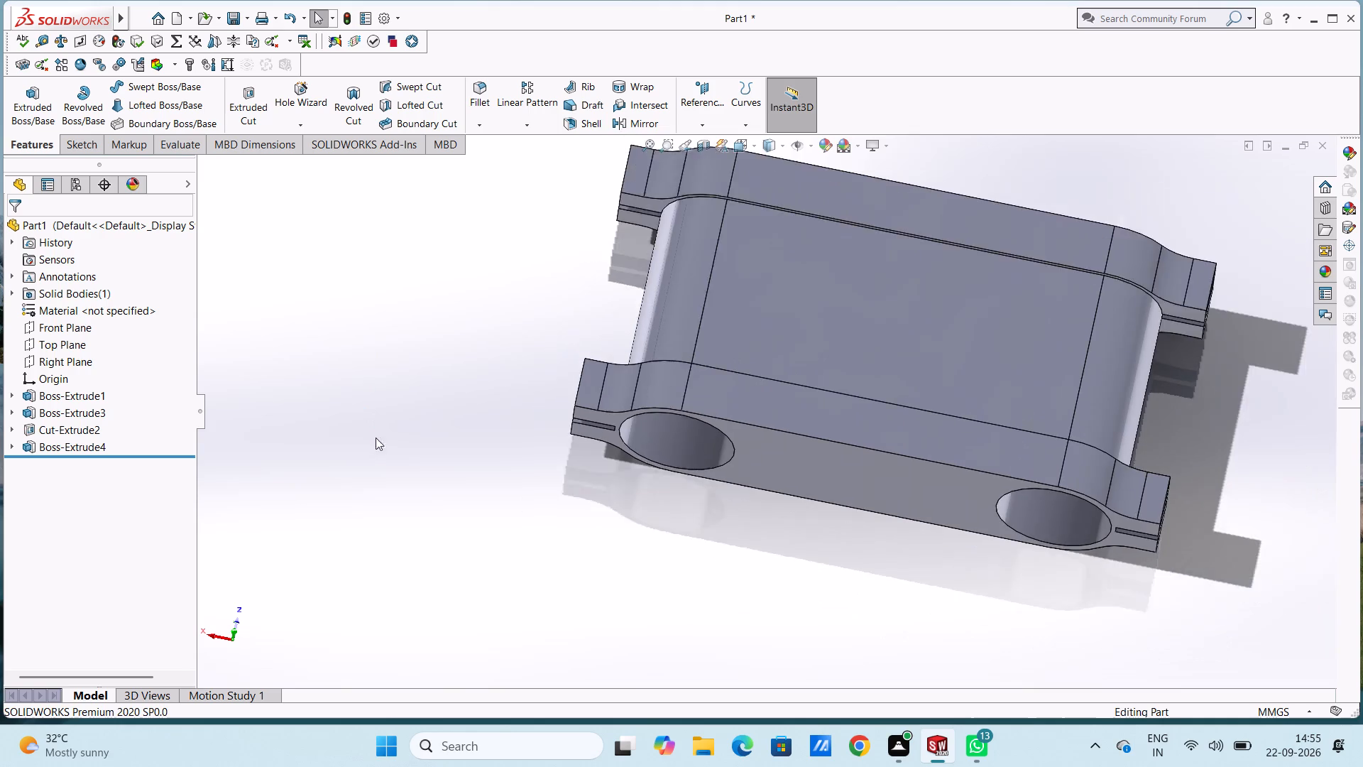
{"action": "scroll", "coordinate": [376, 437], "scroll_direction": "up", "scroll_amount": 2}
{"action": "middle_click_drag", "start_coordinate": [381, 454], "coordinate": [342, 513]}
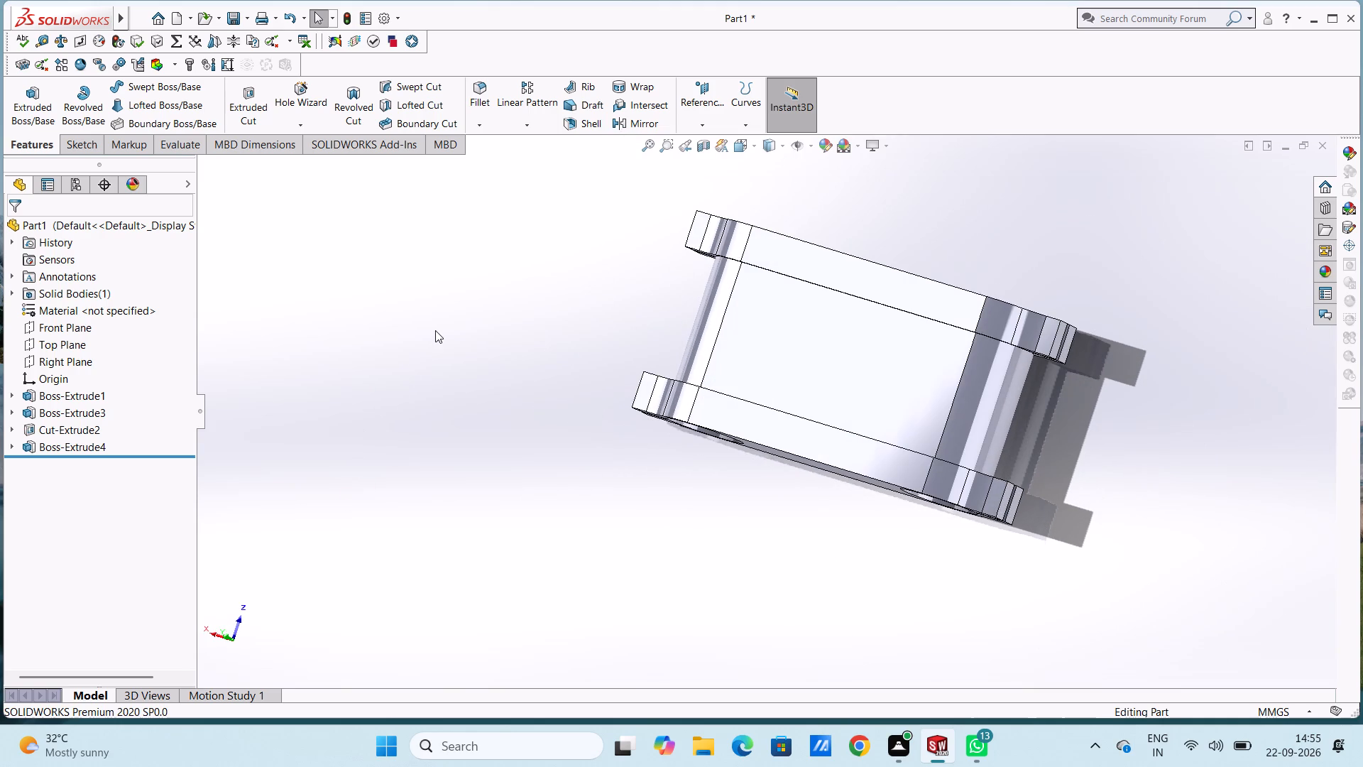
{"action": "middle_click_drag", "start_coordinate": [451, 365], "coordinate": [462, 415]}
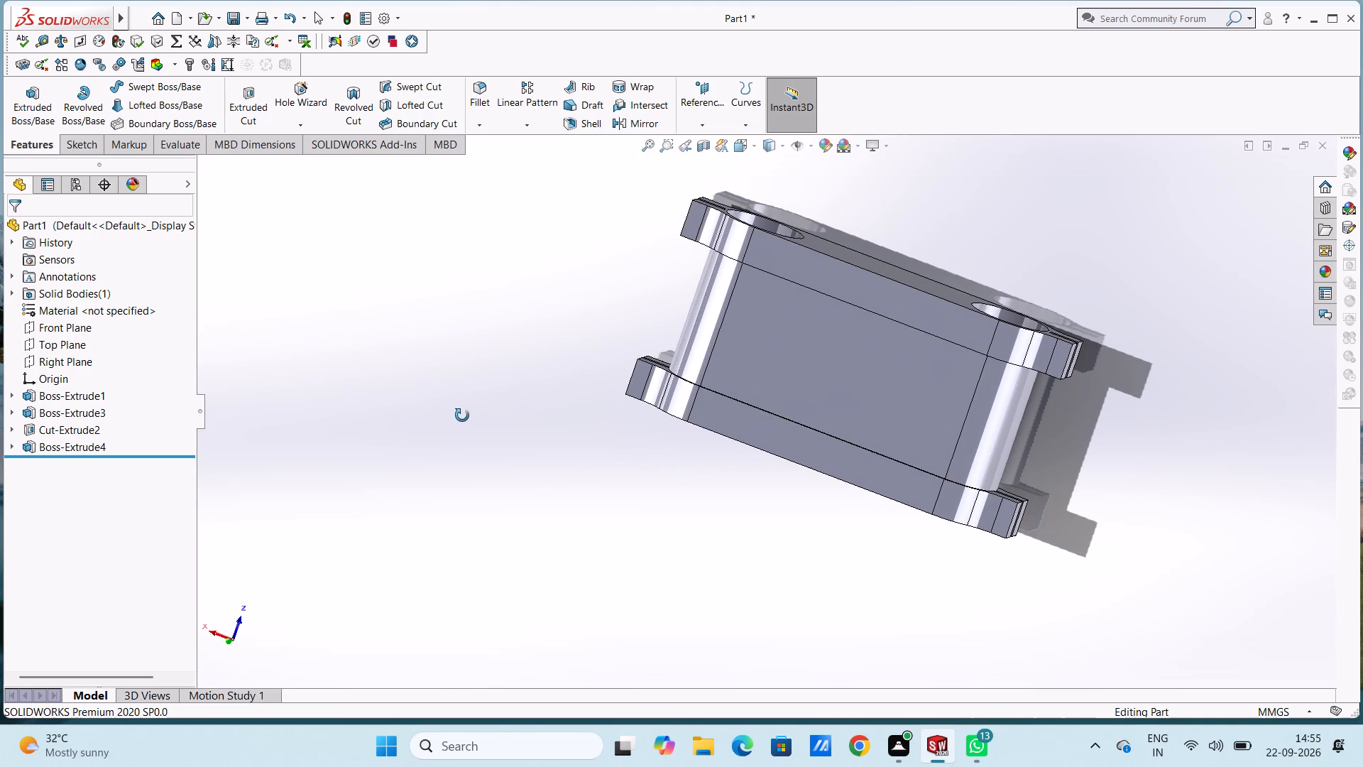
{"action": "middle_click_drag", "start_coordinate": [462, 415], "coordinate": [457, 415]}
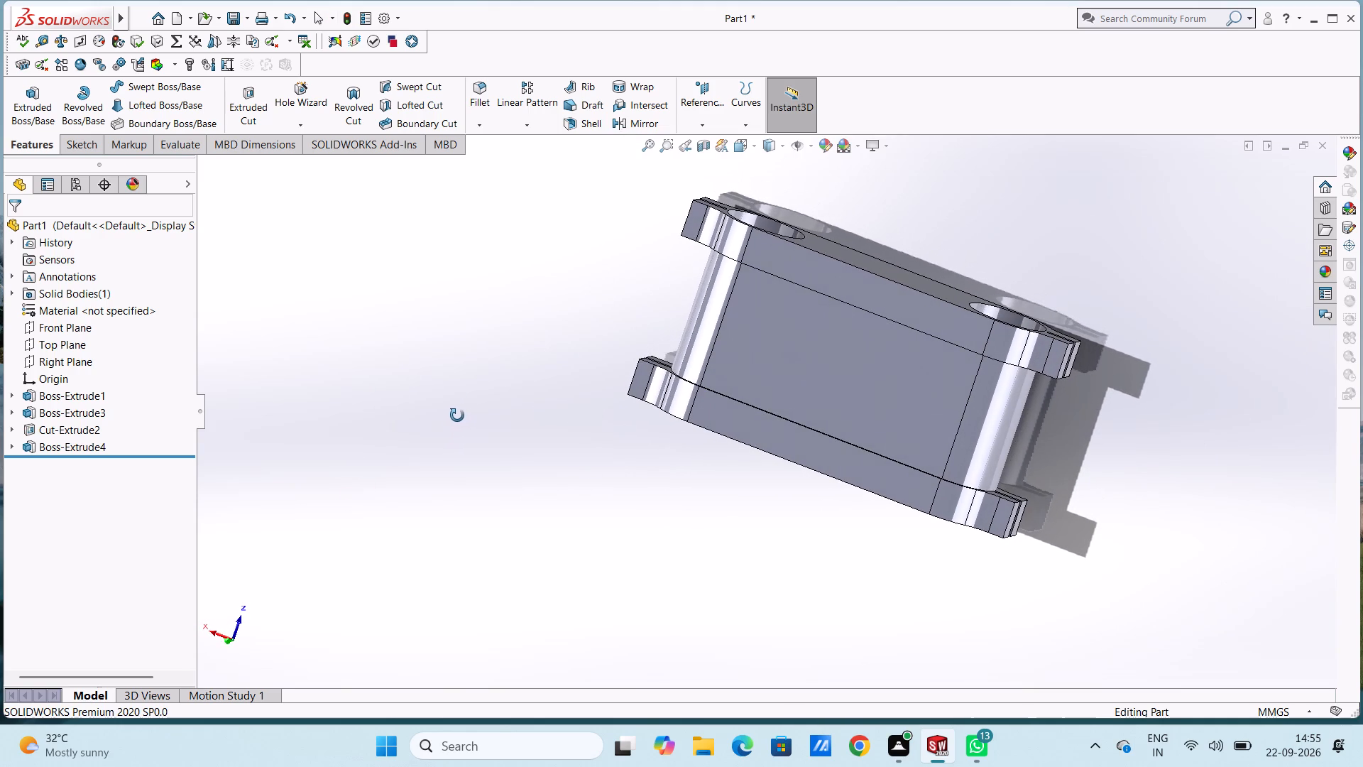
{"action": "middle_click_drag", "start_coordinate": [457, 415], "coordinate": [461, 433]}
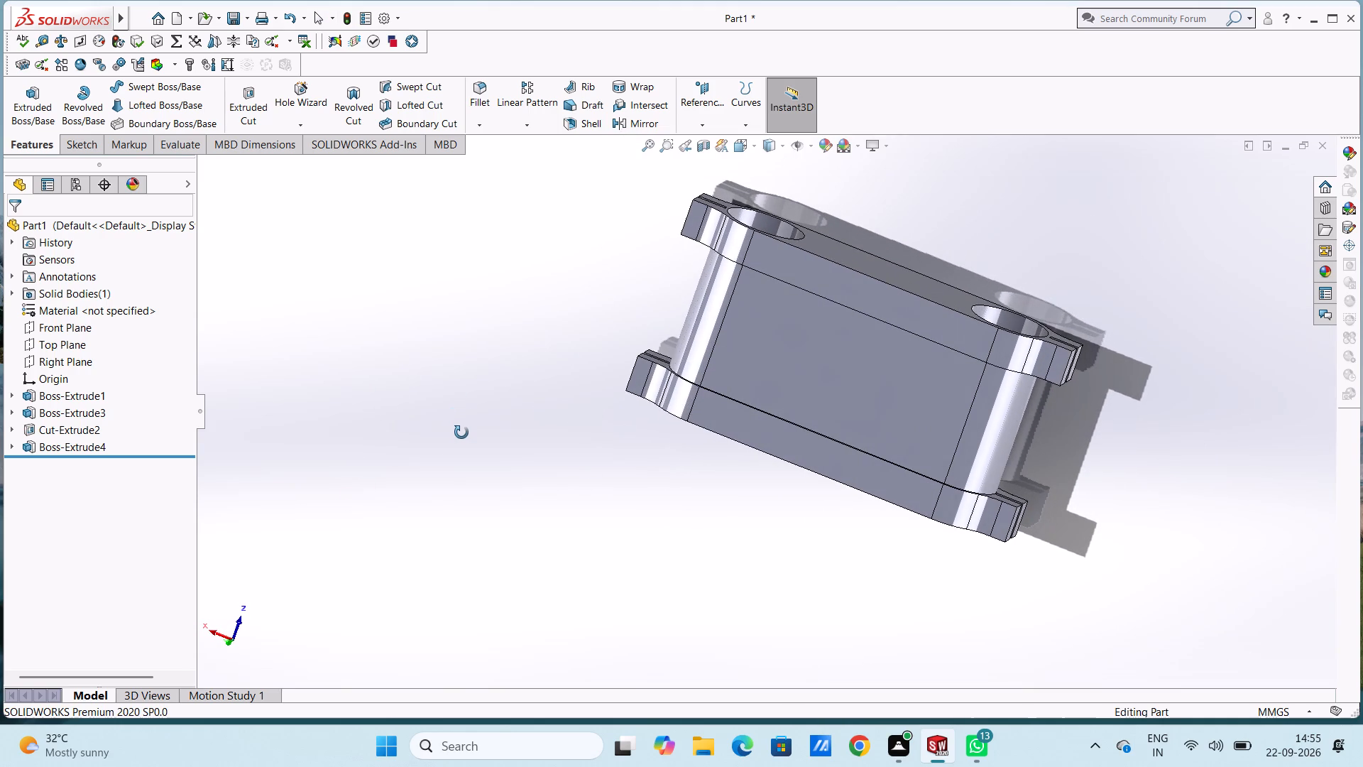
{"action": "middle_click_drag", "start_coordinate": [461, 433], "coordinate": [461, 435]}
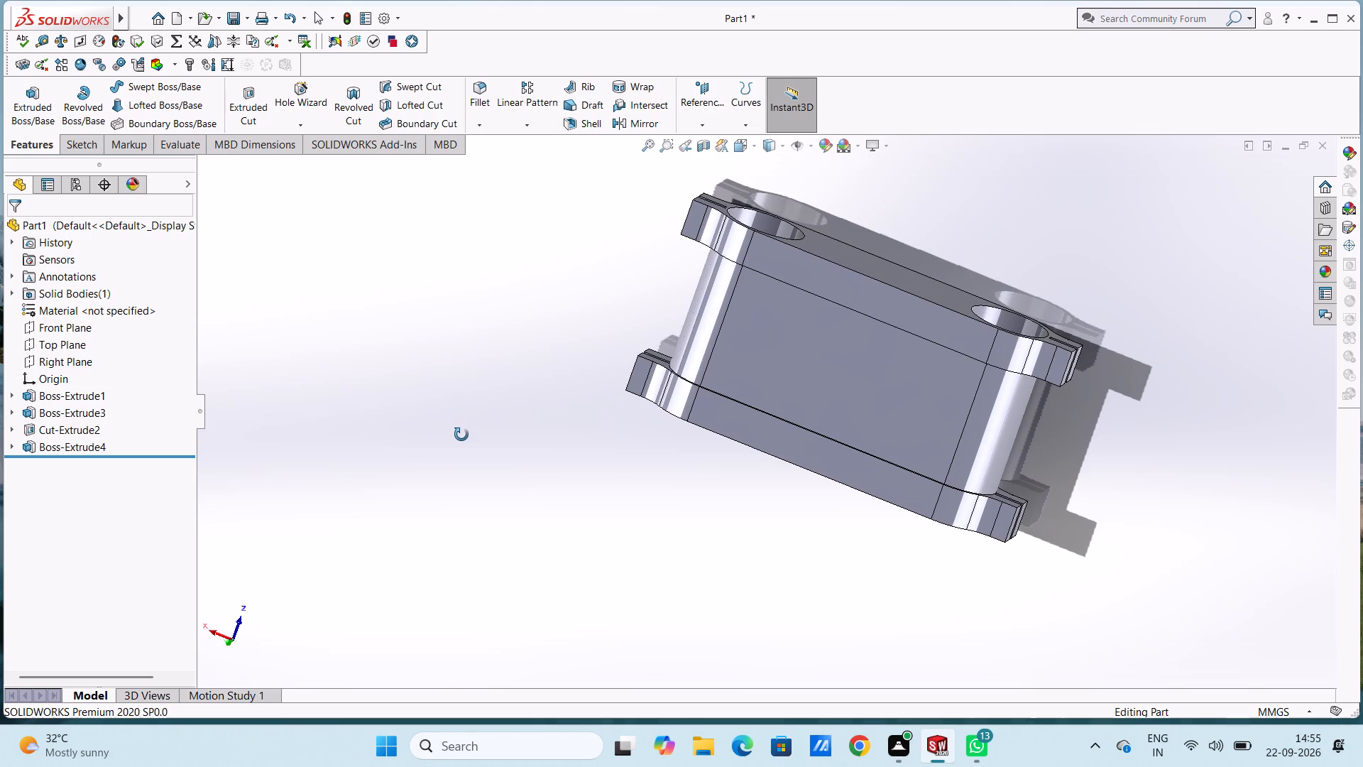
{"action": "middle_click_drag", "start_coordinate": [461, 435], "coordinate": [465, 442]}
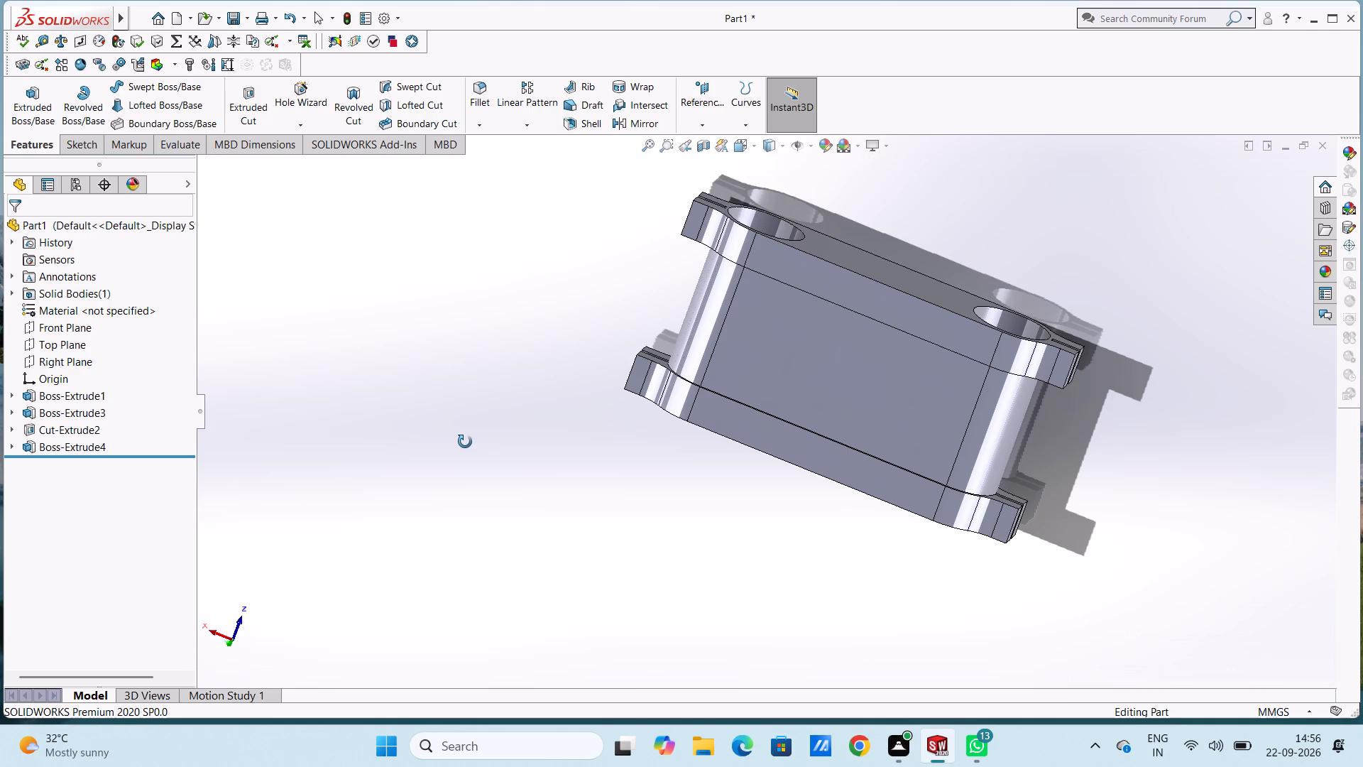
{"action": "middle_click_drag", "start_coordinate": [465, 442], "coordinate": [476, 450]}
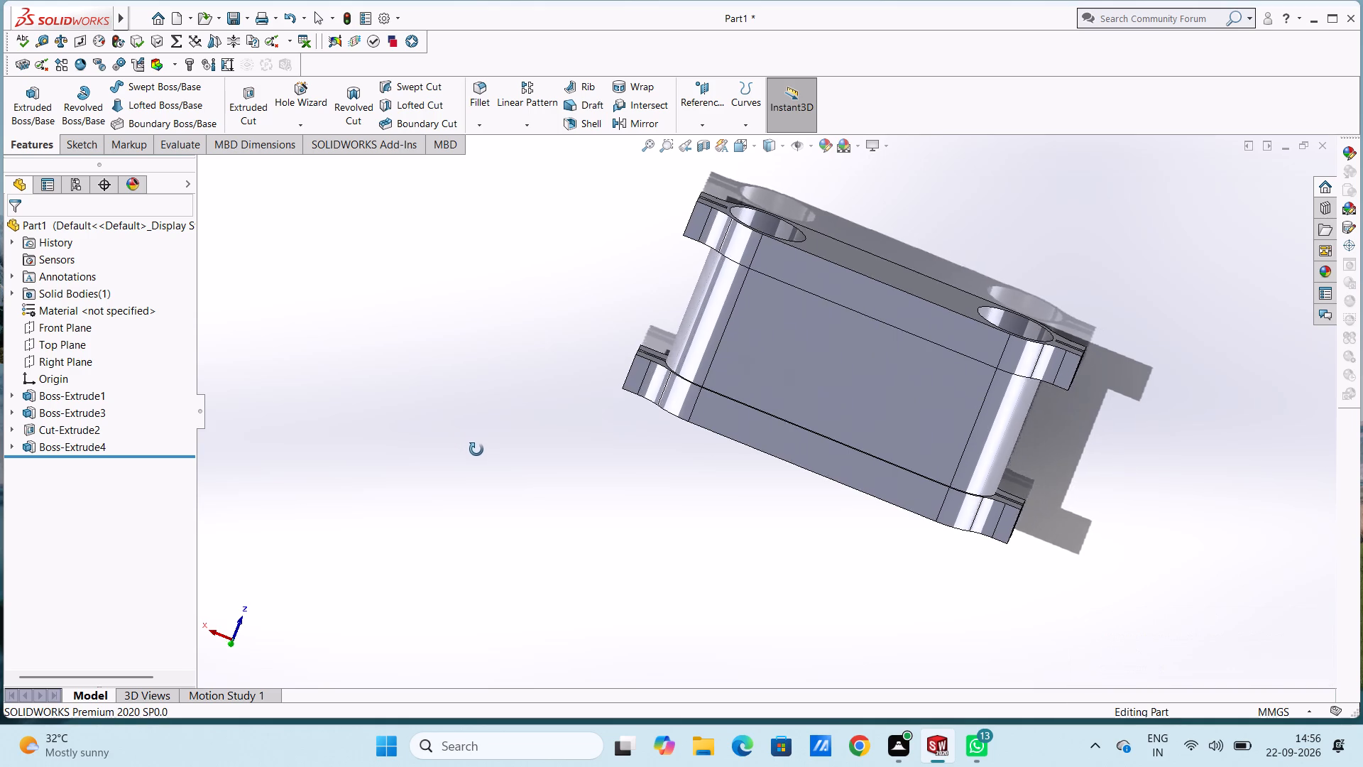
{"action": "middle_click_drag", "start_coordinate": [476, 450], "coordinate": [646, 446]}
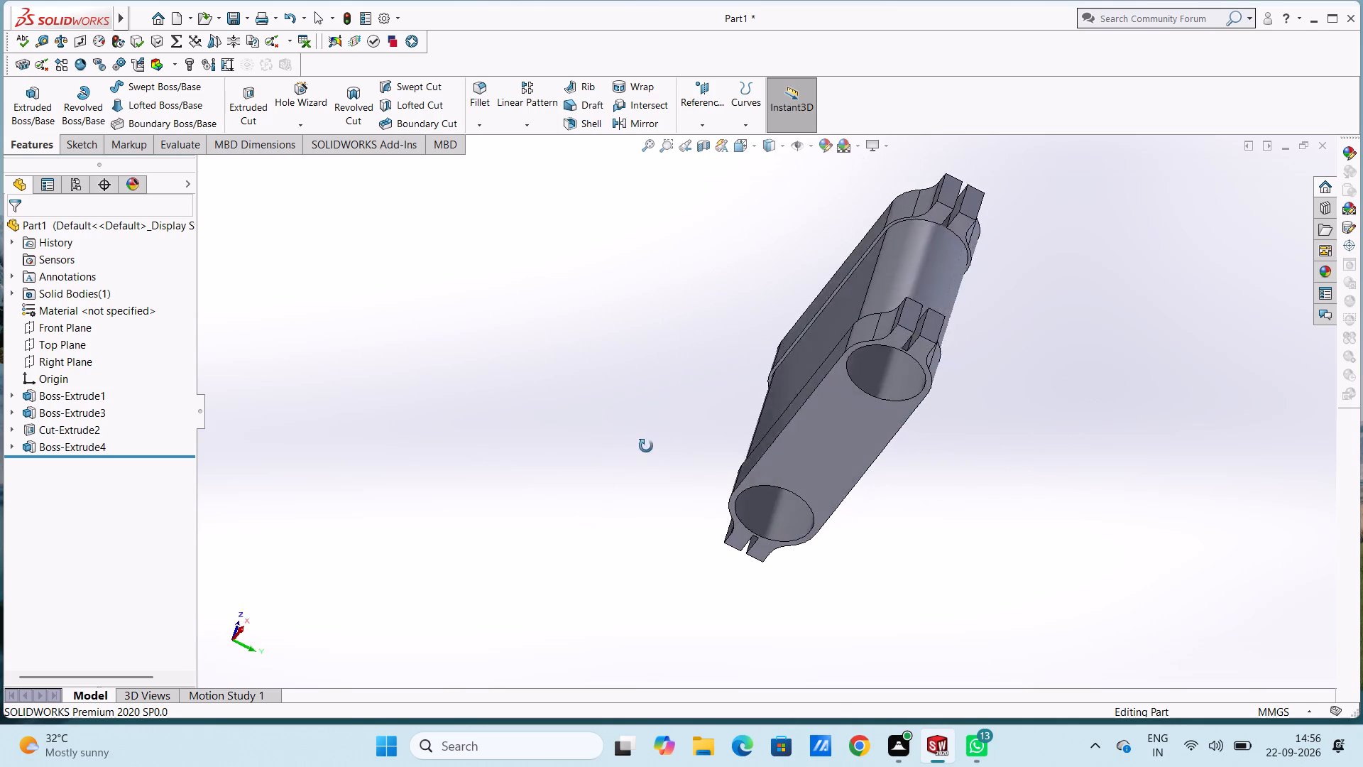
{"action": "middle_click_drag", "start_coordinate": [646, 446], "coordinate": [443, 394]}
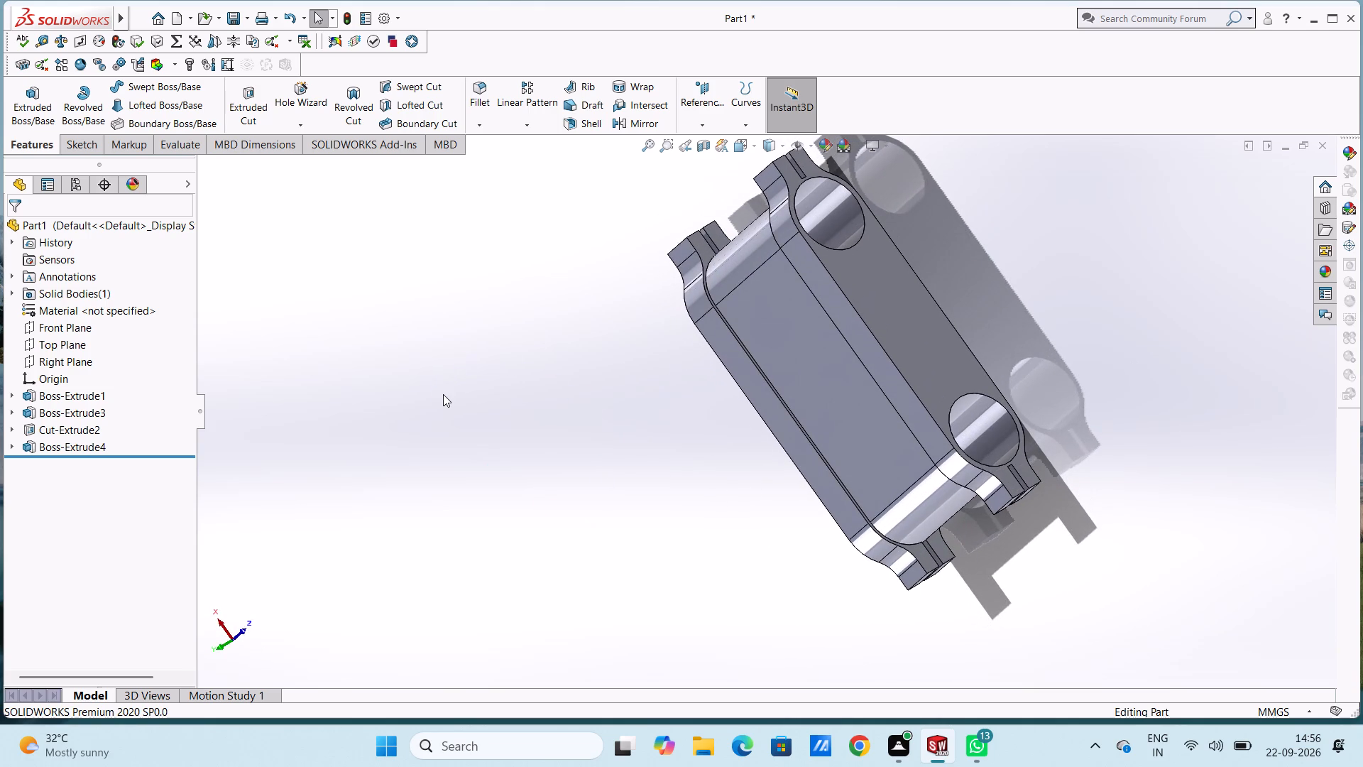
{"action": "key", "text": "ctrl+1"}
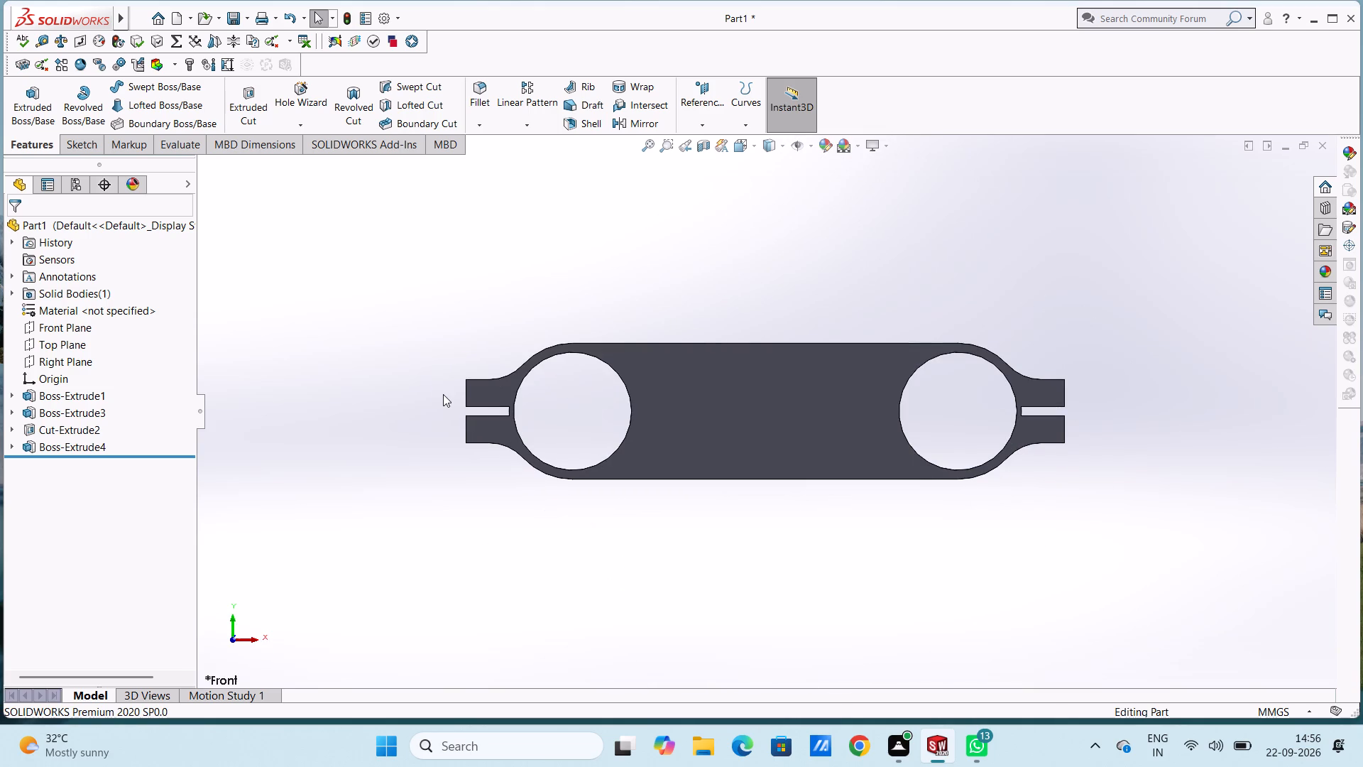
{"action": "key", "text": "ctrl+3"}
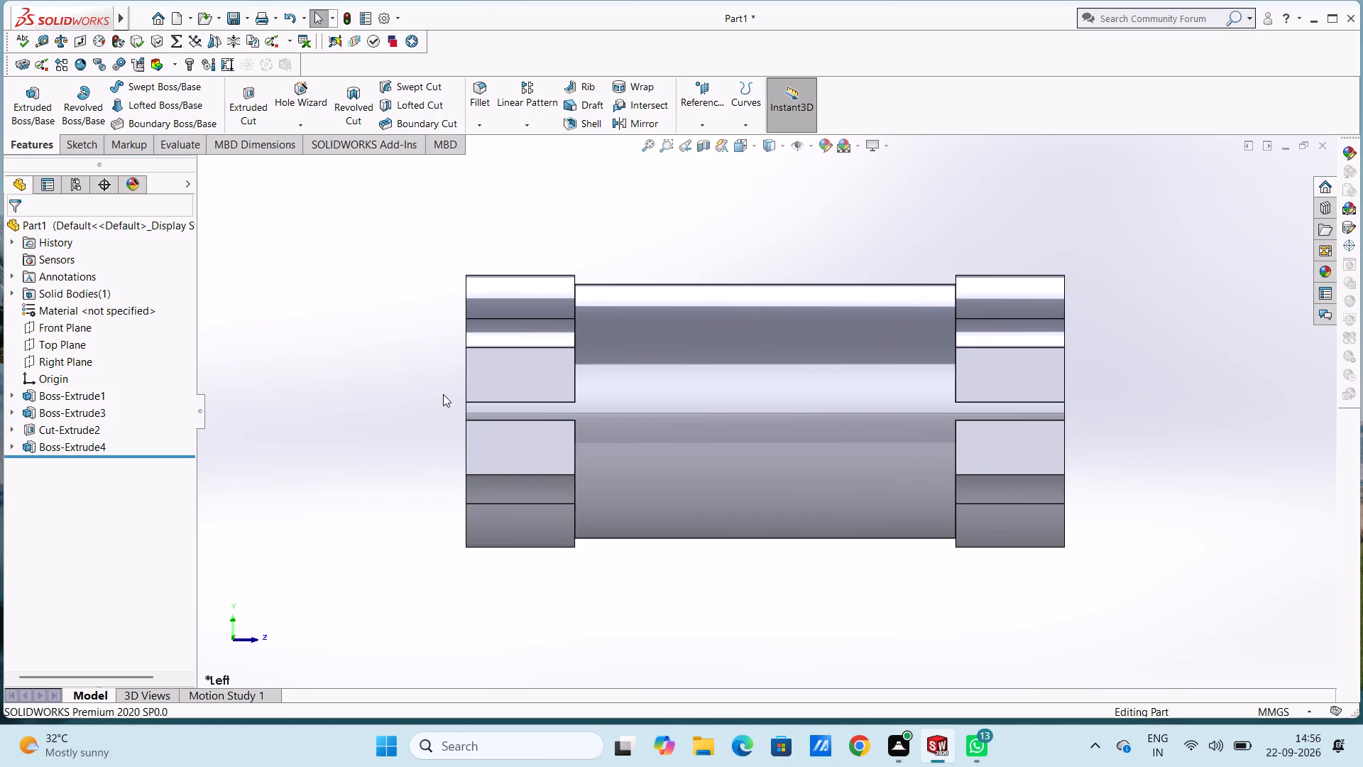
{"action": "key", "text": "ctrl+5"}
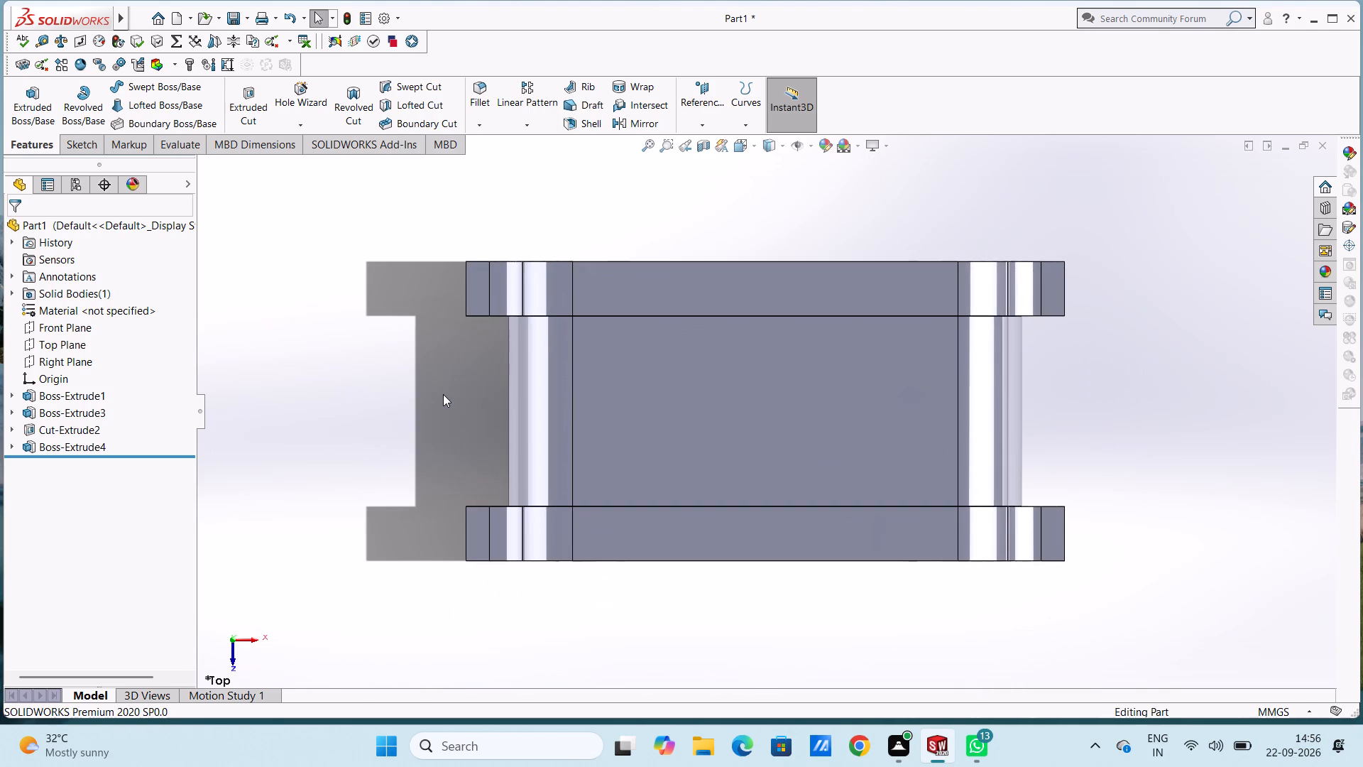
{"action": "scroll", "coordinate": [452, 387], "scroll_direction": "up", "scroll_amount": 2}
{"action": "scroll", "coordinate": [774, 519], "scroll_direction": "down", "scroll_amount": 2}
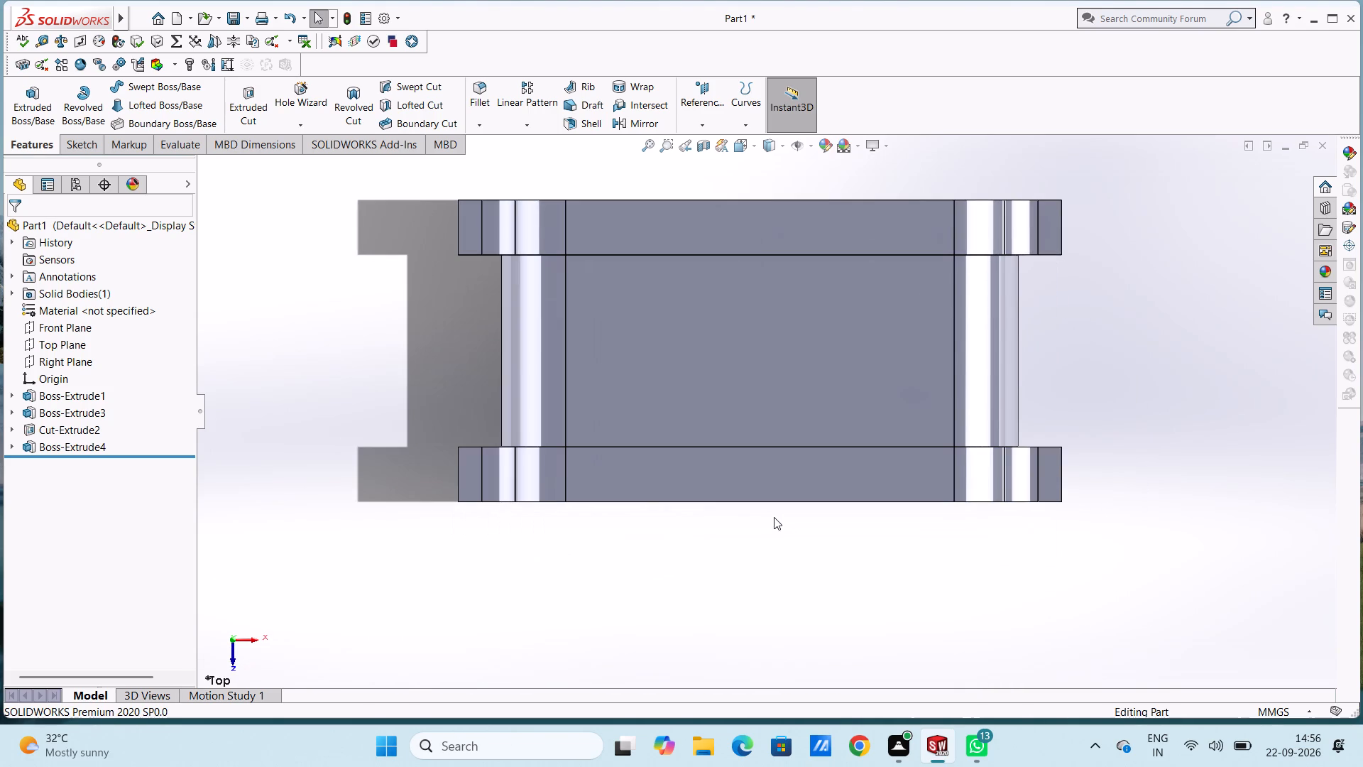
{"action": "middle_click_drag", "start_coordinate": [334, 396], "coordinate": [378, 421]}
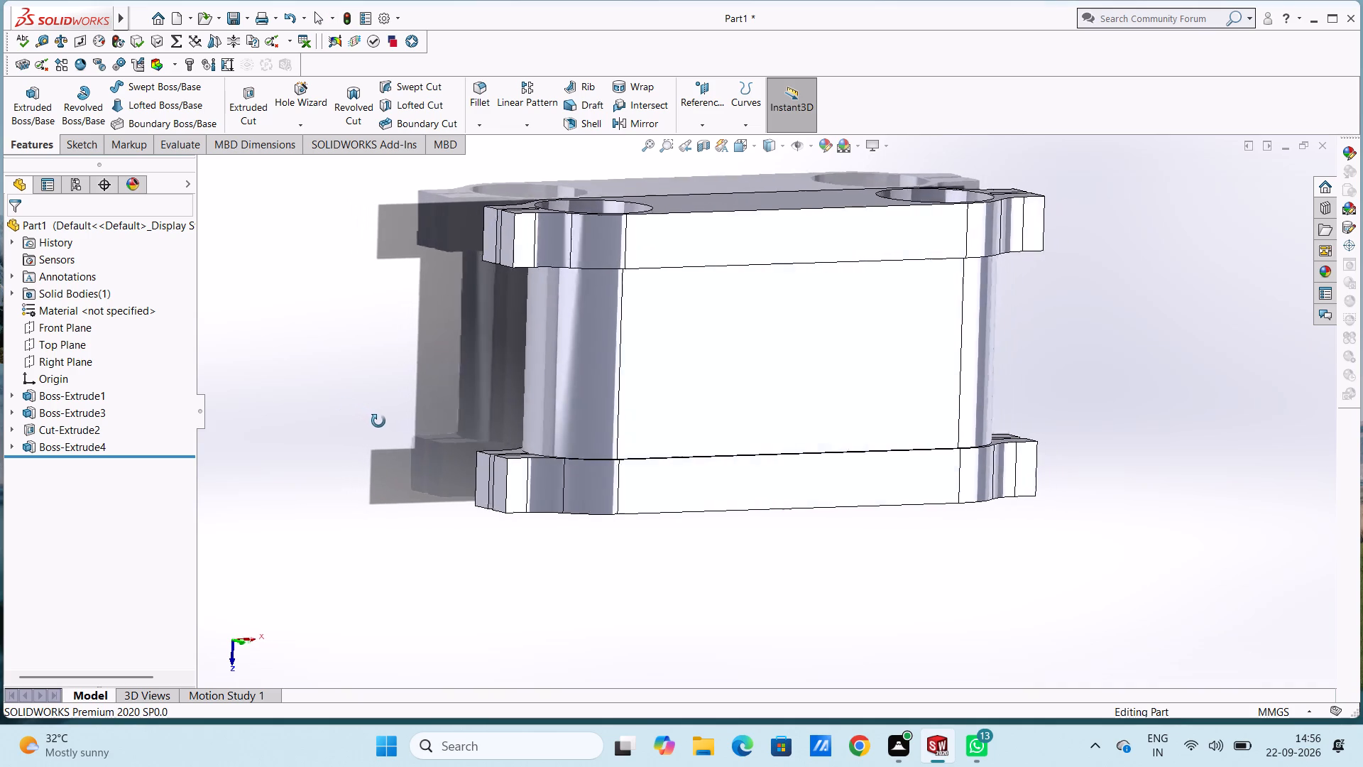
{"action": "middle_click_drag", "start_coordinate": [378, 421], "coordinate": [379, 423]}
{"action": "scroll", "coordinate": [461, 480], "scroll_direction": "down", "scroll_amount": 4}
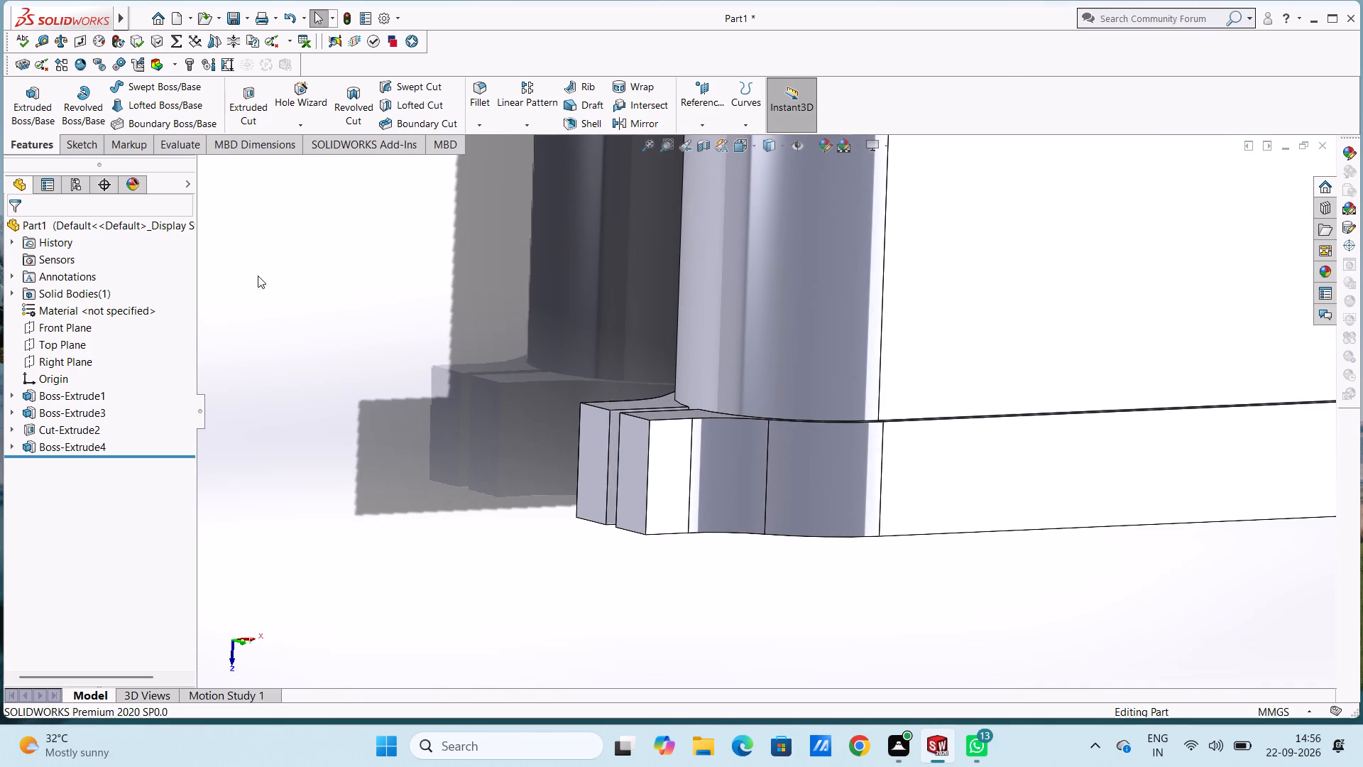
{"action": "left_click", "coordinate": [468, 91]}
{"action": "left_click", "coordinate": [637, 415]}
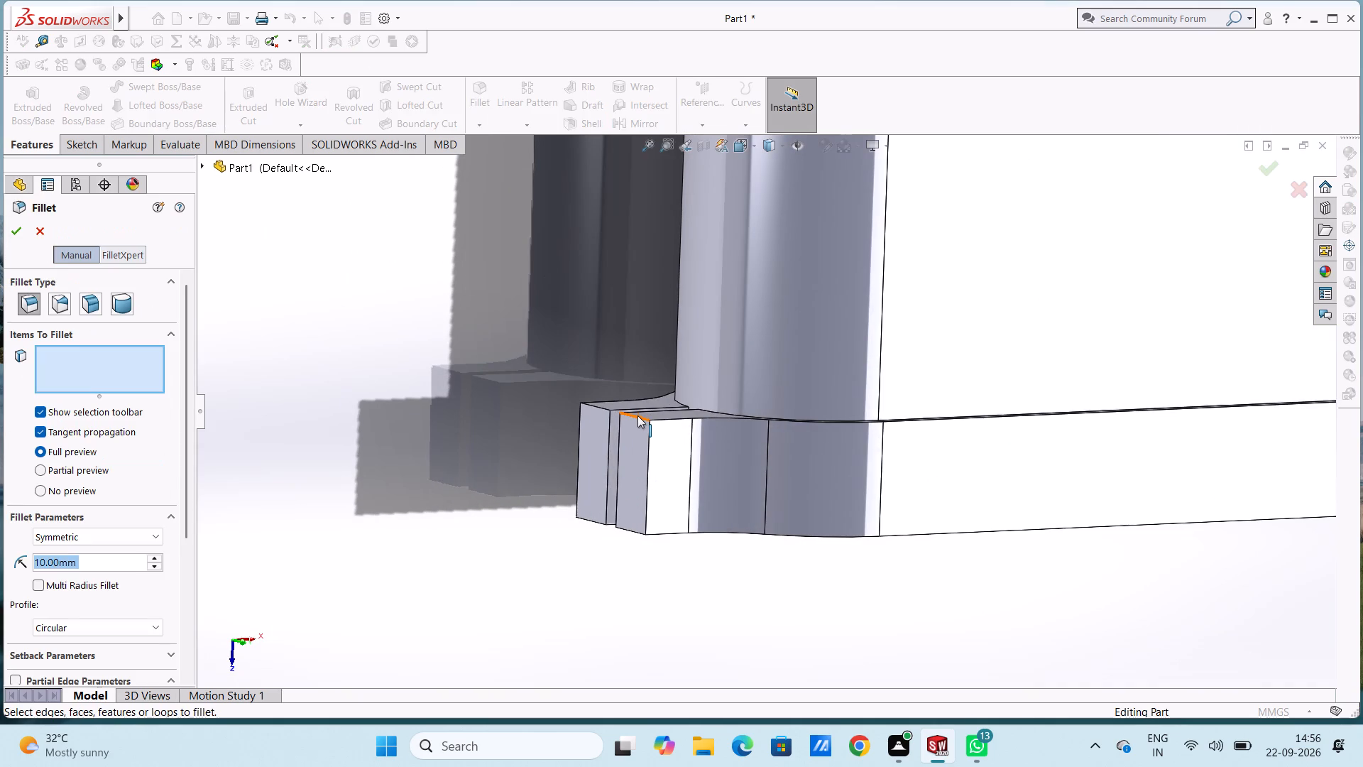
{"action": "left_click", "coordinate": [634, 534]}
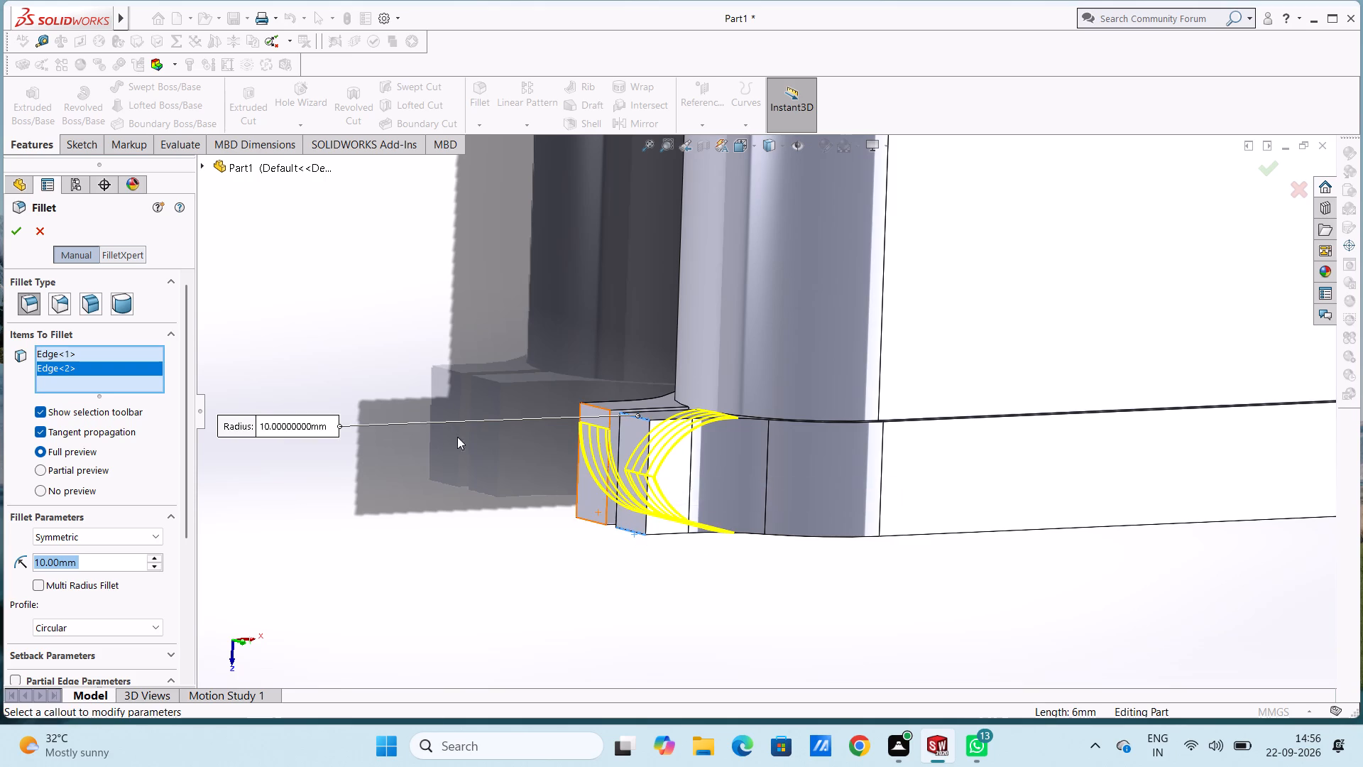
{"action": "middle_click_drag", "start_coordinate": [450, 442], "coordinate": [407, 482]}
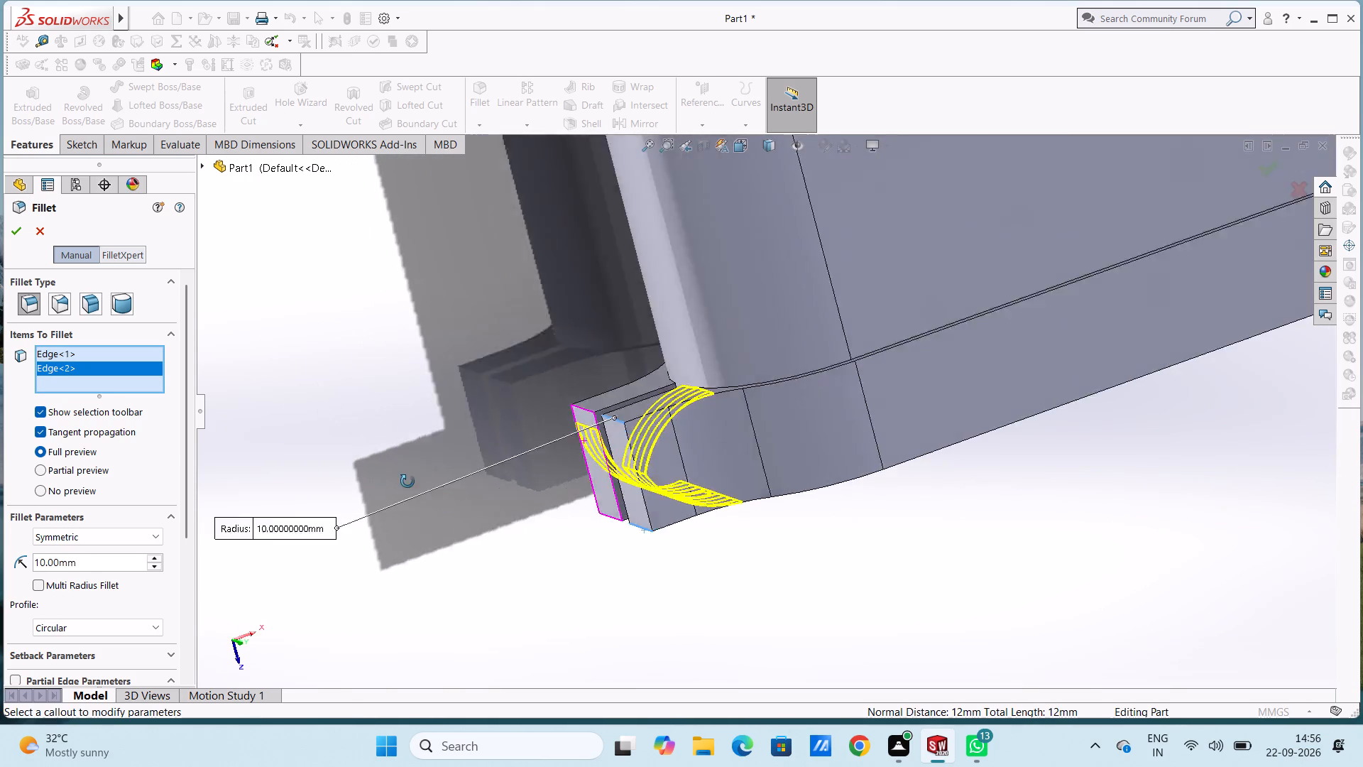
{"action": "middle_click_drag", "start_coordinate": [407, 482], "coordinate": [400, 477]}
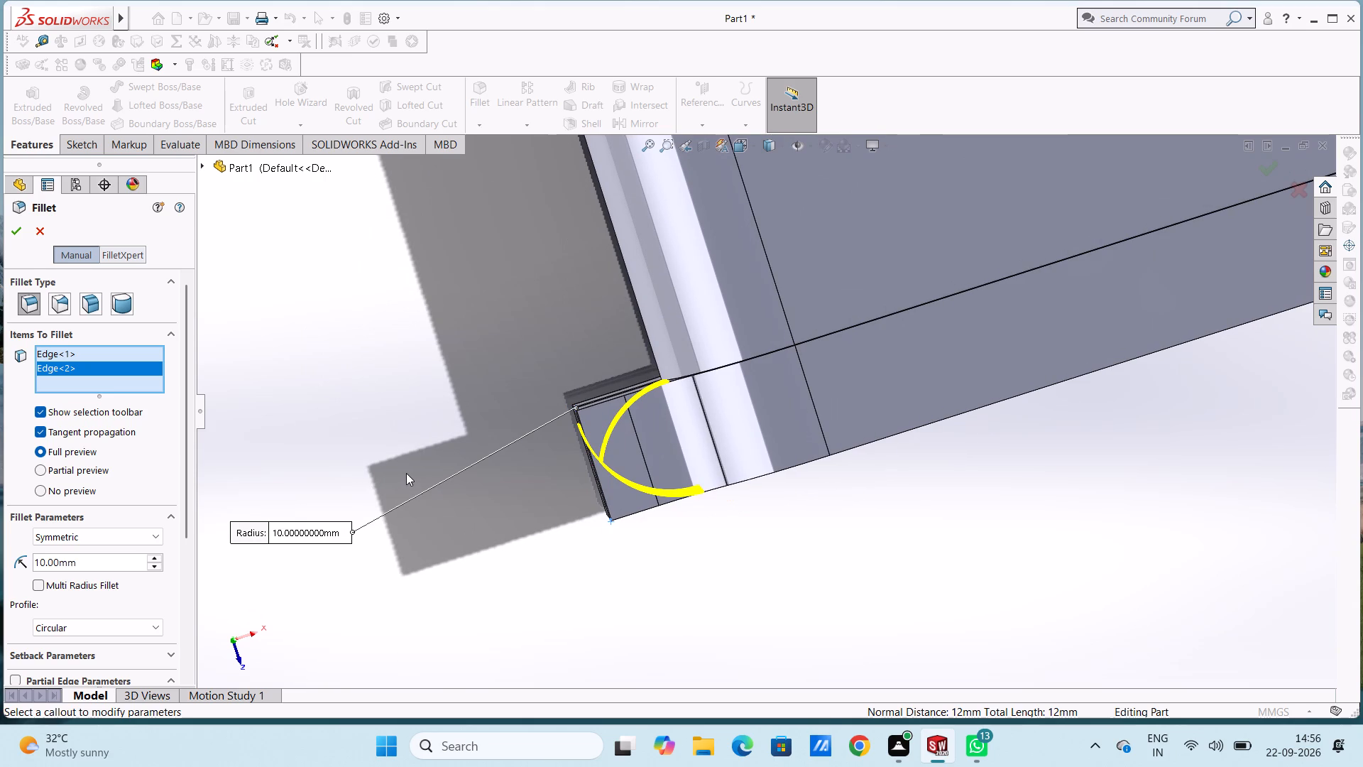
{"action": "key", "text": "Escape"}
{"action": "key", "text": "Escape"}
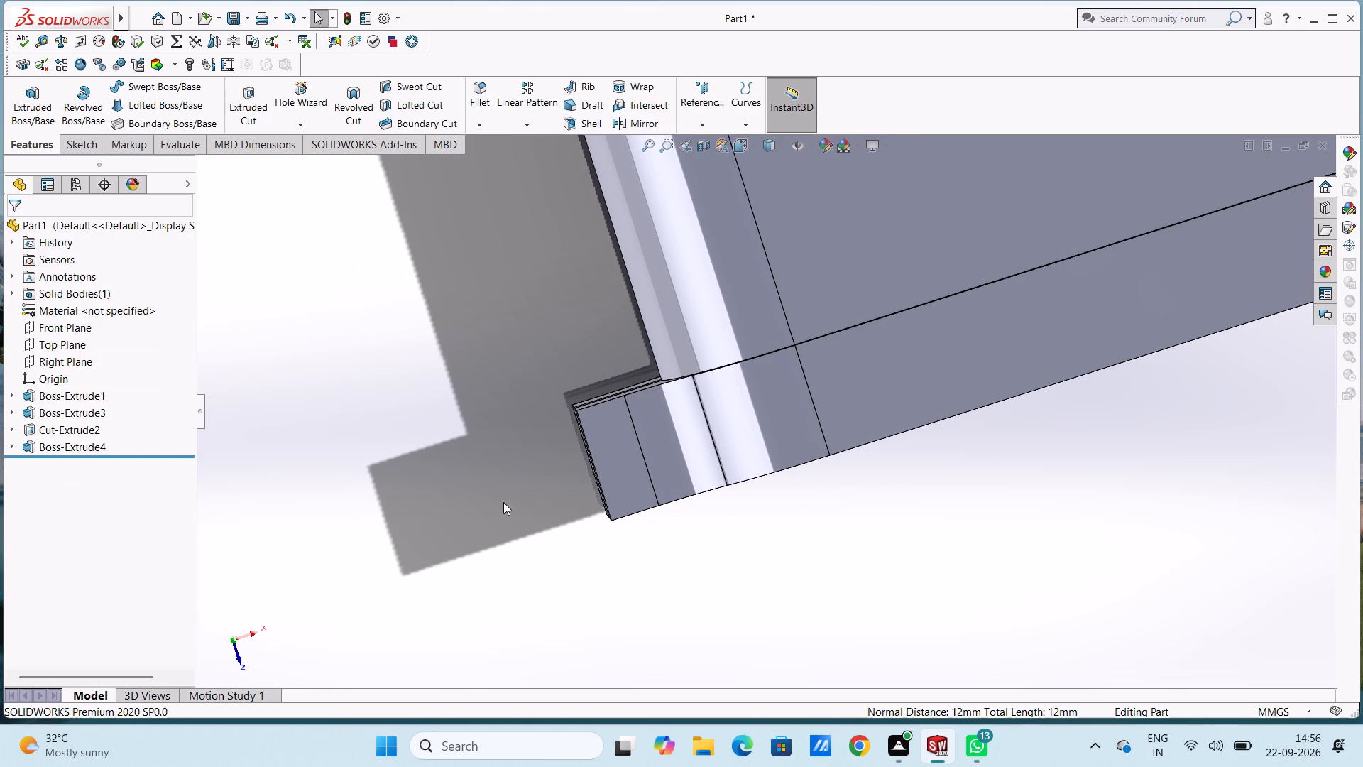
Fillet the two outer-end edges of the front collar's upper tab on the negative X side with a 6 mm radius.
{"action": "scroll", "coordinate": [503, 502], "scroll_direction": "up", "scroll_amount": 1}
{"action": "middle_click_drag", "start_coordinate": [505, 503], "coordinate": [548, 519]}
{"action": "scroll", "coordinate": [644, 513], "scroll_direction": "down", "scroll_amount": 5}
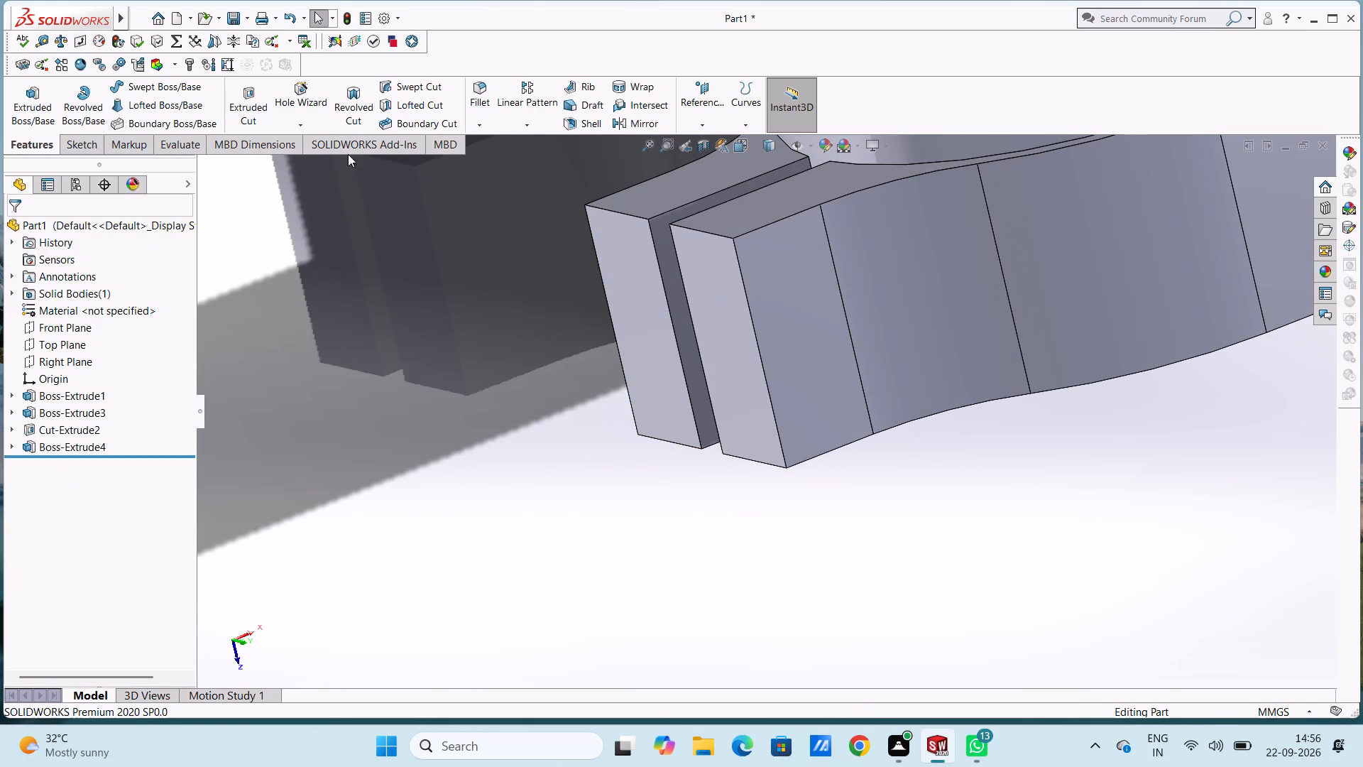
{"action": "left_click", "coordinate": [477, 89]}
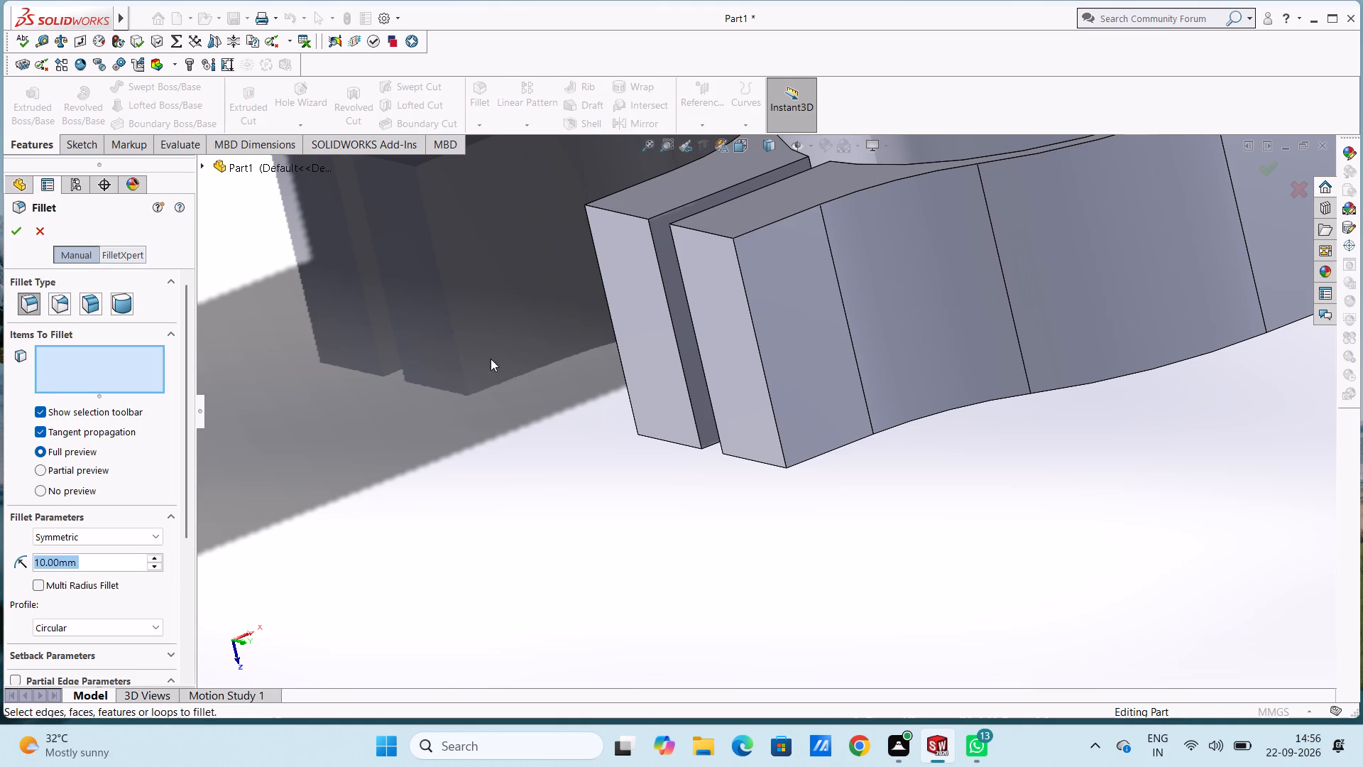
{"action": "left_click", "coordinate": [715, 232]}
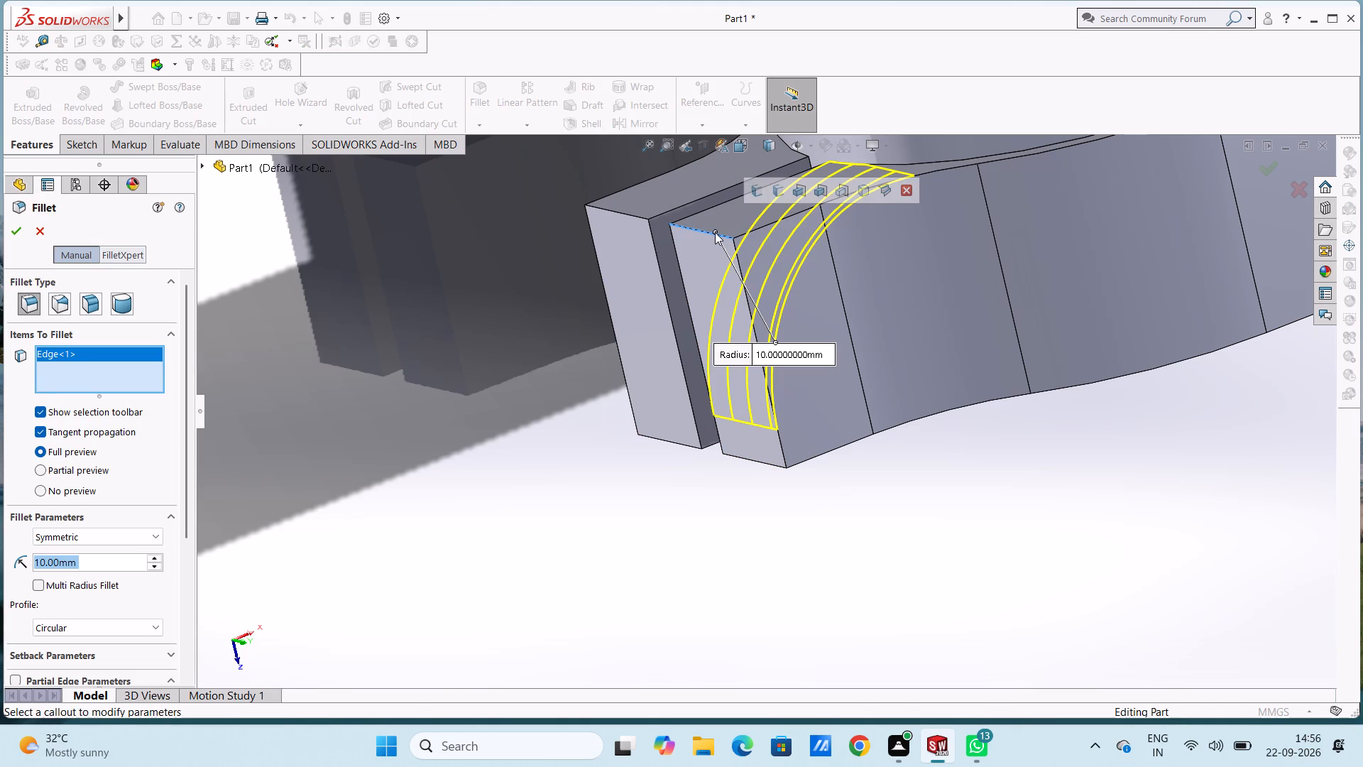
{"action": "key", "text": "3"}
{"action": "key", "text": "Return"}
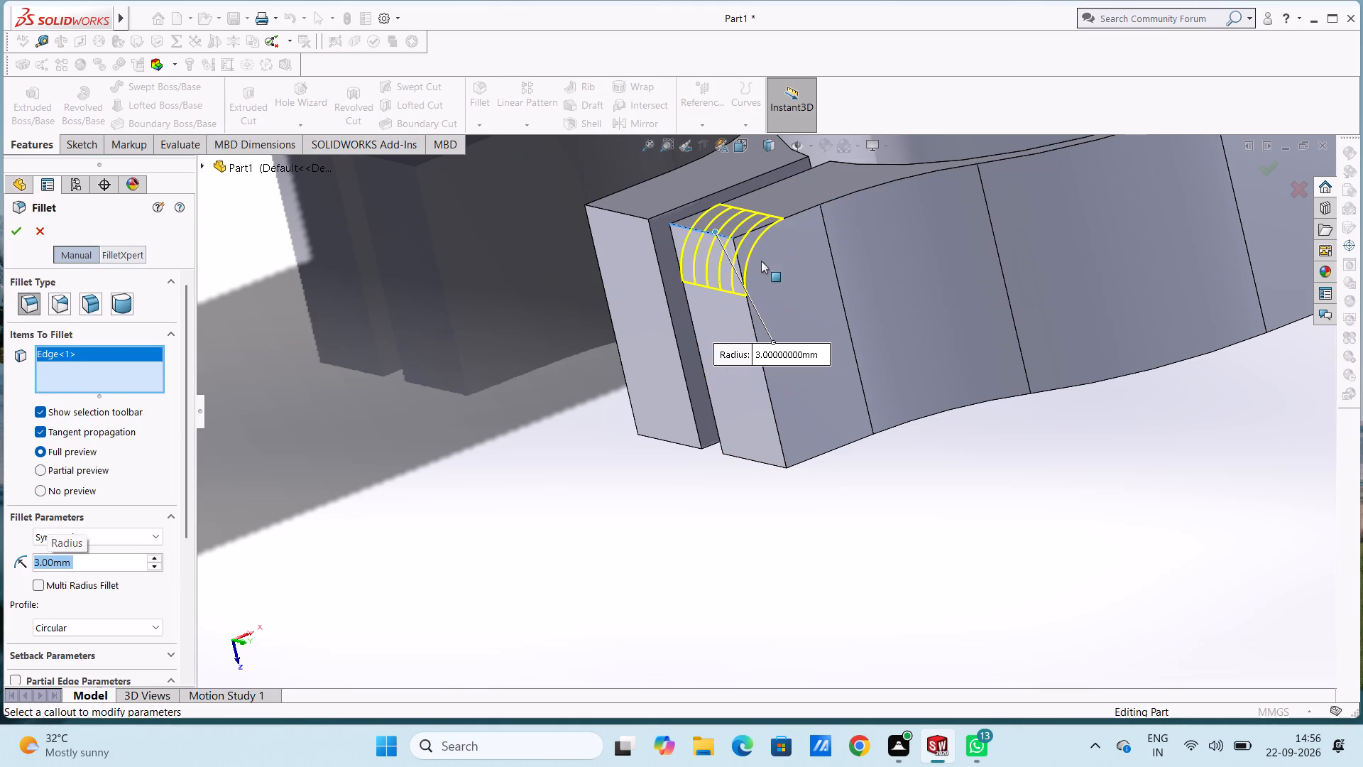
{"action": "left_click", "coordinate": [752, 461]}
{"action": "key", "text": "6"}
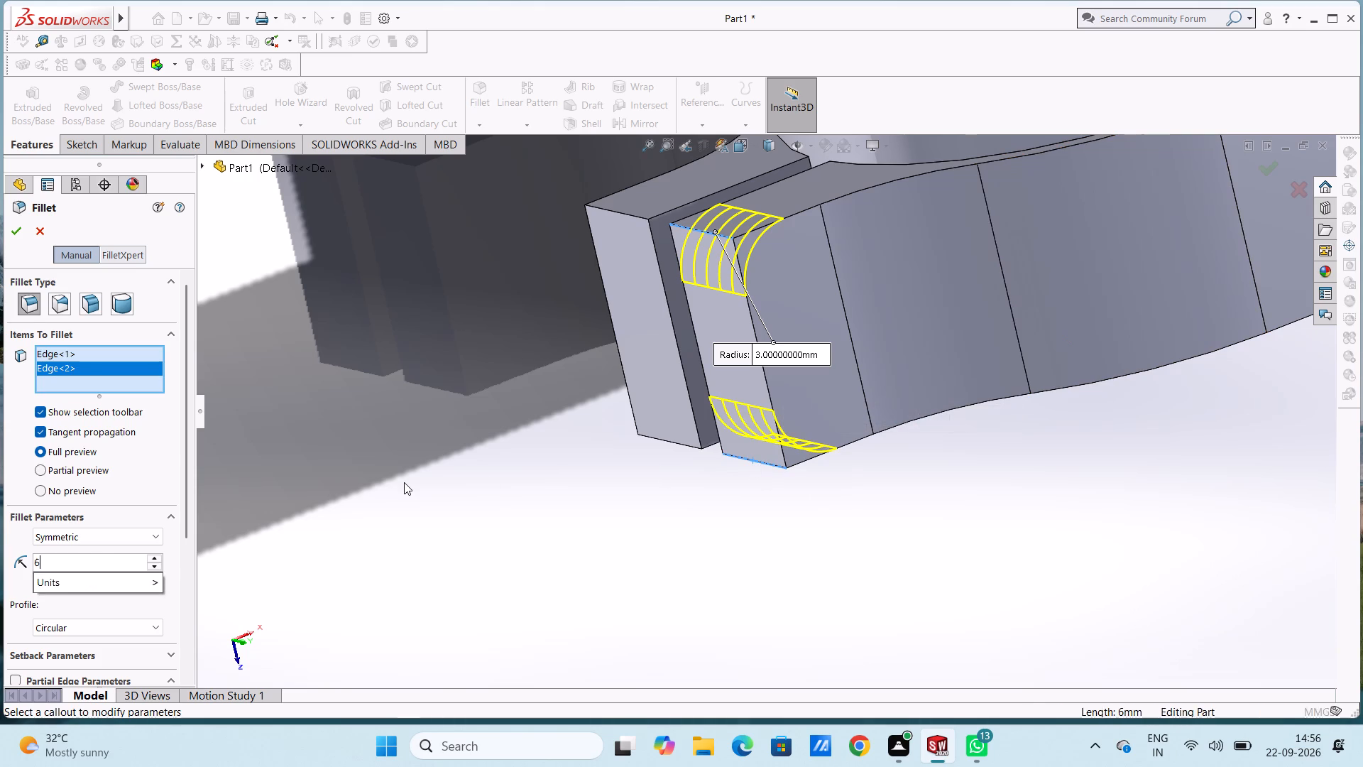
{"action": "key", "text": "Return"}
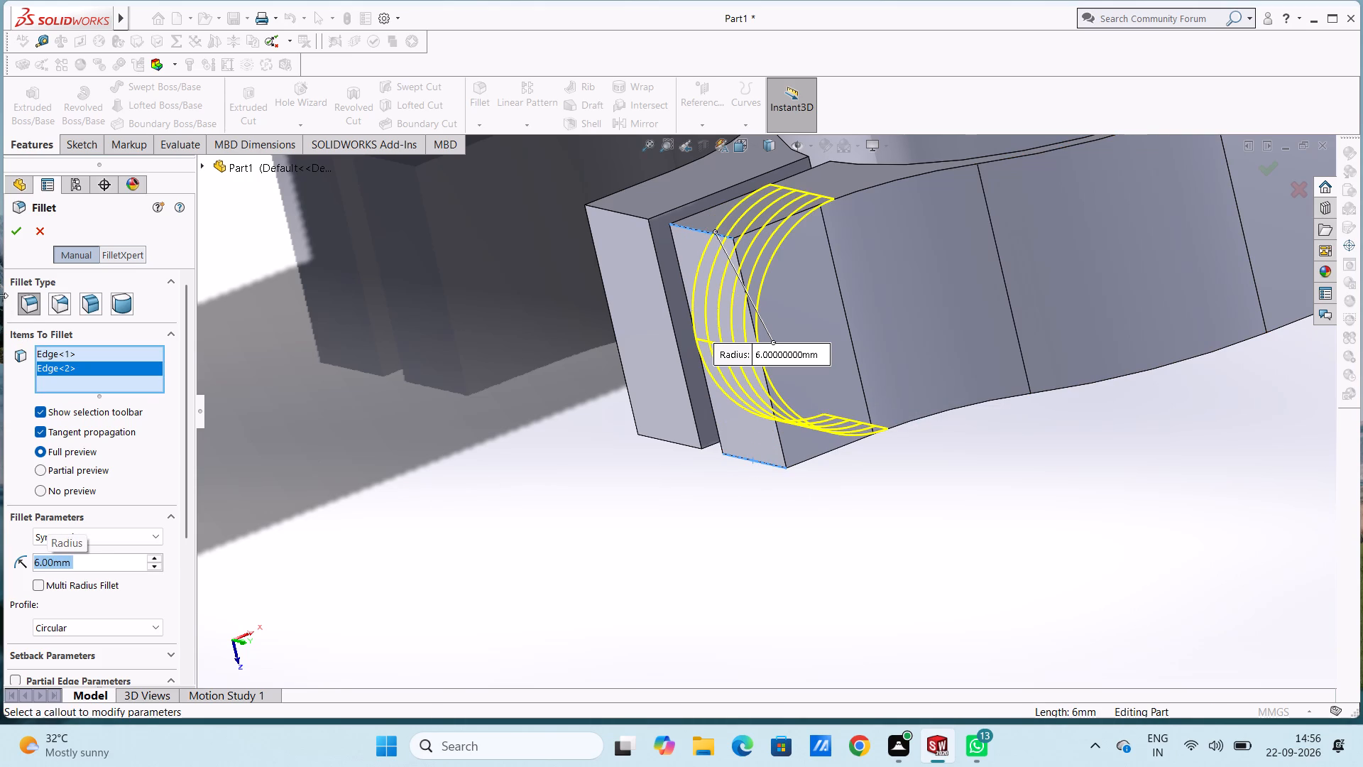
{"action": "left_click", "coordinate": [19, 234]}
{"action": "left_click", "coordinate": [415, 355]}
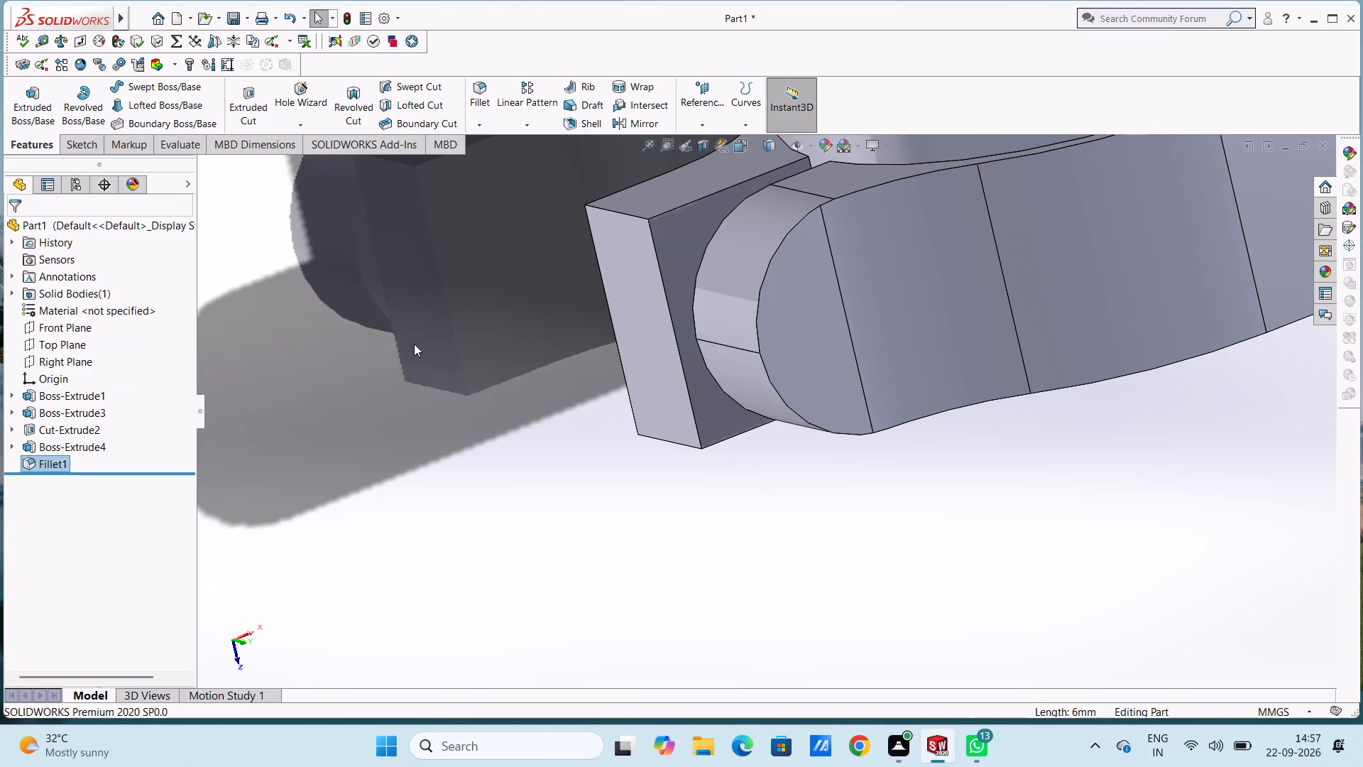
Fillet the two outer-end edges of the front collar's lower tab on the negative X side with a 6 mm radius.
{"action": "middle_click_drag", "start_coordinate": [416, 345], "coordinate": [481, 417]}
{"action": "scroll", "coordinate": [481, 415], "scroll_direction": "up", "scroll_amount": 5}
{"action": "scroll", "coordinate": [860, 362], "scroll_direction": "up", "scroll_amount": 3}
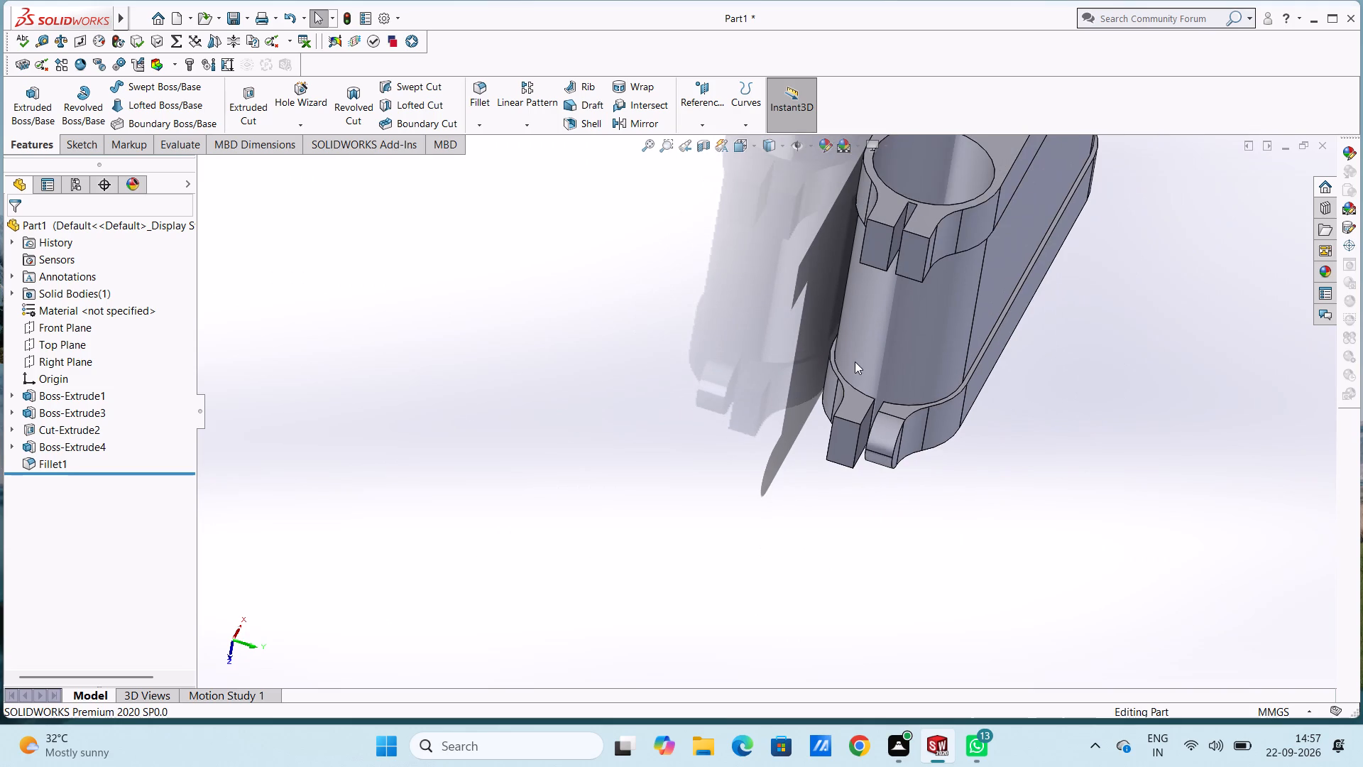
{"action": "middle_click_drag", "start_coordinate": [845, 366], "coordinate": [720, 329]}
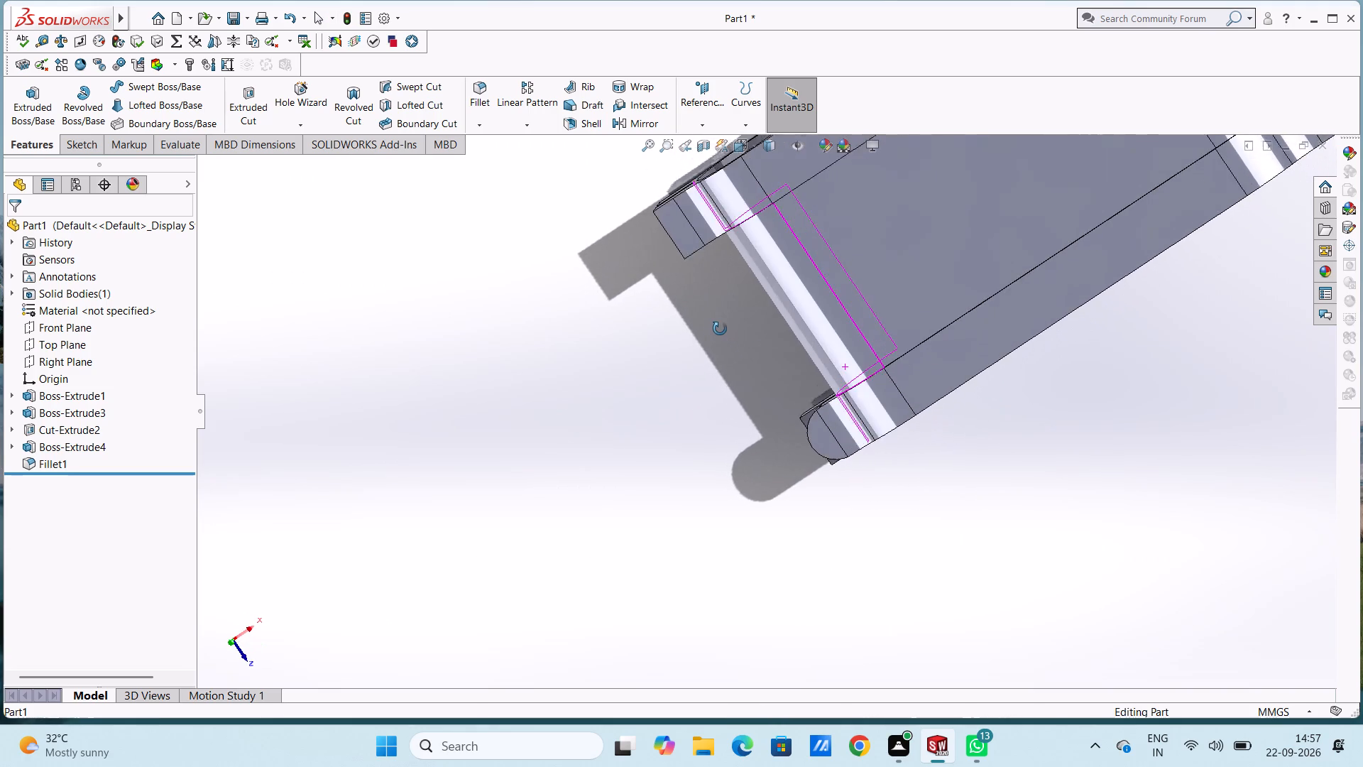
{"action": "middle_click_drag", "start_coordinate": [720, 329], "coordinate": [744, 329]}
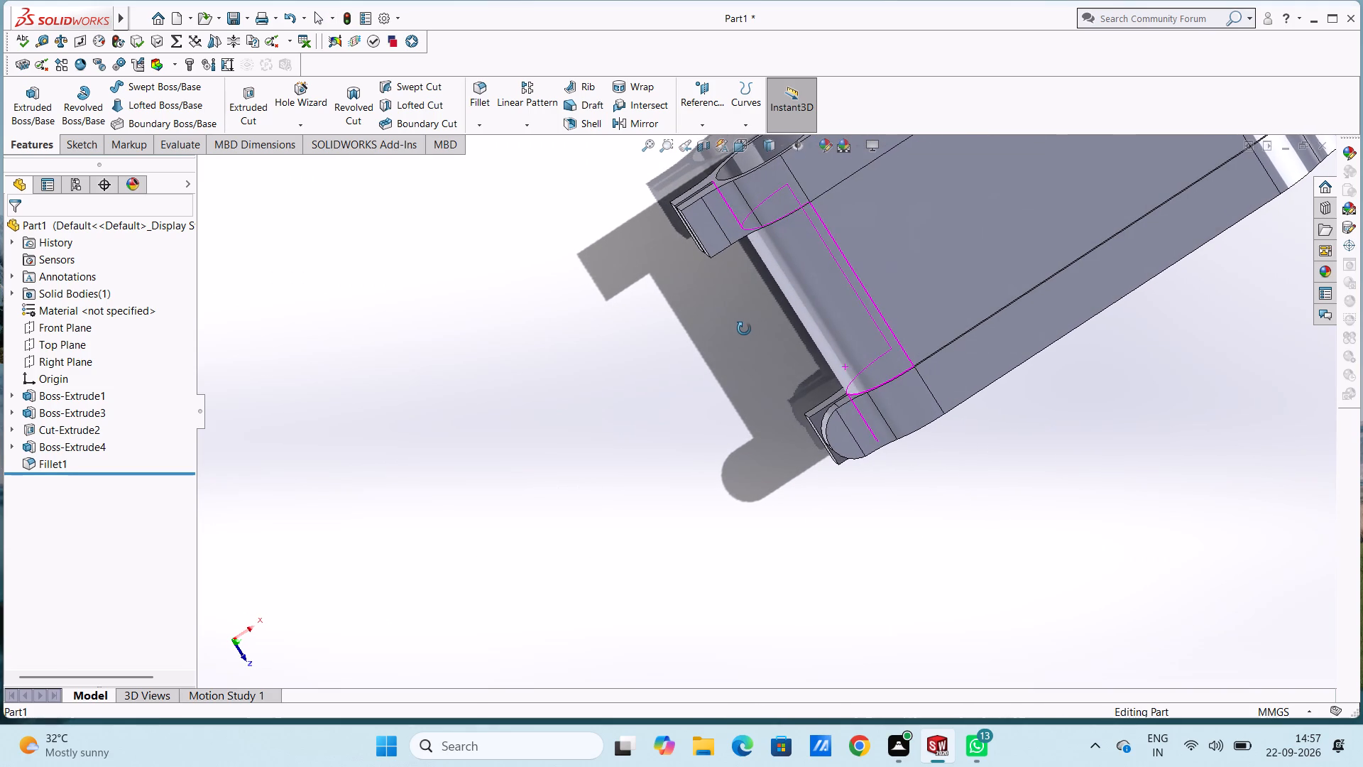
{"action": "middle_click_drag", "start_coordinate": [744, 329], "coordinate": [808, 339]}
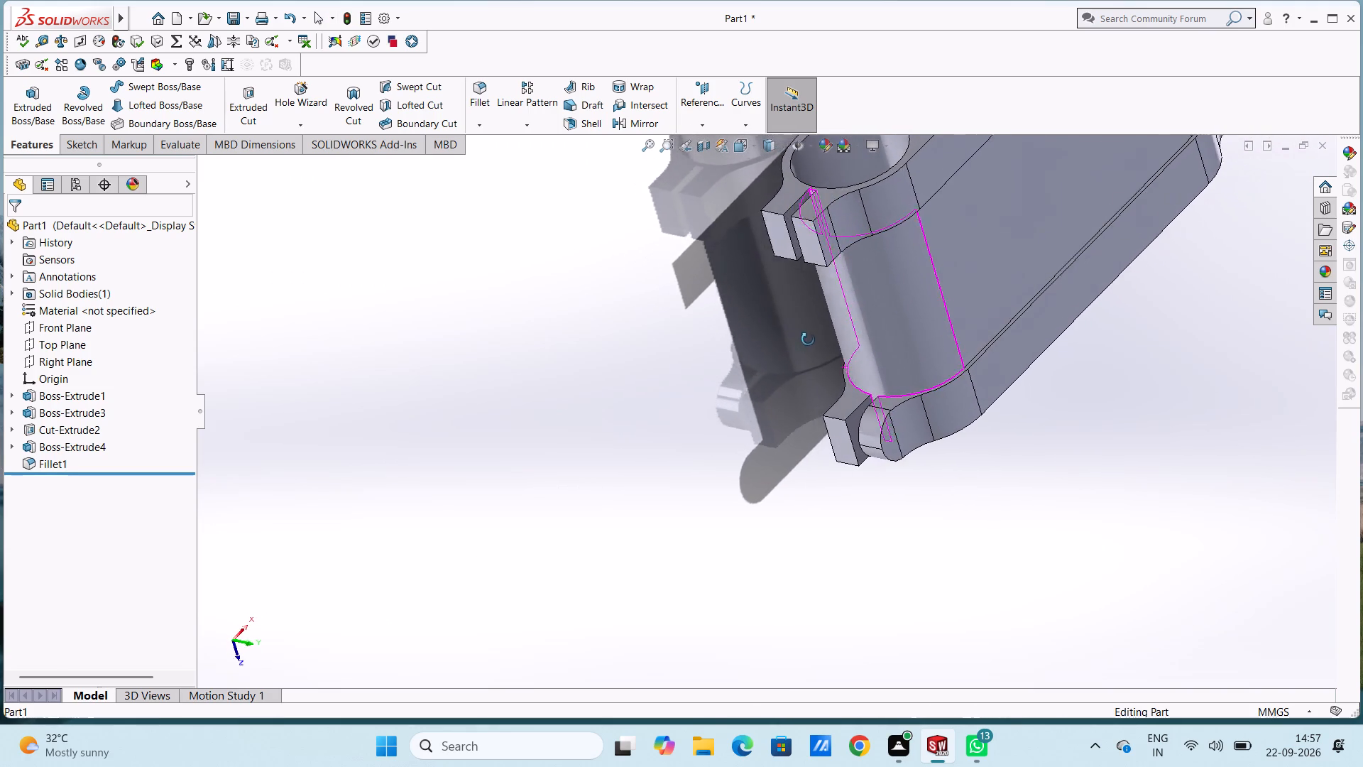
{"action": "middle_click_drag", "start_coordinate": [808, 339], "coordinate": [836, 309]}
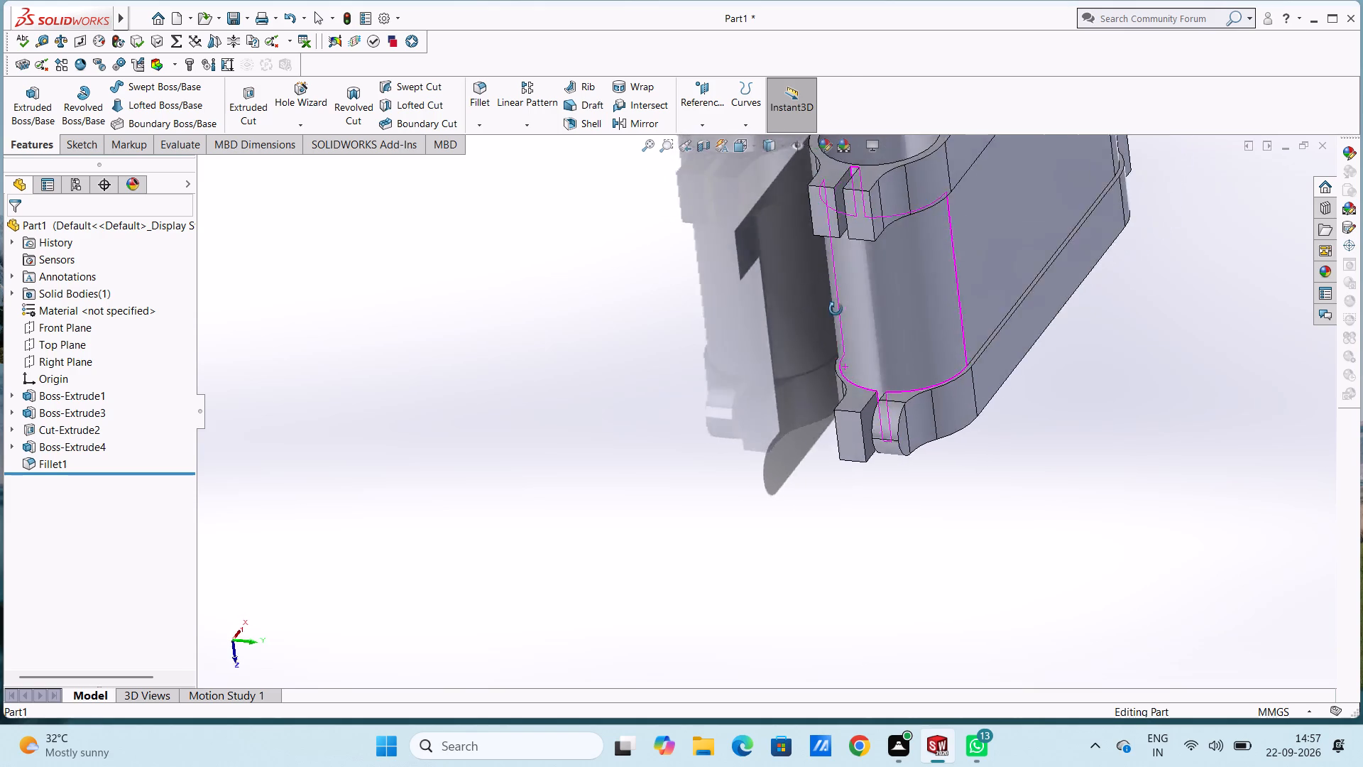
{"action": "middle_click_drag", "start_coordinate": [836, 309], "coordinate": [943, 314]}
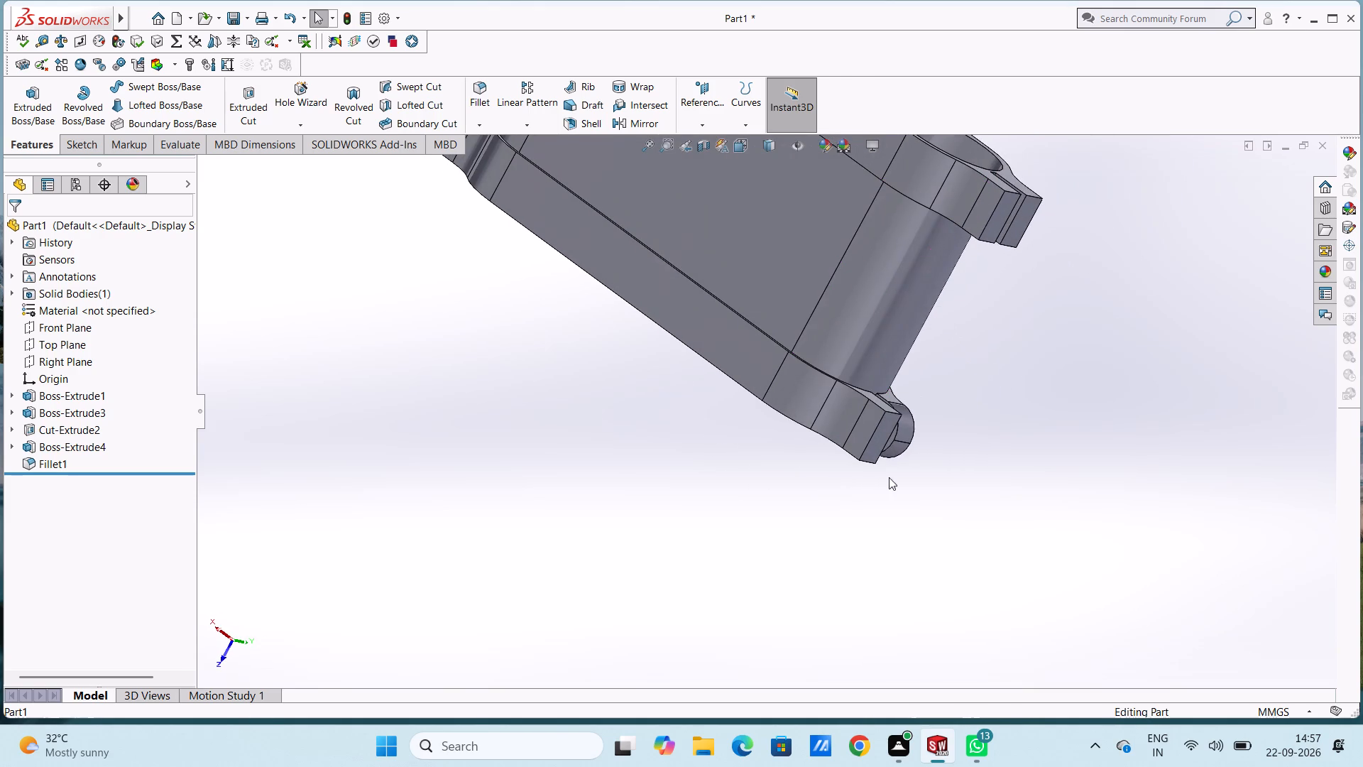
{"action": "scroll", "coordinate": [881, 491], "scroll_direction": "down", "scroll_amount": 3}
{"action": "left_click", "coordinate": [482, 88]}
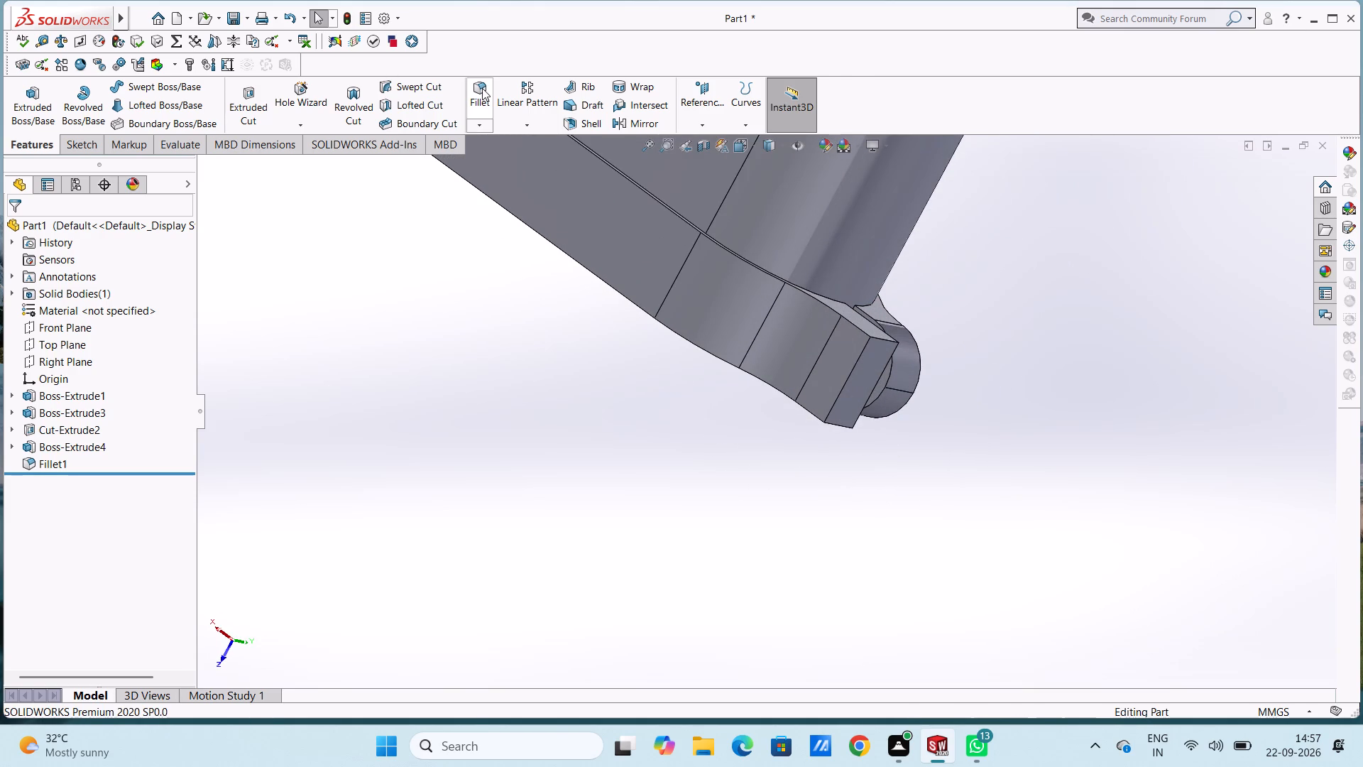
{"action": "left_click", "coordinate": [877, 338]}
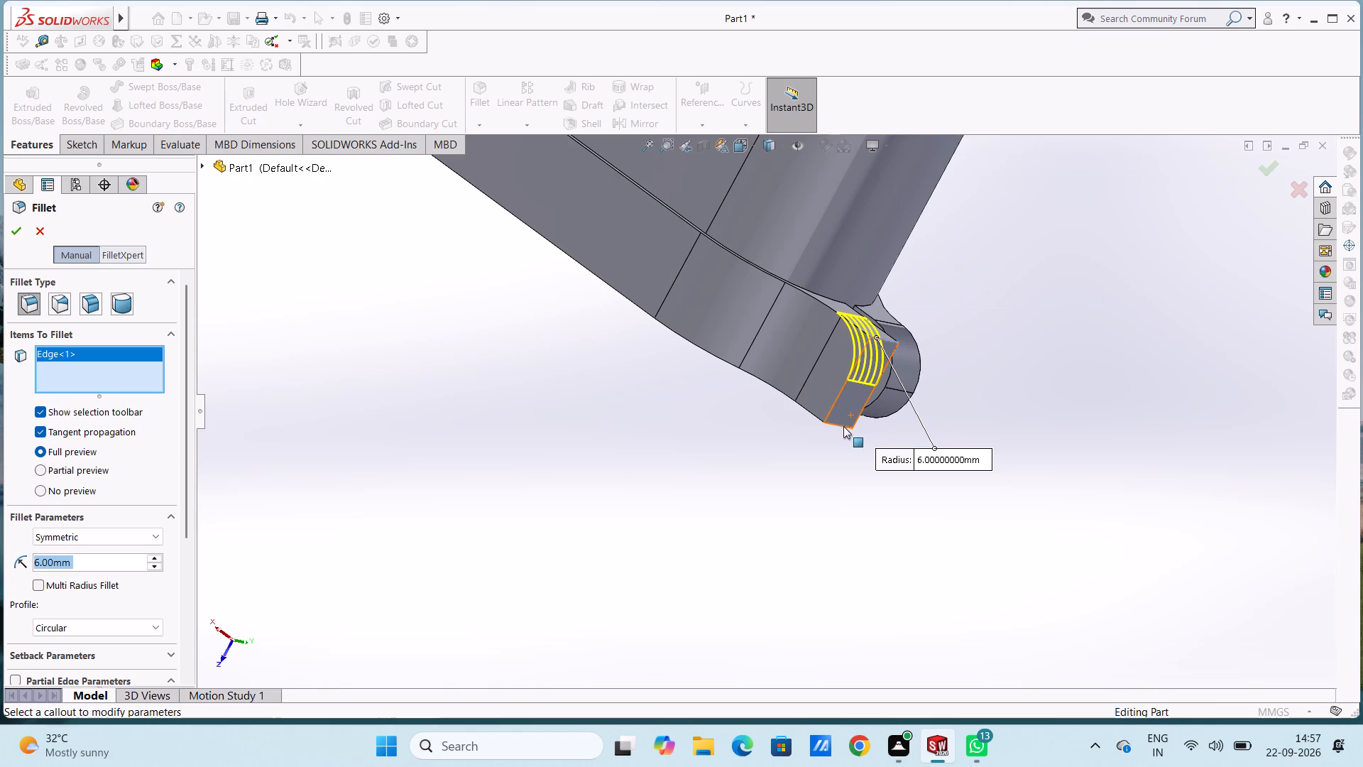
{"action": "left_click", "coordinate": [841, 428]}
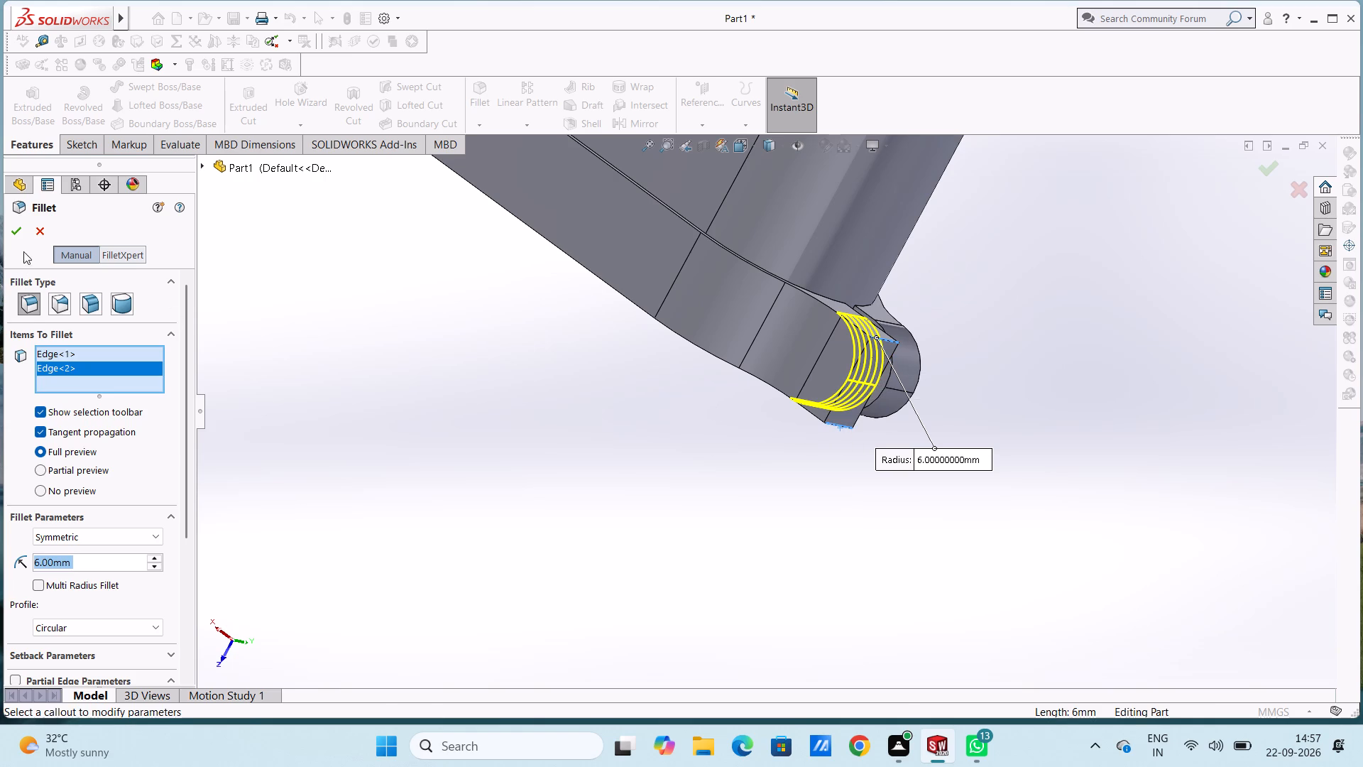
{"action": "left_click", "coordinate": [21, 229]}
Fillet the outer-end edges of both back collar tabs on the negative X side with a 6 mm radius.
{"action": "scroll", "coordinate": [370, 344], "scroll_direction": "up", "scroll_amount": 4}
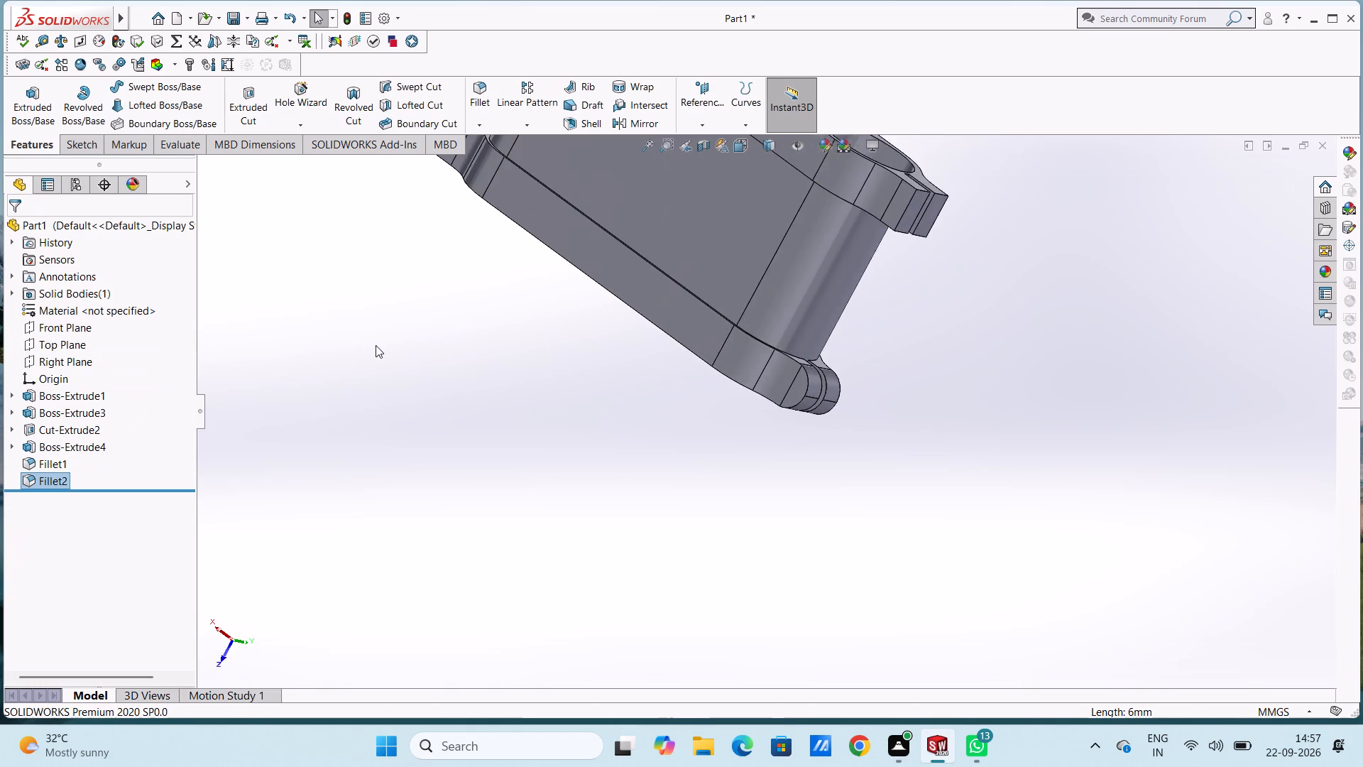
{"action": "scroll", "coordinate": [376, 345], "scroll_direction": "up", "scroll_amount": 3}
{"action": "scroll", "coordinate": [915, 309], "scroll_direction": "down", "scroll_amount": 4}
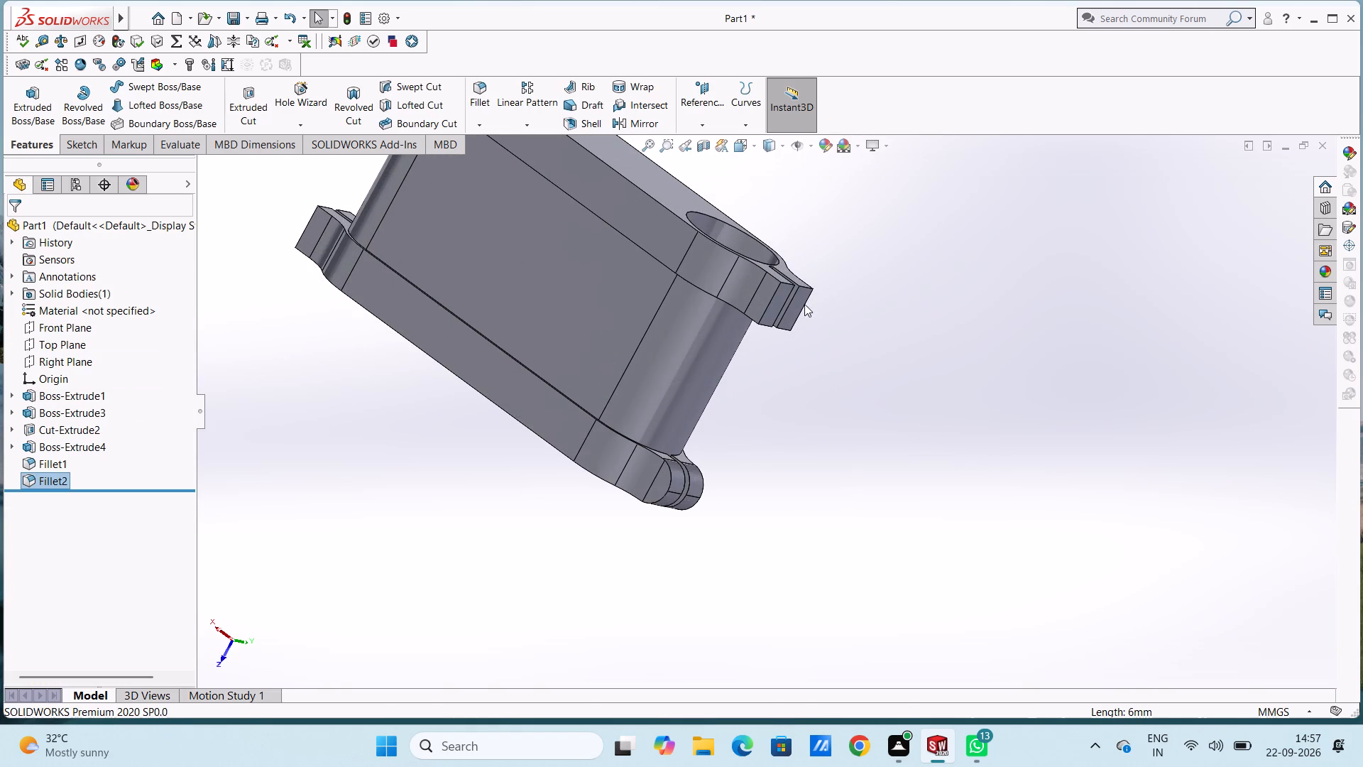
{"action": "scroll", "coordinate": [804, 304], "scroll_direction": "down", "scroll_amount": 3}
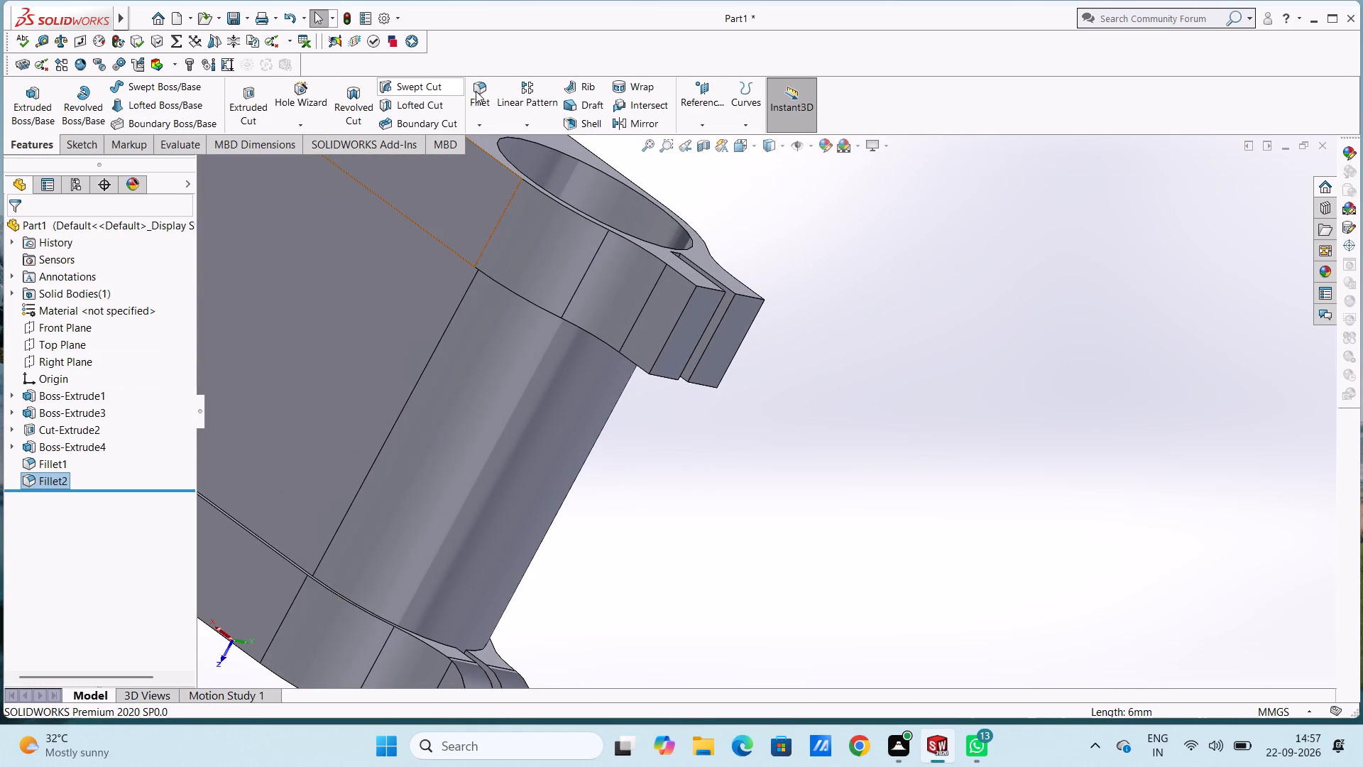
{"action": "left_click", "coordinate": [476, 90]}
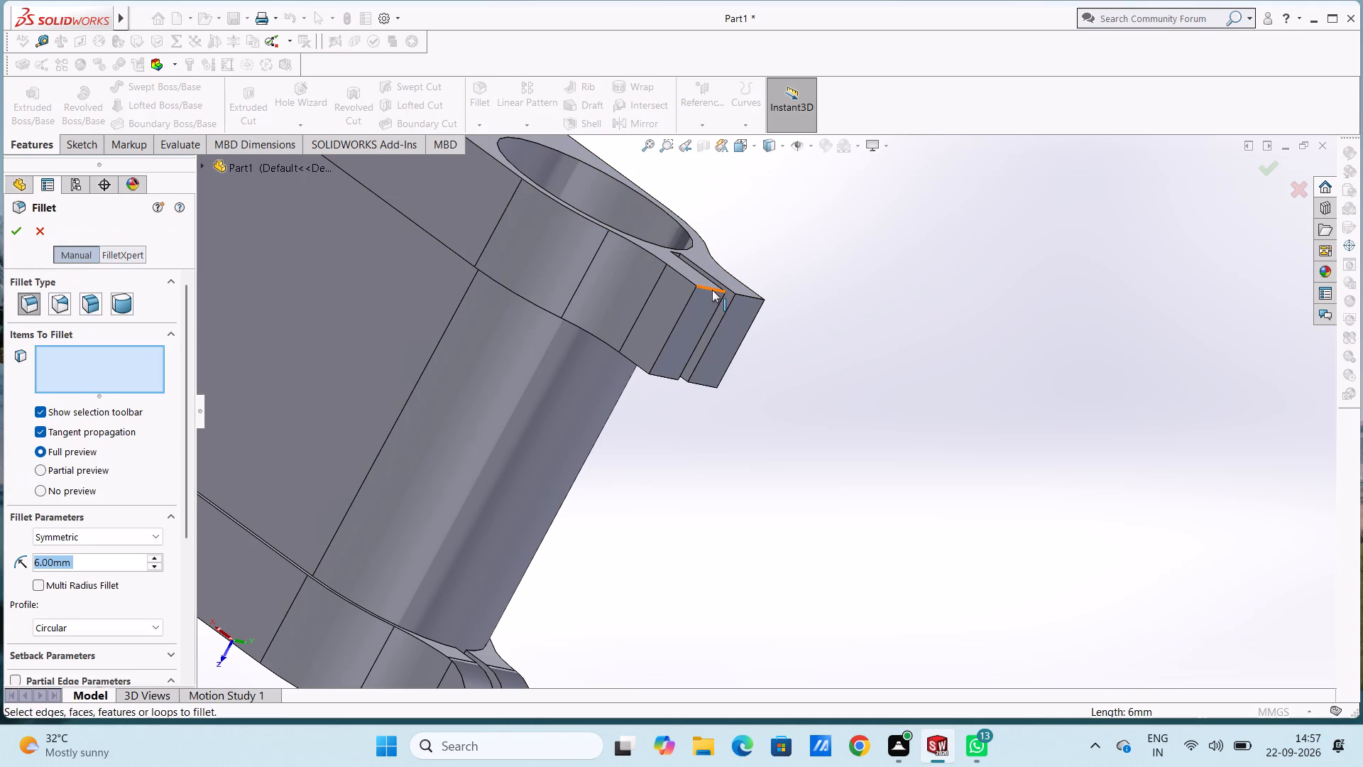
{"action": "left_click", "coordinate": [712, 290]}
{"action": "left_click", "coordinate": [663, 376]}
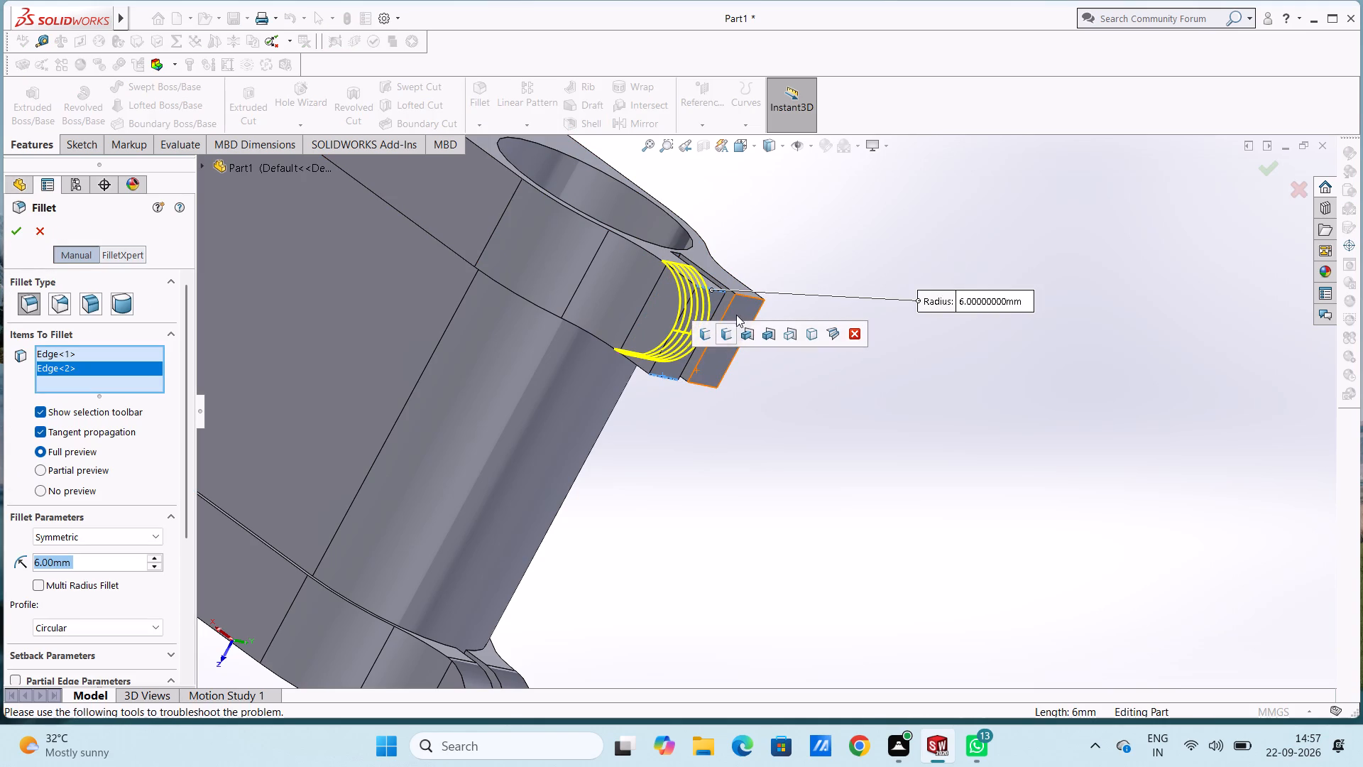
{"action": "left_click", "coordinate": [743, 295]}
{"action": "left_click", "coordinate": [702, 386]}
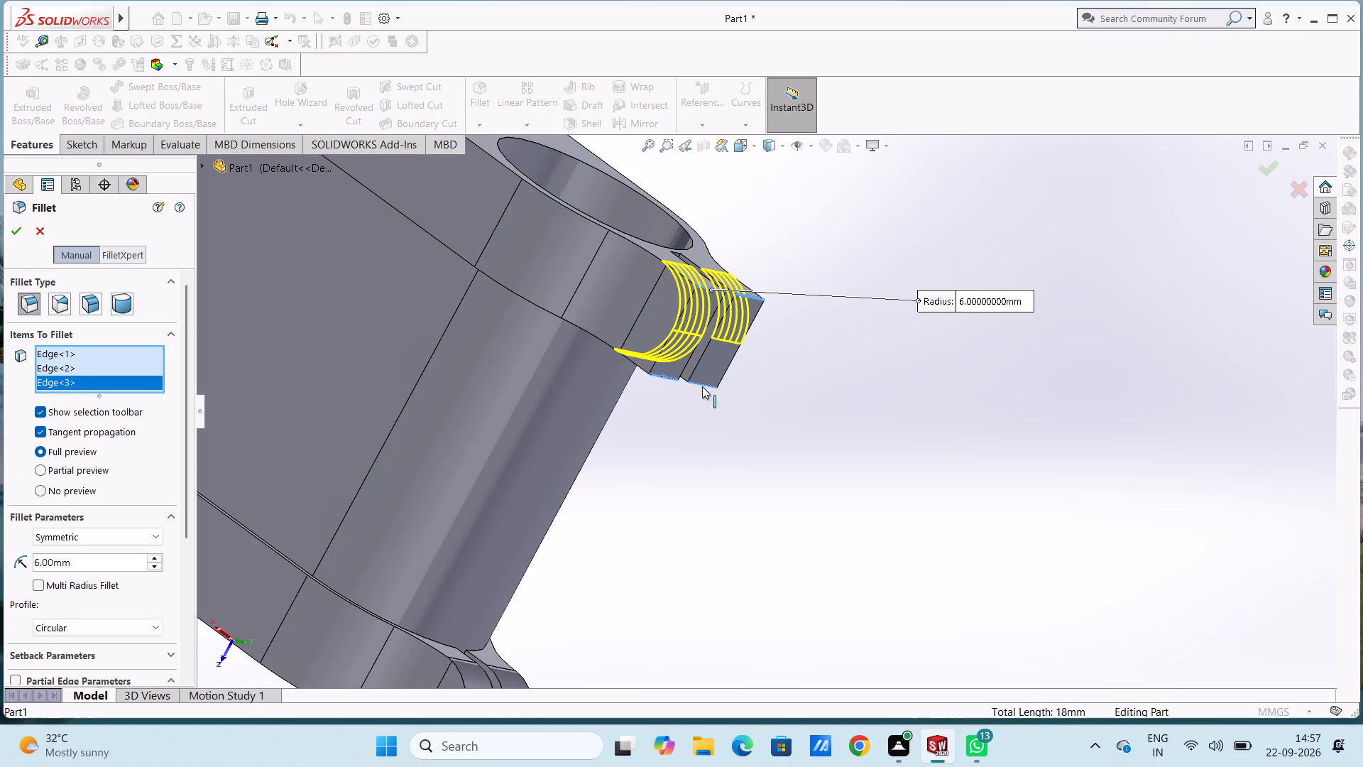
{"action": "left_click", "coordinate": [19, 231]}
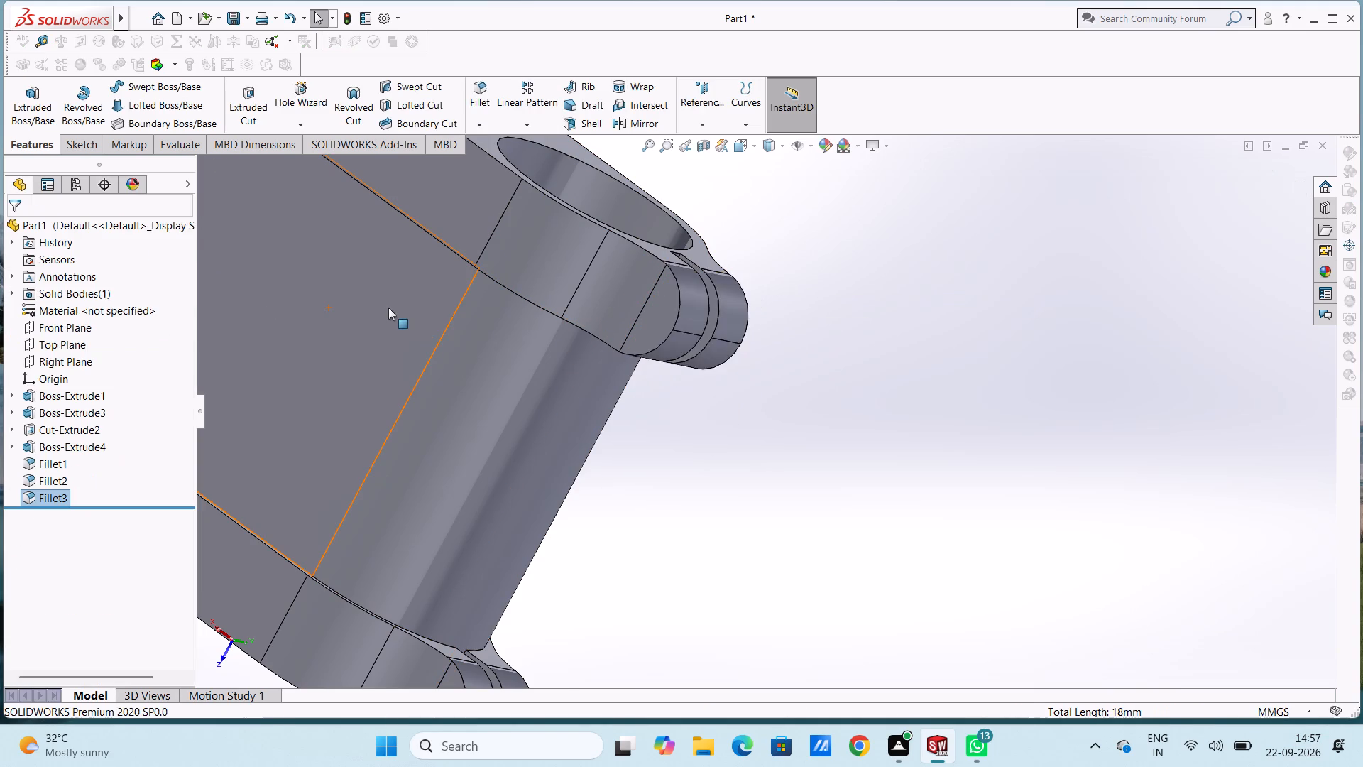
Fillet the four outer-end edges of the back collar's two tabs on the positive X side with a 6 mm radius.
{"action": "scroll", "coordinate": [388, 308], "scroll_direction": "up", "scroll_amount": 4}
{"action": "scroll", "coordinate": [485, 288], "scroll_direction": "up", "scroll_amount": 3}
{"action": "middle_click_drag", "start_coordinate": [495, 278], "coordinate": [615, 471]}
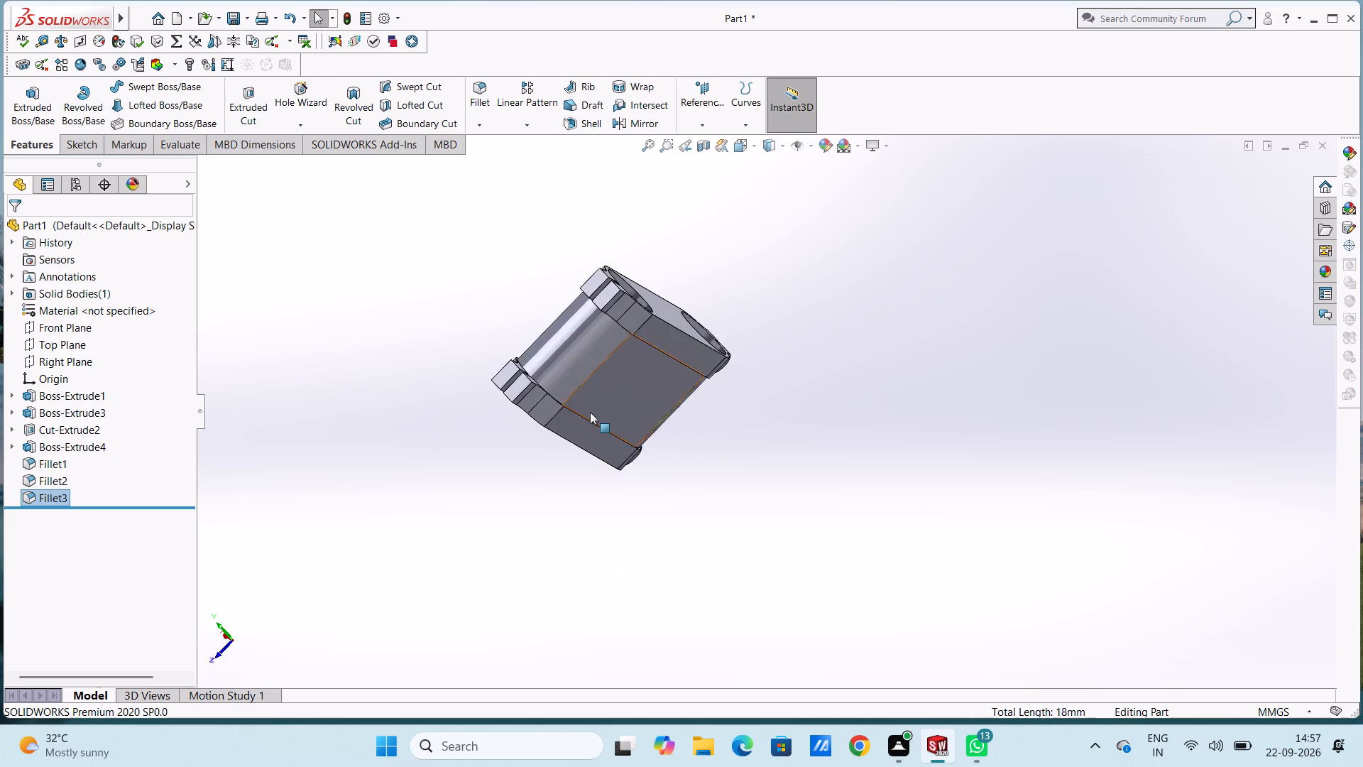
{"action": "scroll", "coordinate": [559, 357], "scroll_direction": "down", "scroll_amount": 5}
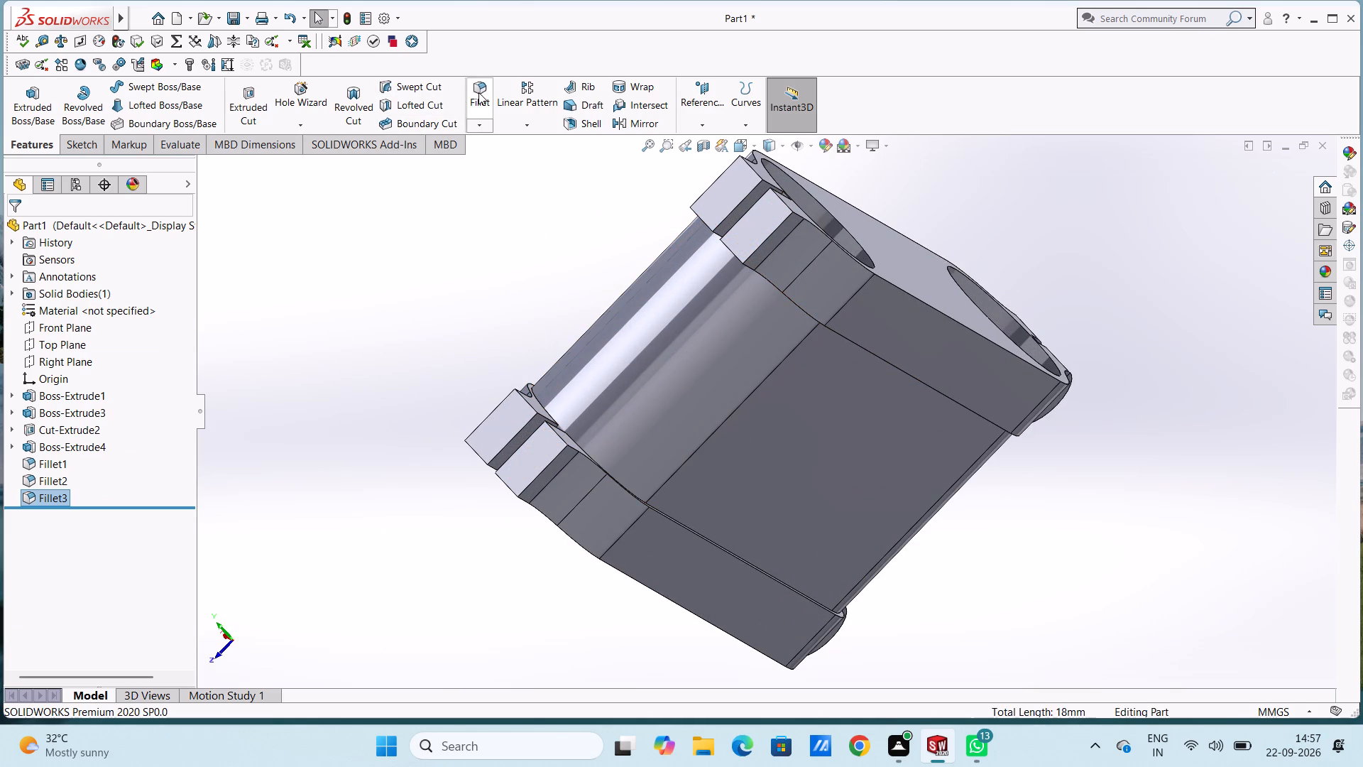
{"action": "left_click", "coordinate": [479, 87]}
{"action": "scroll", "coordinate": [784, 200], "scroll_direction": "up", "scroll_amount": 2}
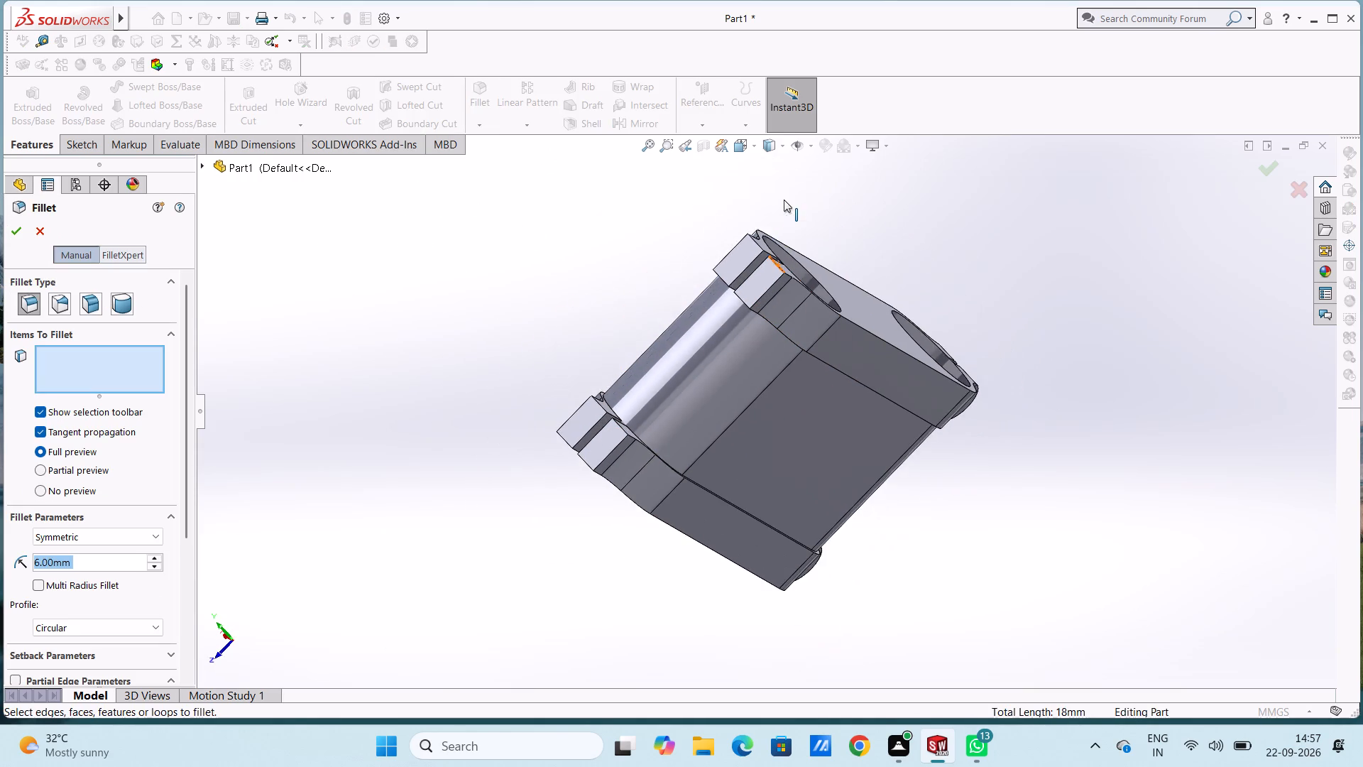
{"action": "middle_click_drag", "start_coordinate": [792, 214], "coordinate": [792, 286]}
{"action": "scroll", "coordinate": [757, 366], "scroll_direction": "down", "scroll_amount": 5}
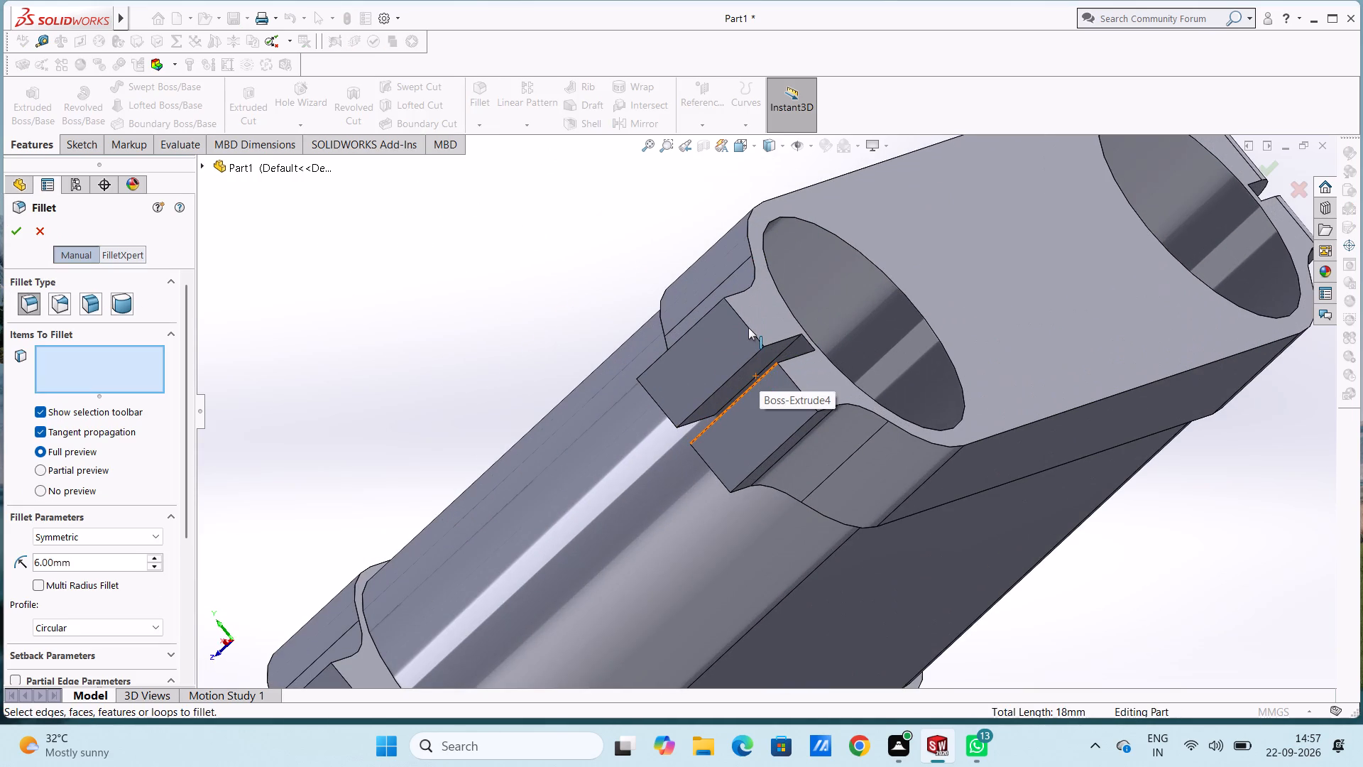
{"action": "left_click", "coordinate": [746, 325]}
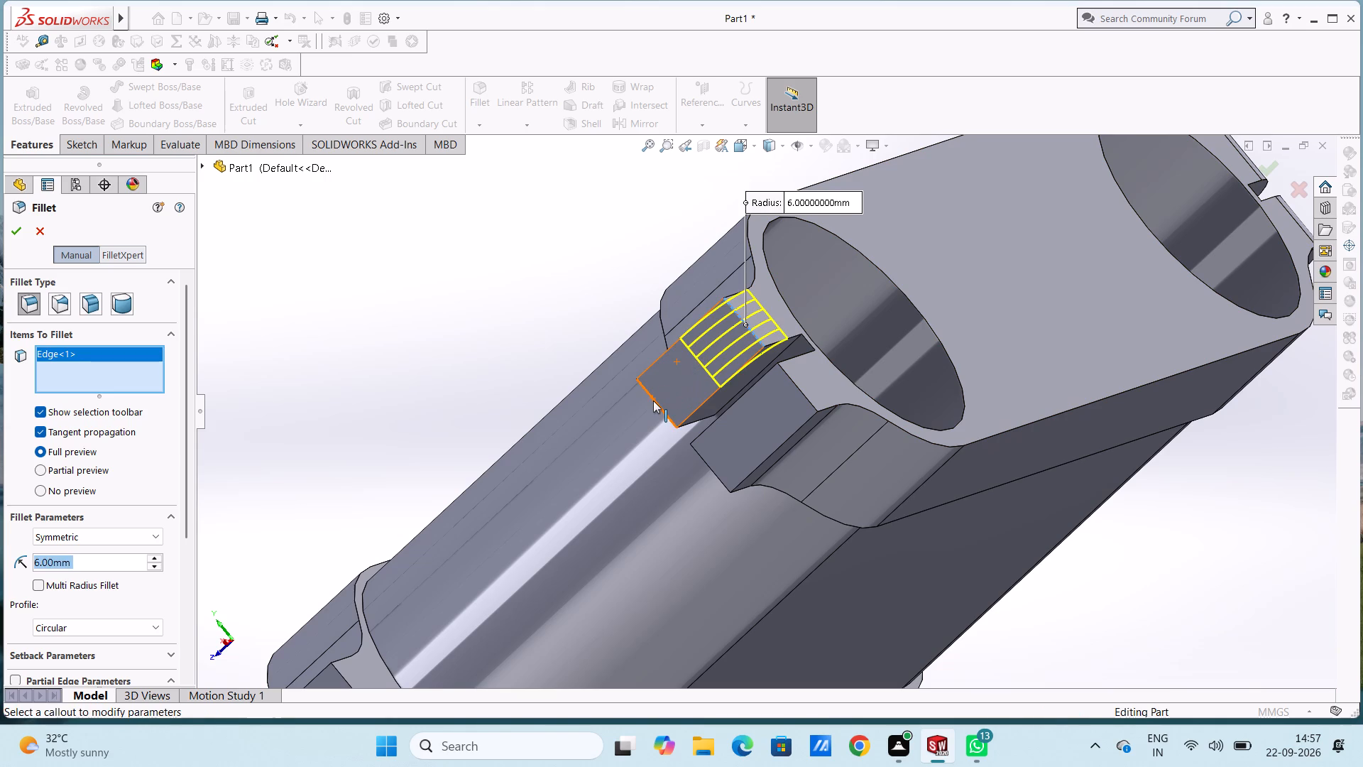
{"action": "left_click", "coordinate": [653, 401]}
{"action": "left_click", "coordinate": [801, 393]}
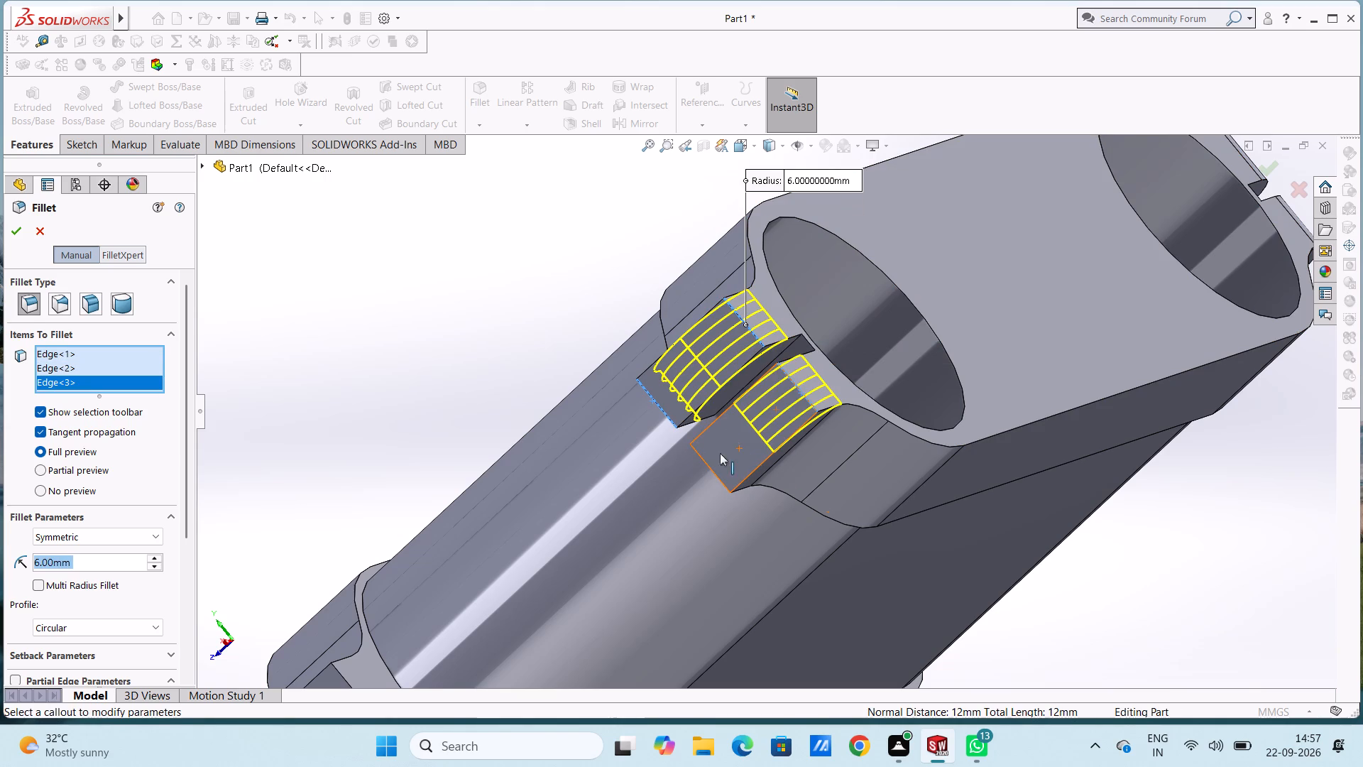
{"action": "left_click", "coordinate": [704, 464]}
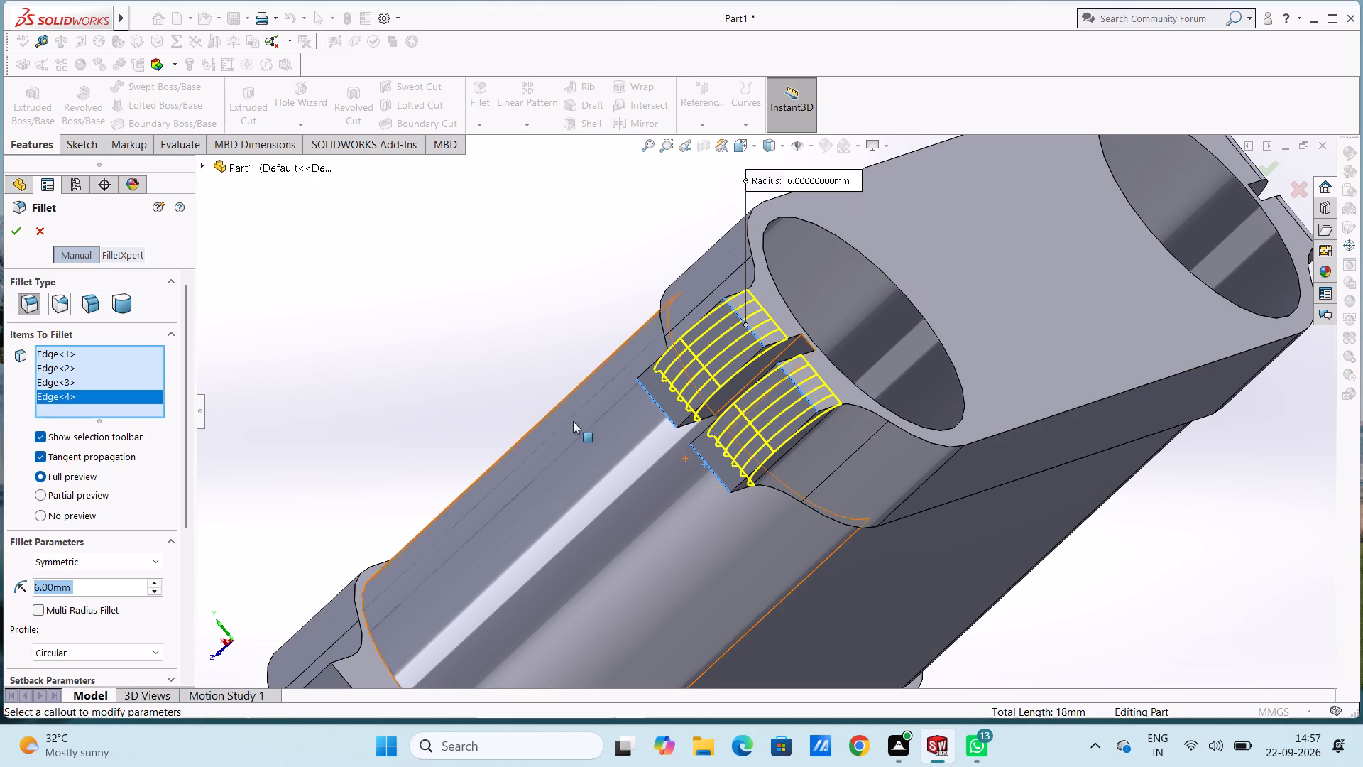
{"action": "left_click", "coordinate": [18, 232]}
Fillet the four outer-end edges of the front collar's two tabs on the positive X side with a 6 mm radius.
{"action": "scroll", "coordinate": [382, 310], "scroll_direction": "up", "scroll_amount": 6}
{"action": "scroll", "coordinate": [597, 554], "scroll_direction": "down", "scroll_amount": 4}
{"action": "scroll", "coordinate": [741, 535], "scroll_direction": "down", "scroll_amount": 5}
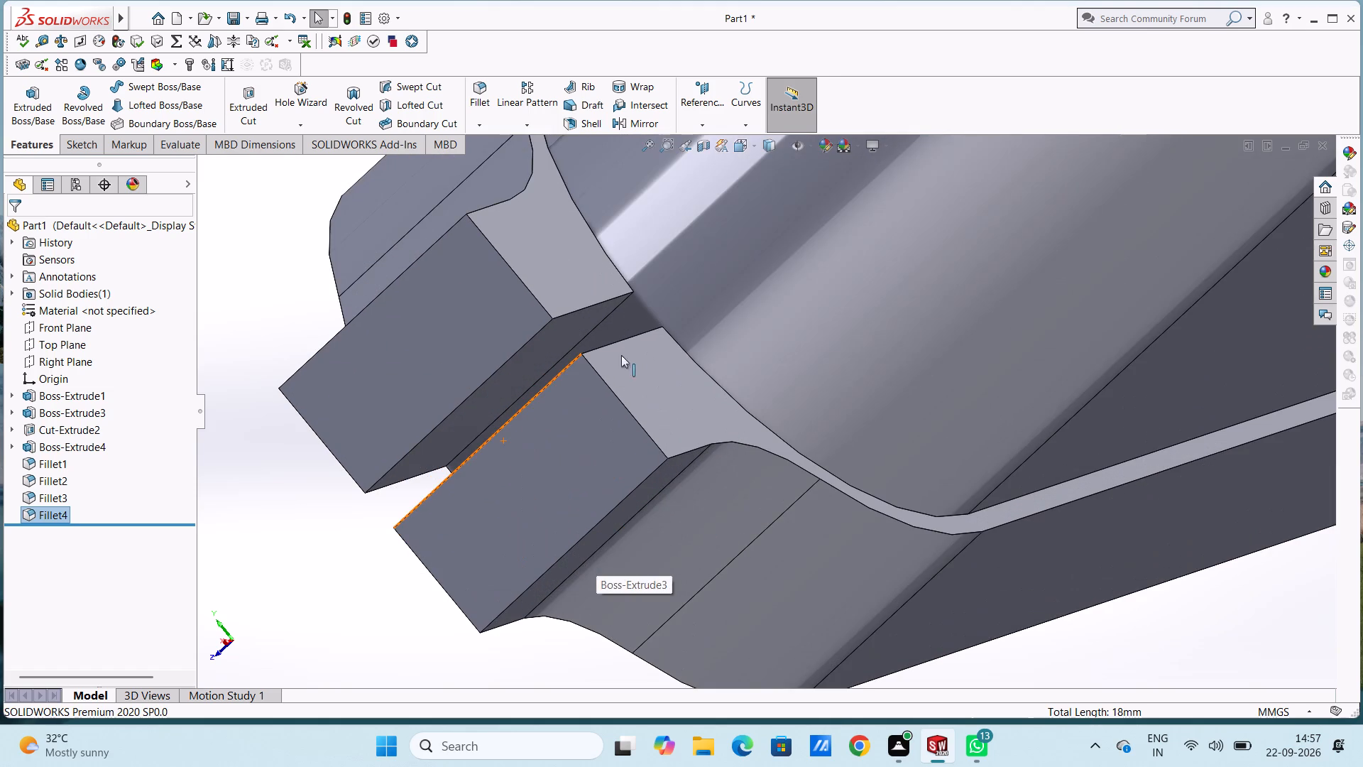
{"action": "left_click", "coordinate": [475, 88]}
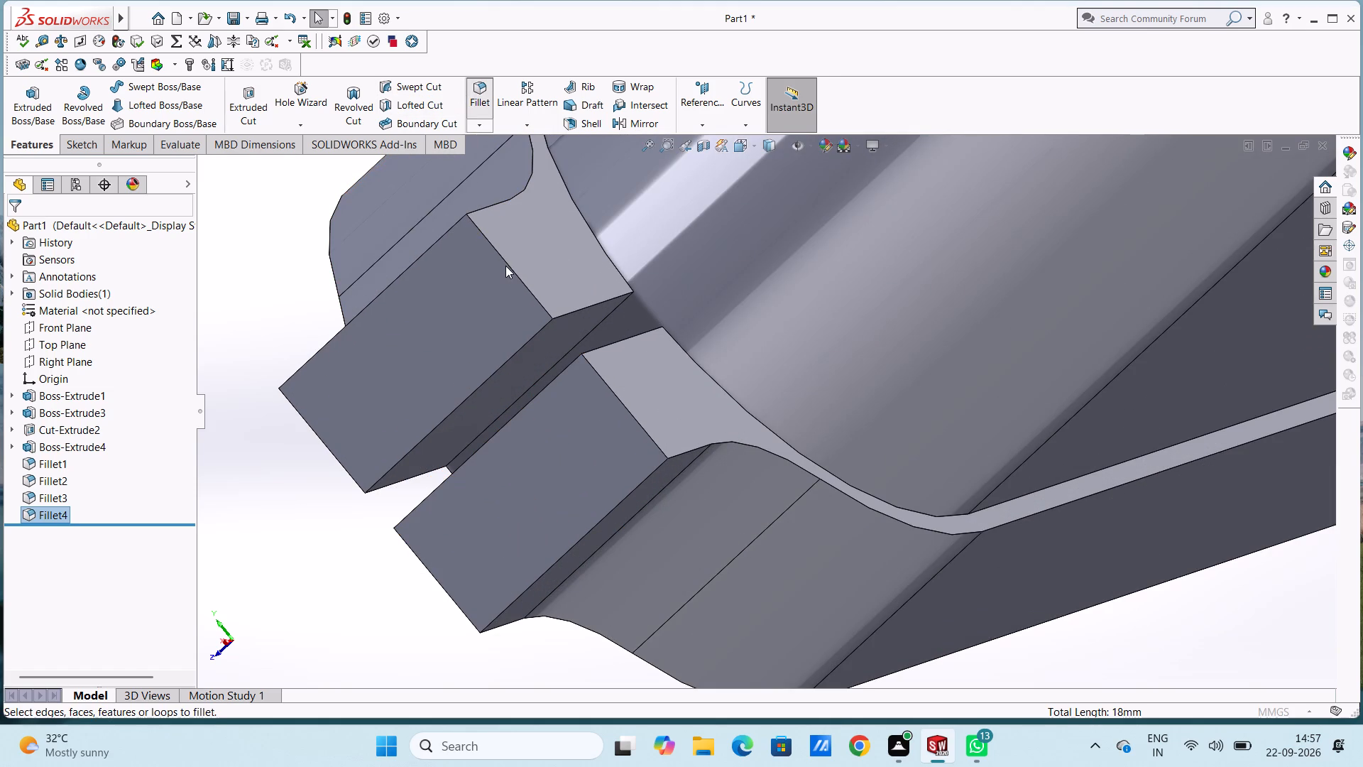
{"action": "left_click", "coordinate": [507, 266]}
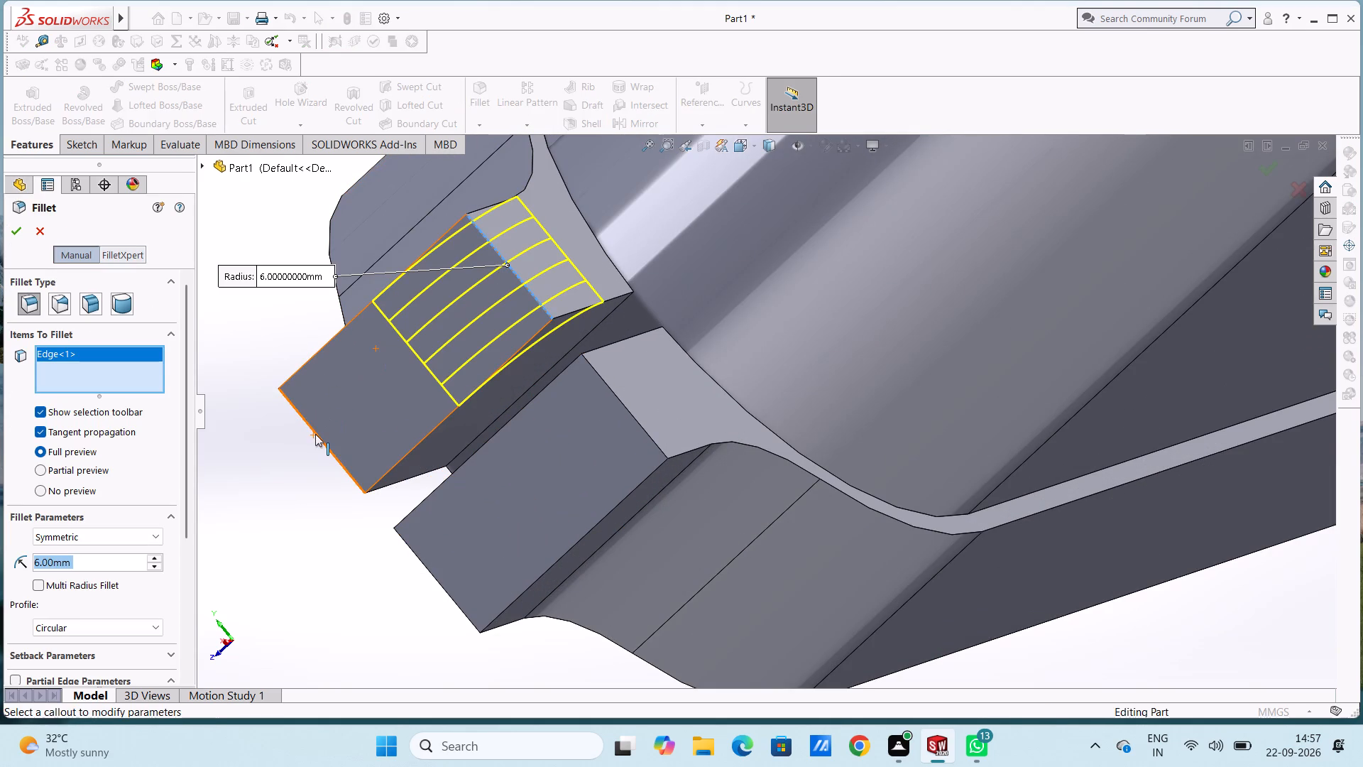
{"action": "left_click", "coordinate": [315, 434]}
{"action": "left_click", "coordinate": [630, 410]}
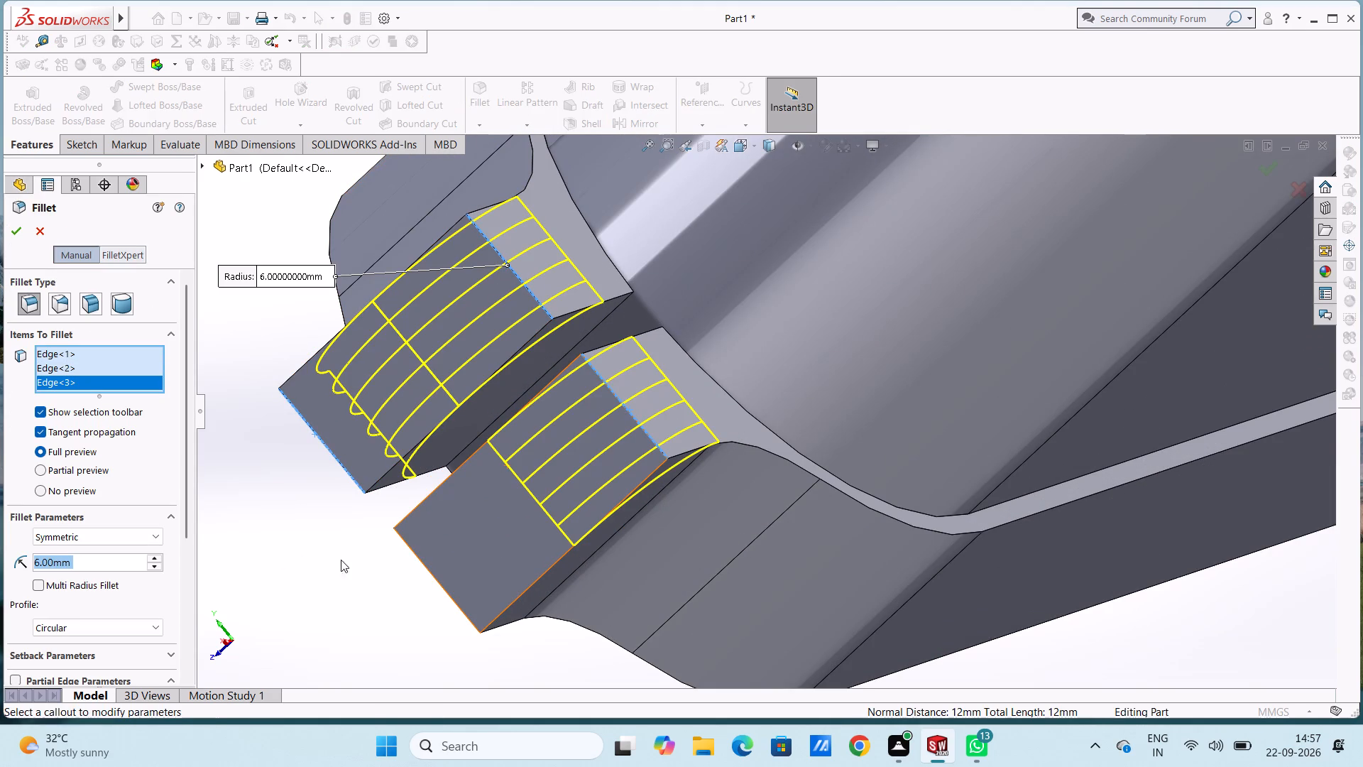
{"action": "left_click", "coordinate": [425, 565]}
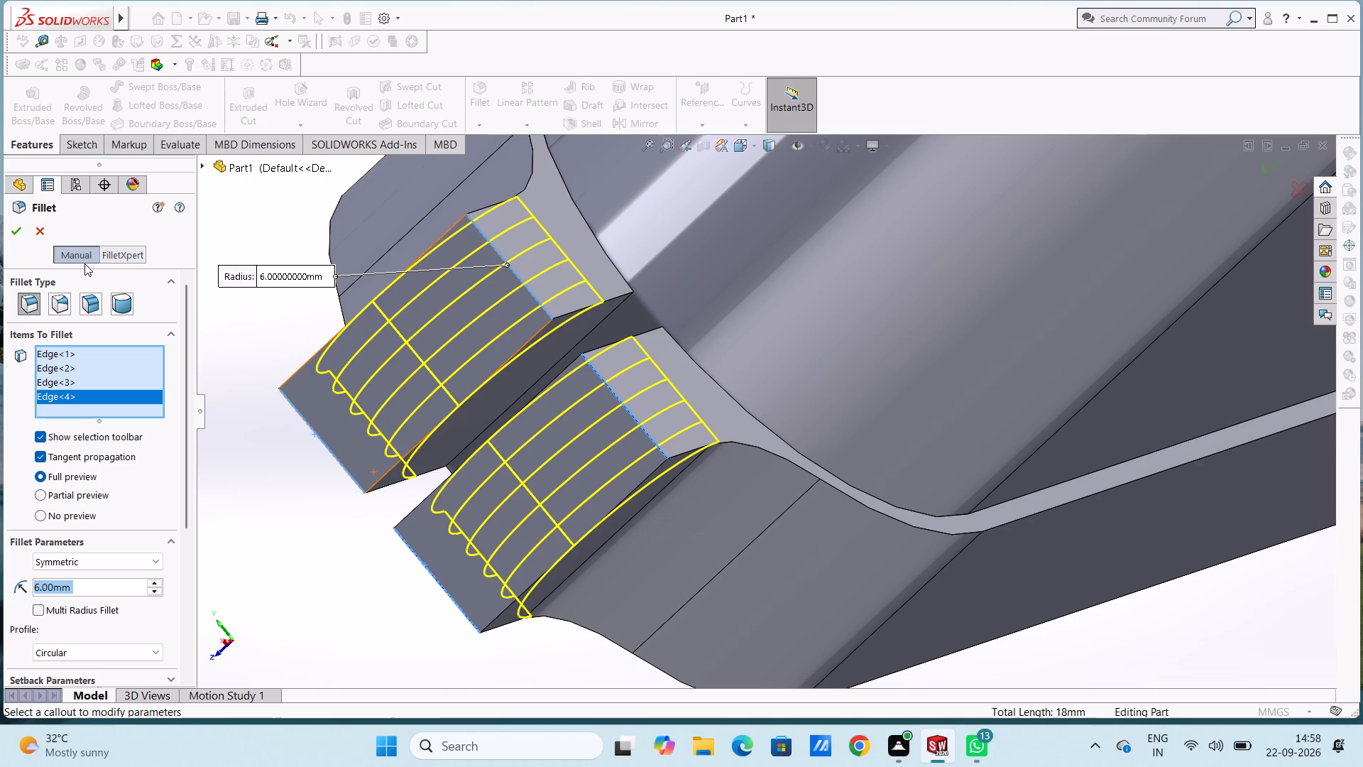
{"action": "left_click", "coordinate": [14, 232]}
Start a sketch on the back collar's upper tab top face at negative X and draw 3 mm radius circles on both negative X tab ends.
{"action": "scroll", "coordinate": [547, 445], "scroll_direction": "up", "scroll_amount": 7}
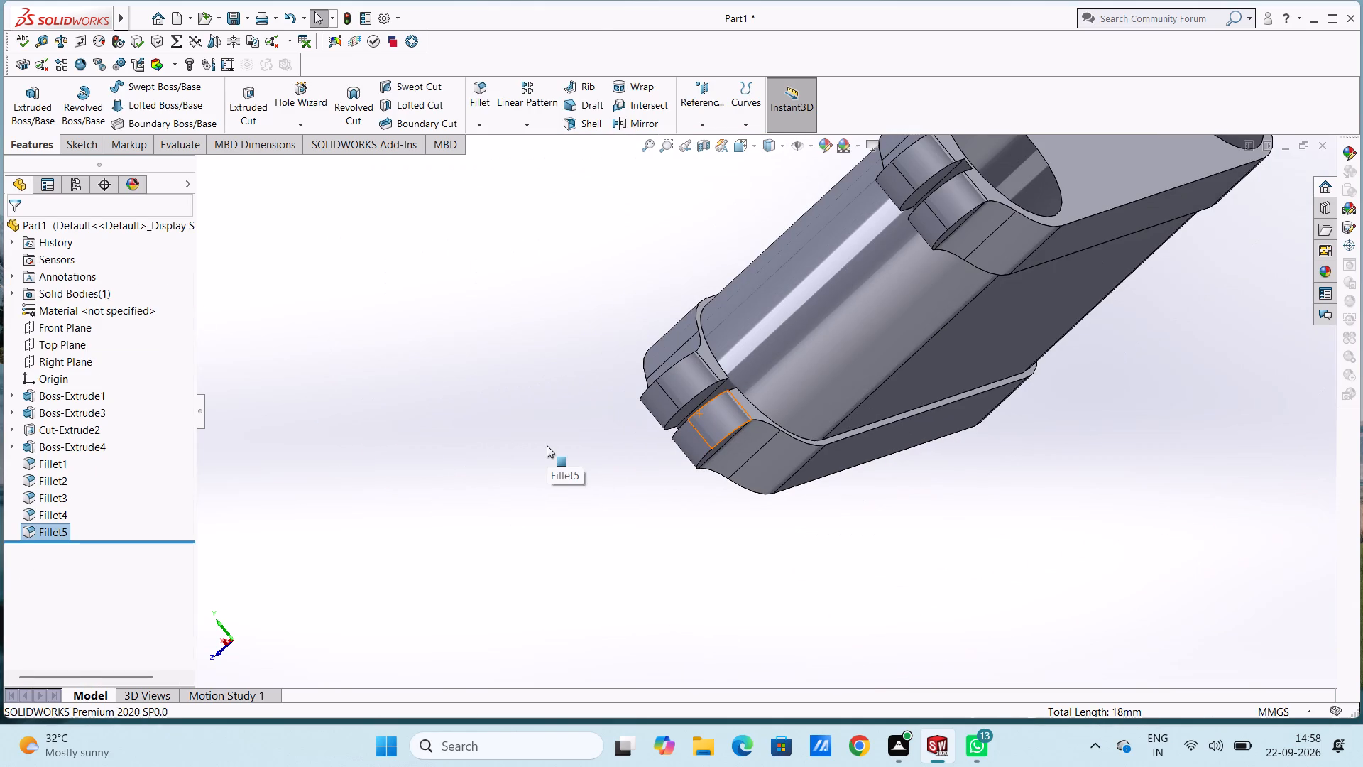
{"action": "key", "text": "ctrl+4"}
{"action": "key", "text": "ctrl+3"}
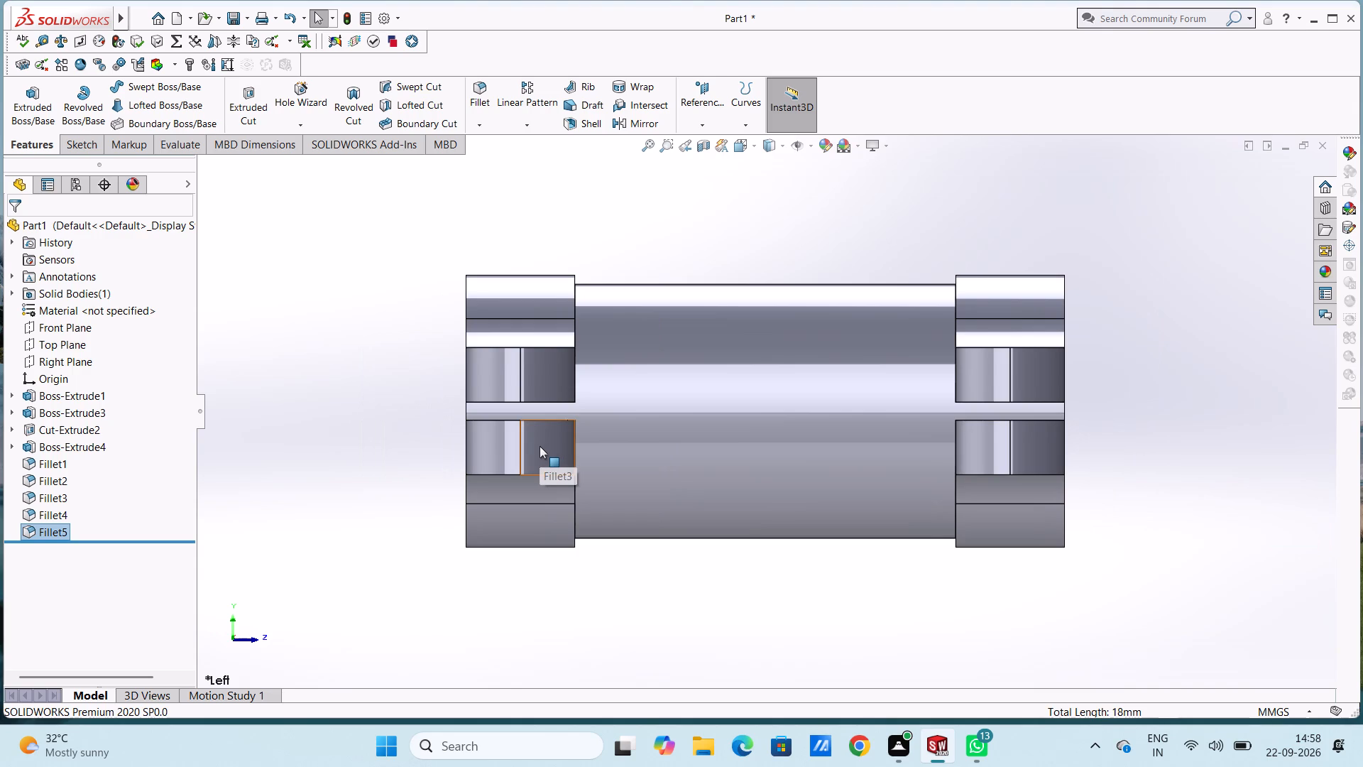
{"action": "key", "text": "ctrl+2"}
{"action": "key", "text": "ctrl+3"}
{"action": "key", "text": "ctrl+5"}
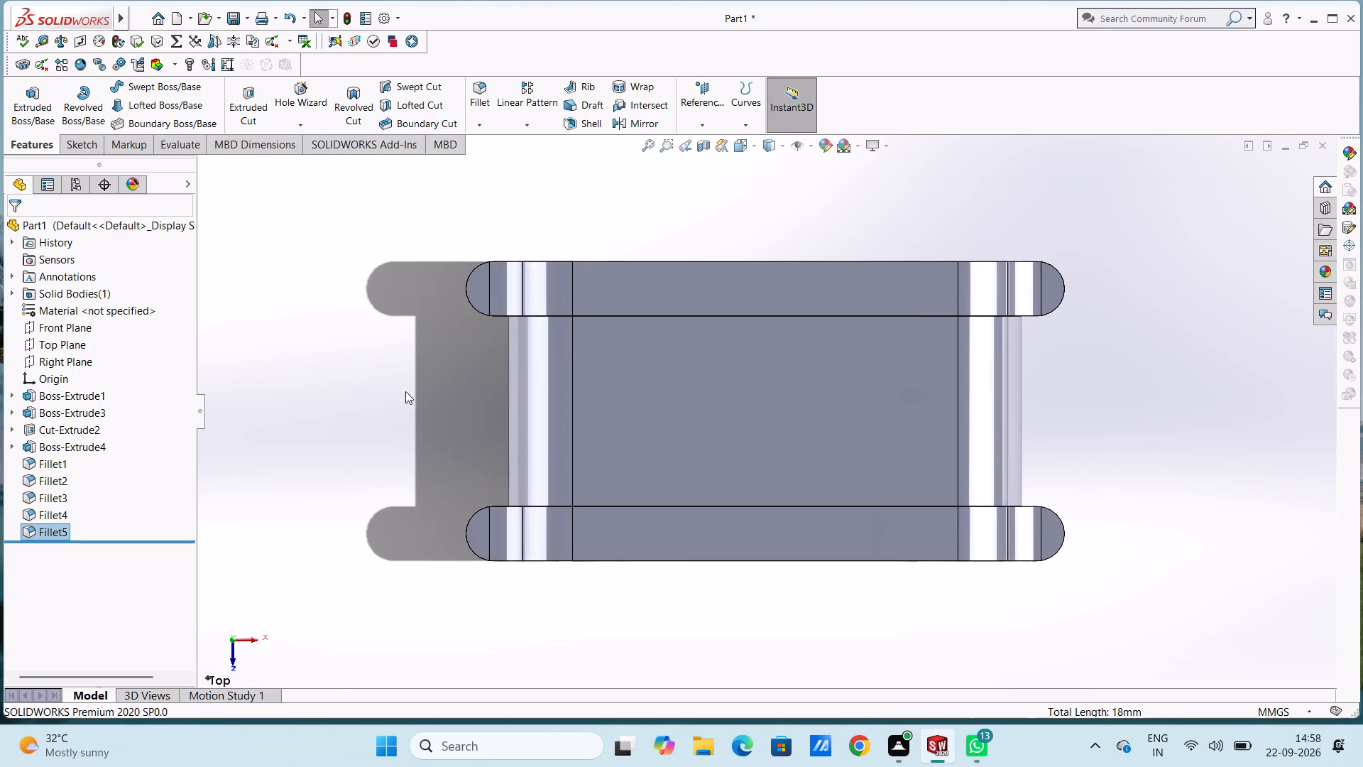
{"action": "left_click", "coordinate": [413, 393]}
{"action": "left_click", "coordinate": [479, 285]}
{"action": "left_click", "coordinate": [540, 242]}
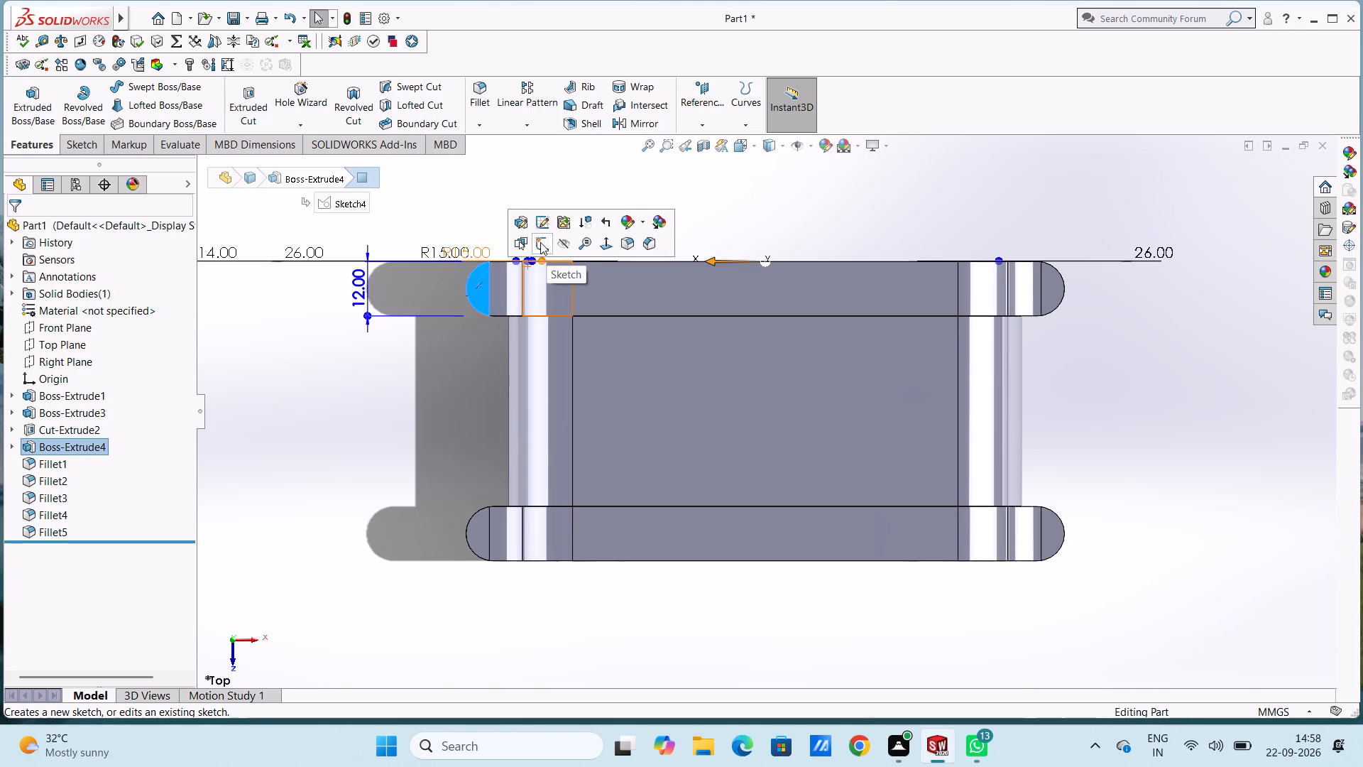
{"action": "left_click", "coordinate": [481, 227]}
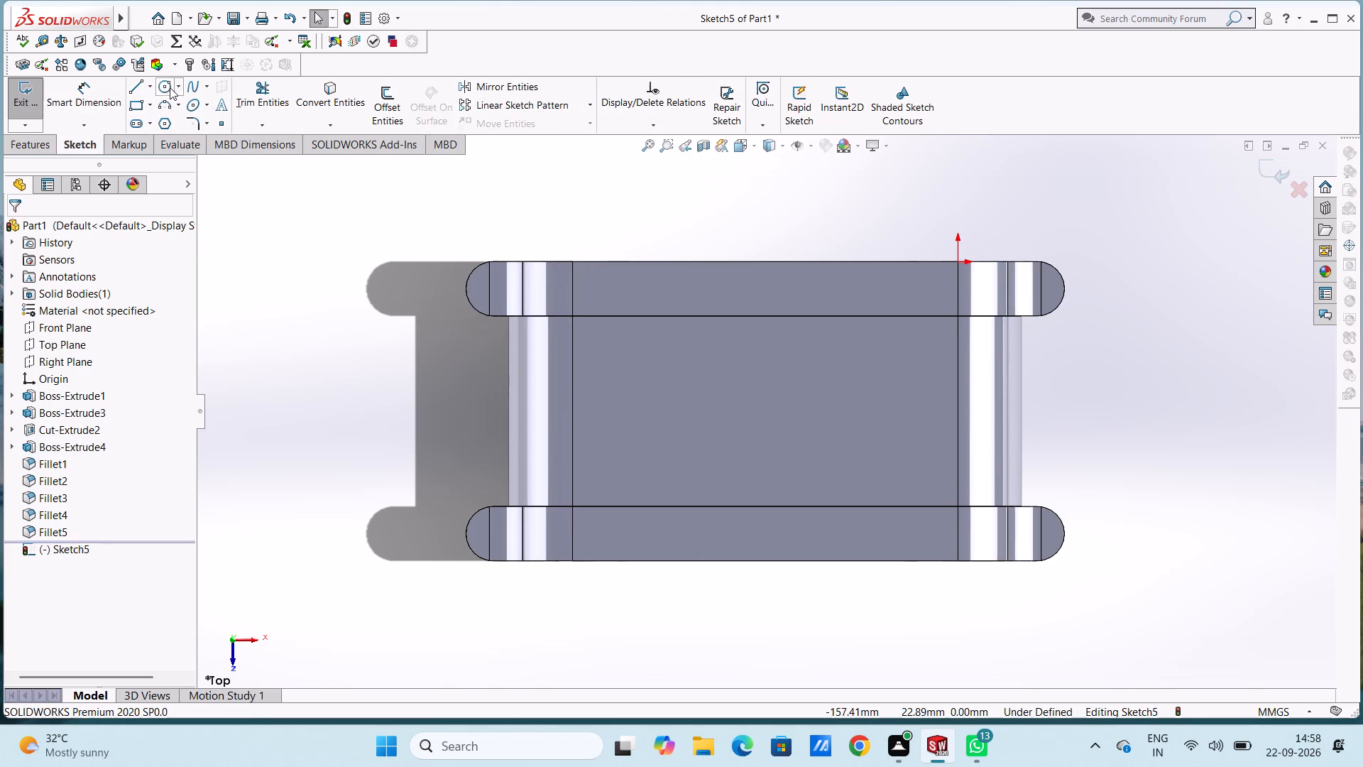
{"action": "left_click", "coordinate": [166, 85]}
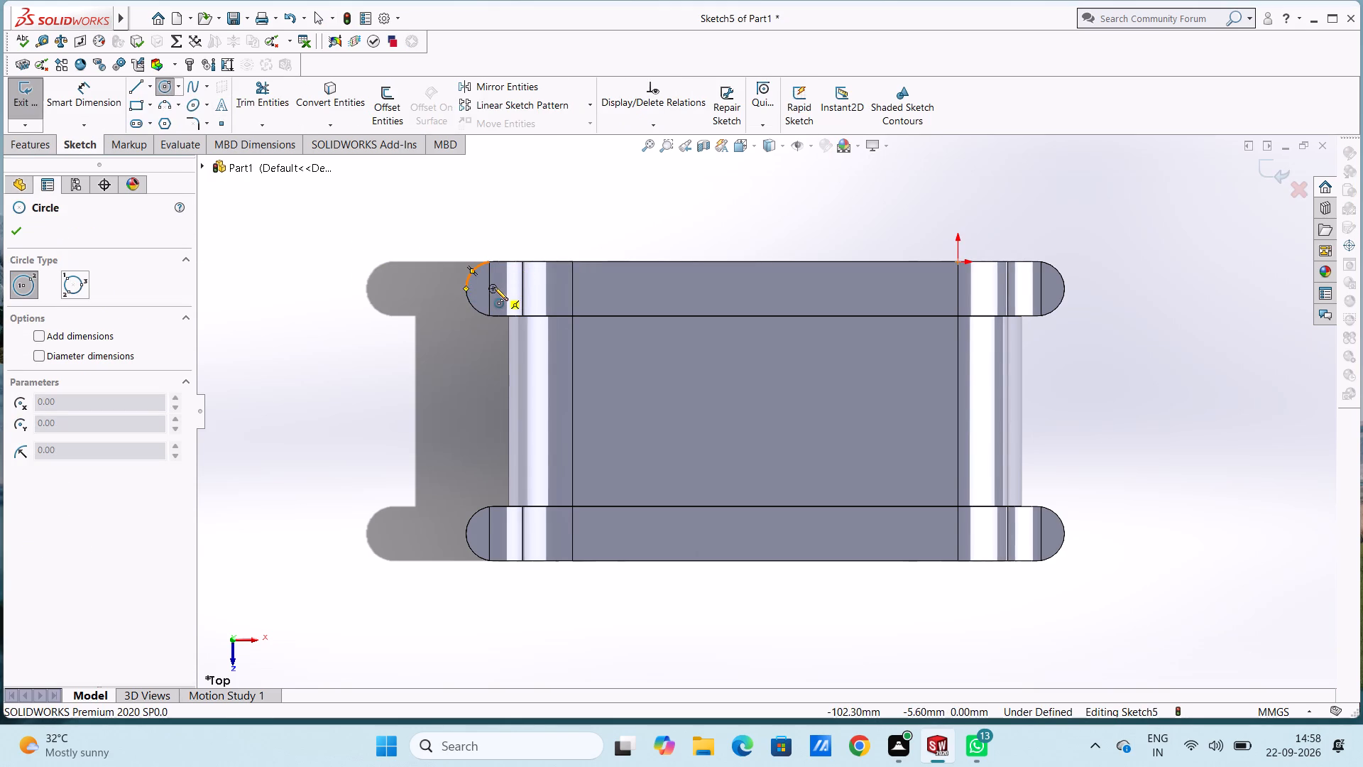
{"action": "left_click", "coordinate": [493, 287]}
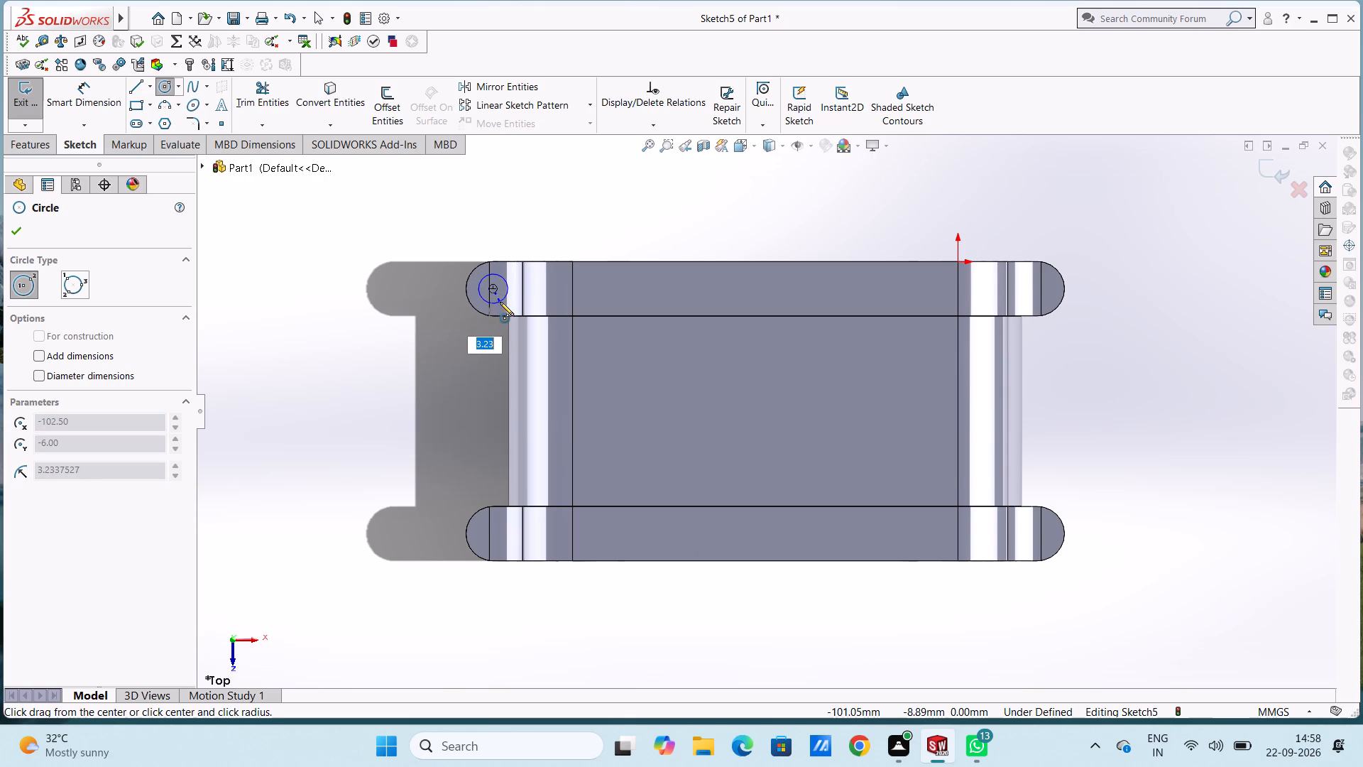
{"action": "key", "text": "3"}
{"action": "key", "text": "Return"}
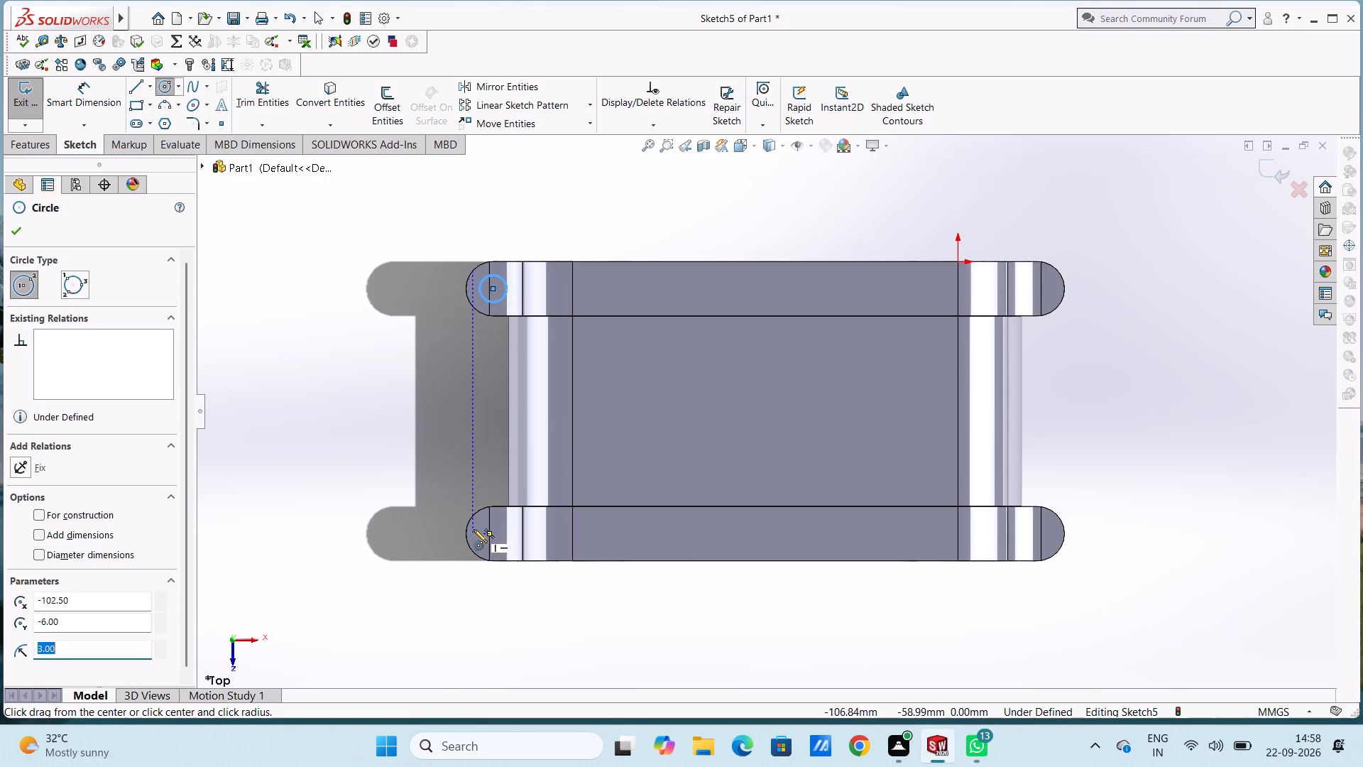
{"action": "left_click", "coordinate": [493, 532]}
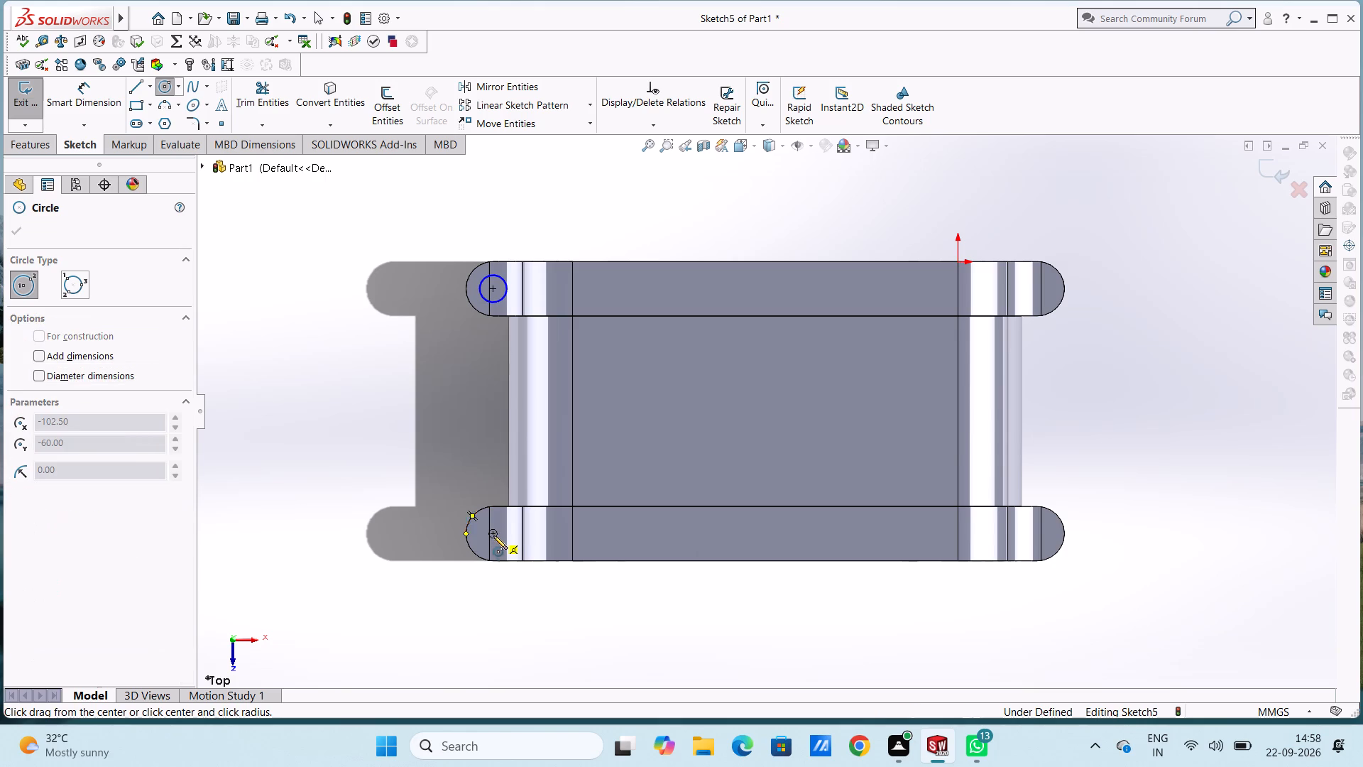
{"action": "key", "text": "3"}
{"action": "key", "text": "Return"}
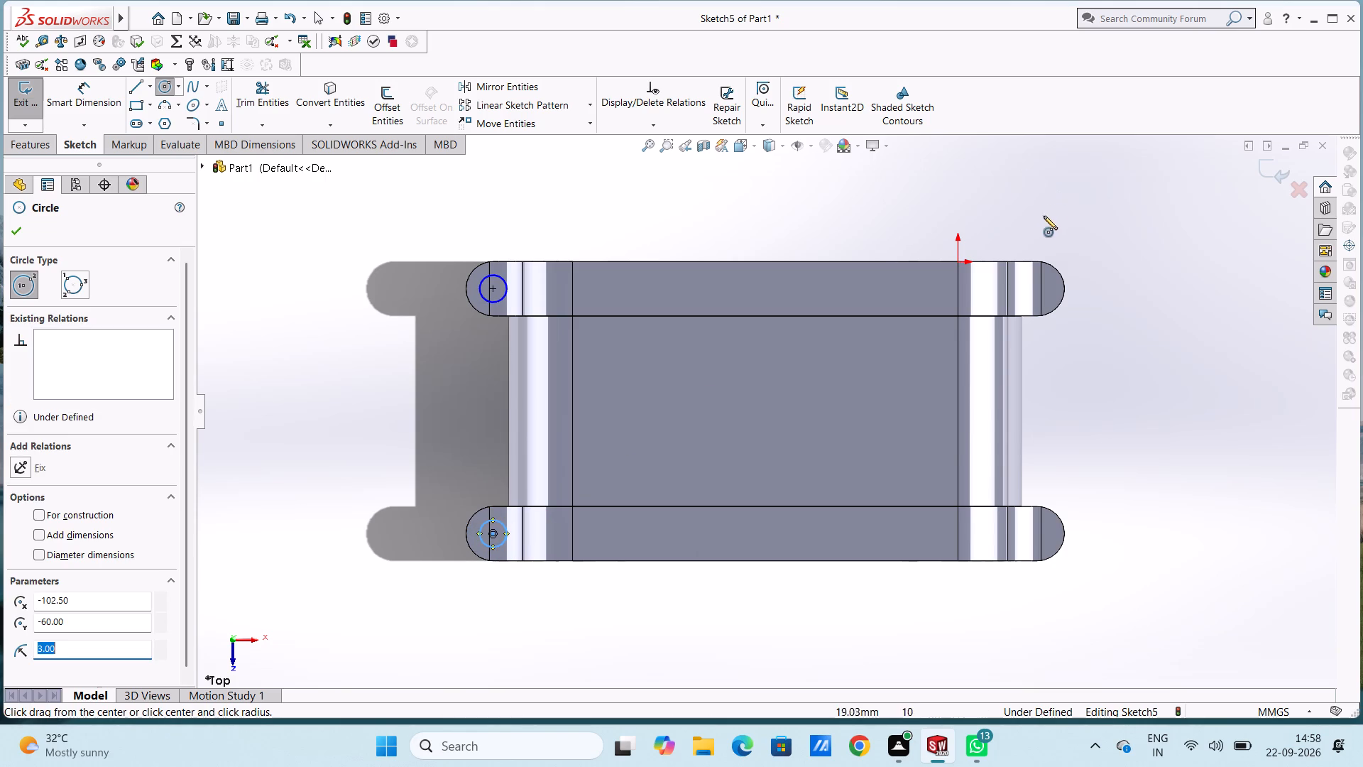
Draw a 3 mm radius circle centred on the rounded end of each collar's tab on the positive X side.
{"action": "left_click", "coordinate": [1037, 289]}
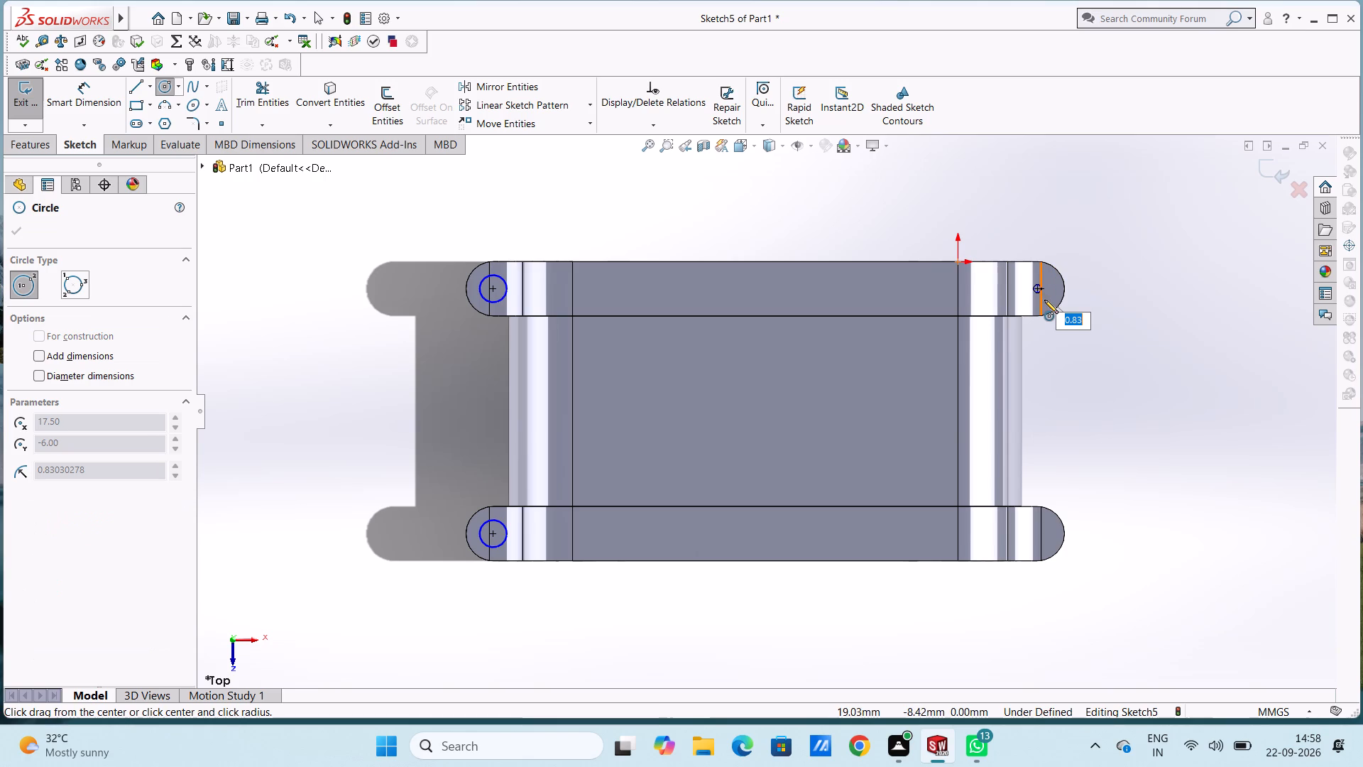
{"action": "key", "text": "3"}
{"action": "key", "text": "Return"}
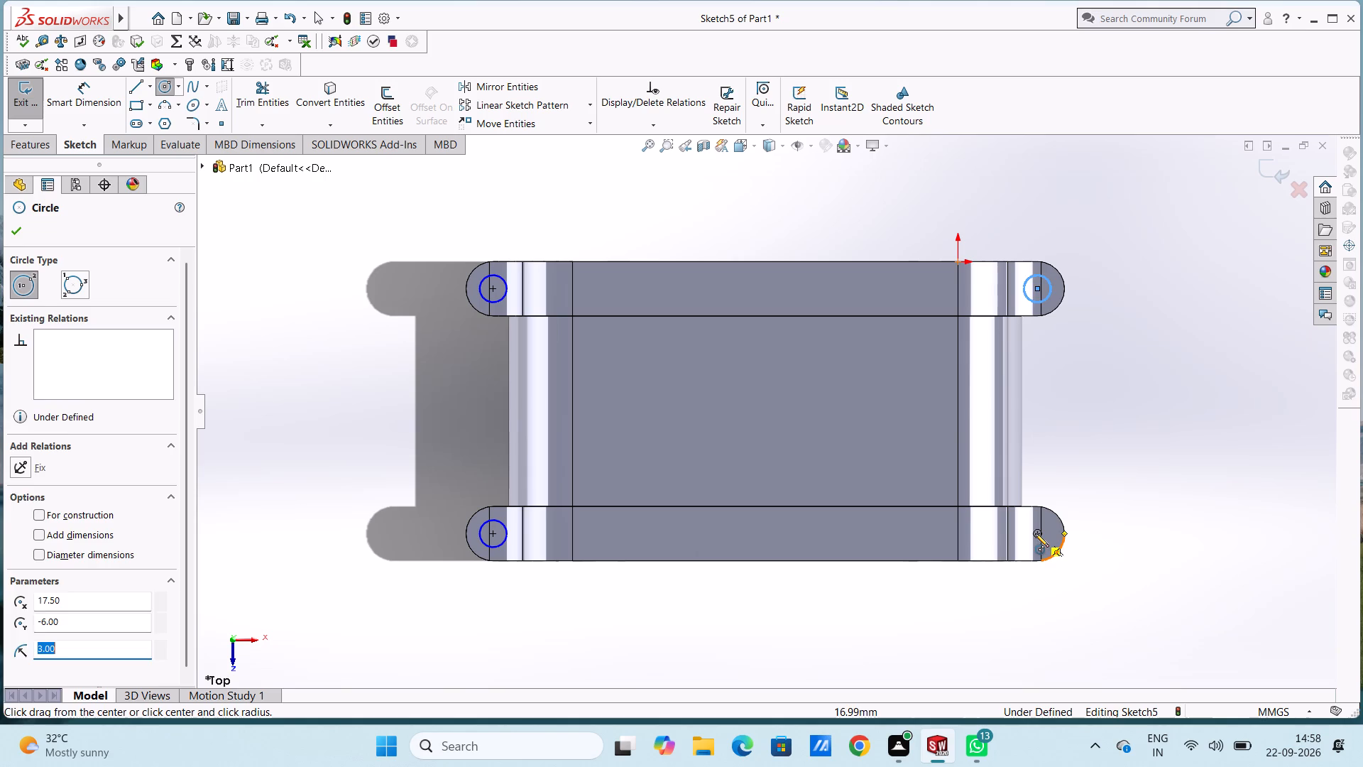
{"action": "left_click", "coordinate": [1035, 533]}
{"action": "key", "text": "3"}
{"action": "key", "text": "Return"}
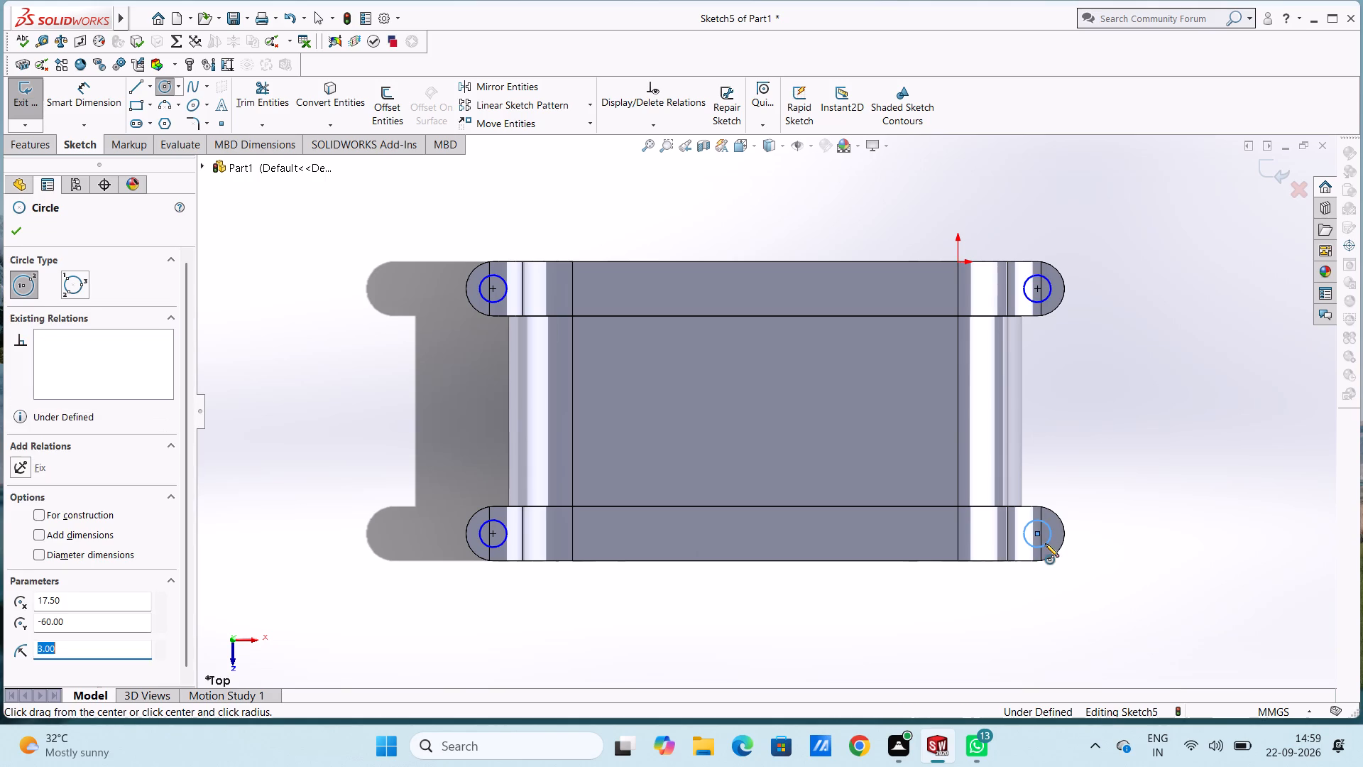
{"action": "key", "text": "Escape"}
{"action": "key", "text": "Escape"}
{"action": "key", "text": "Escape"}
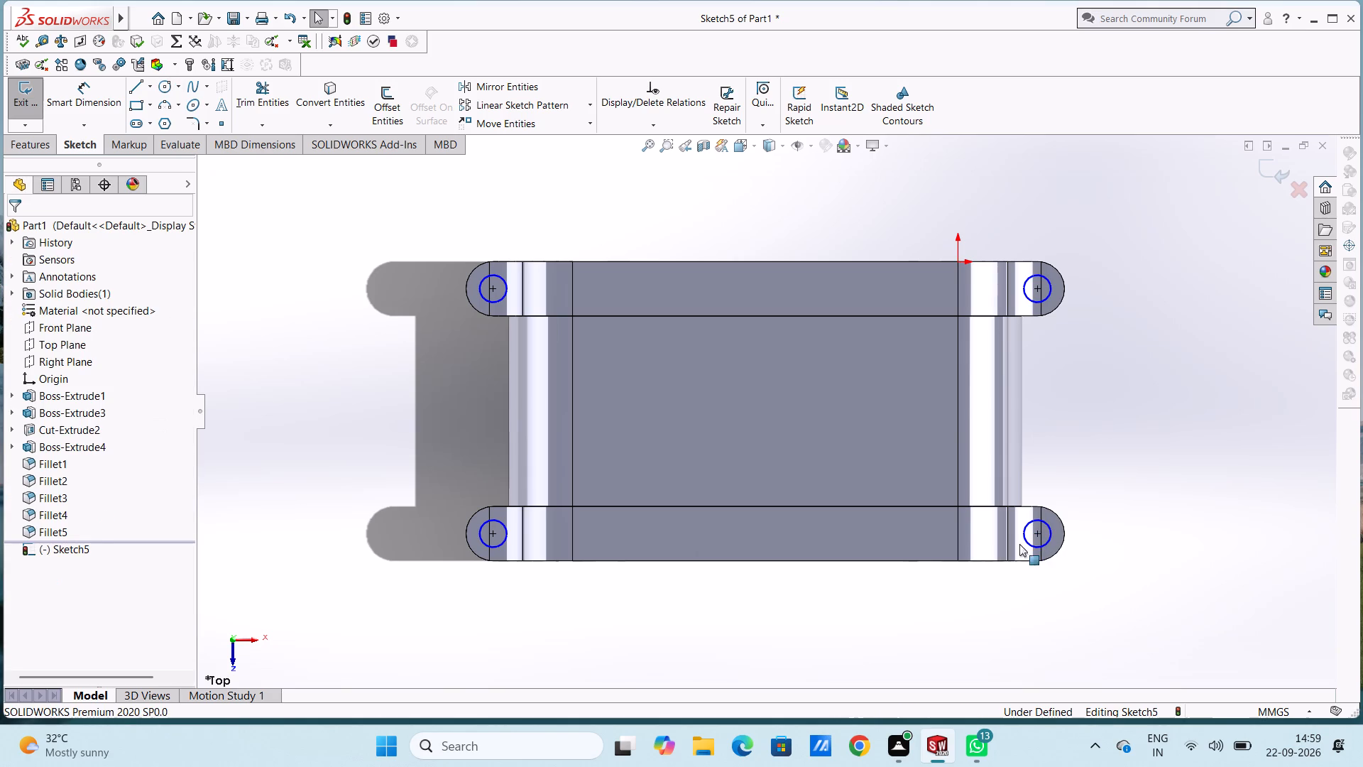
Dimension the two back collar tab circles, at negative X and positive X, with a 6 mm diameter each.
{"action": "left_click", "coordinate": [69, 104]}
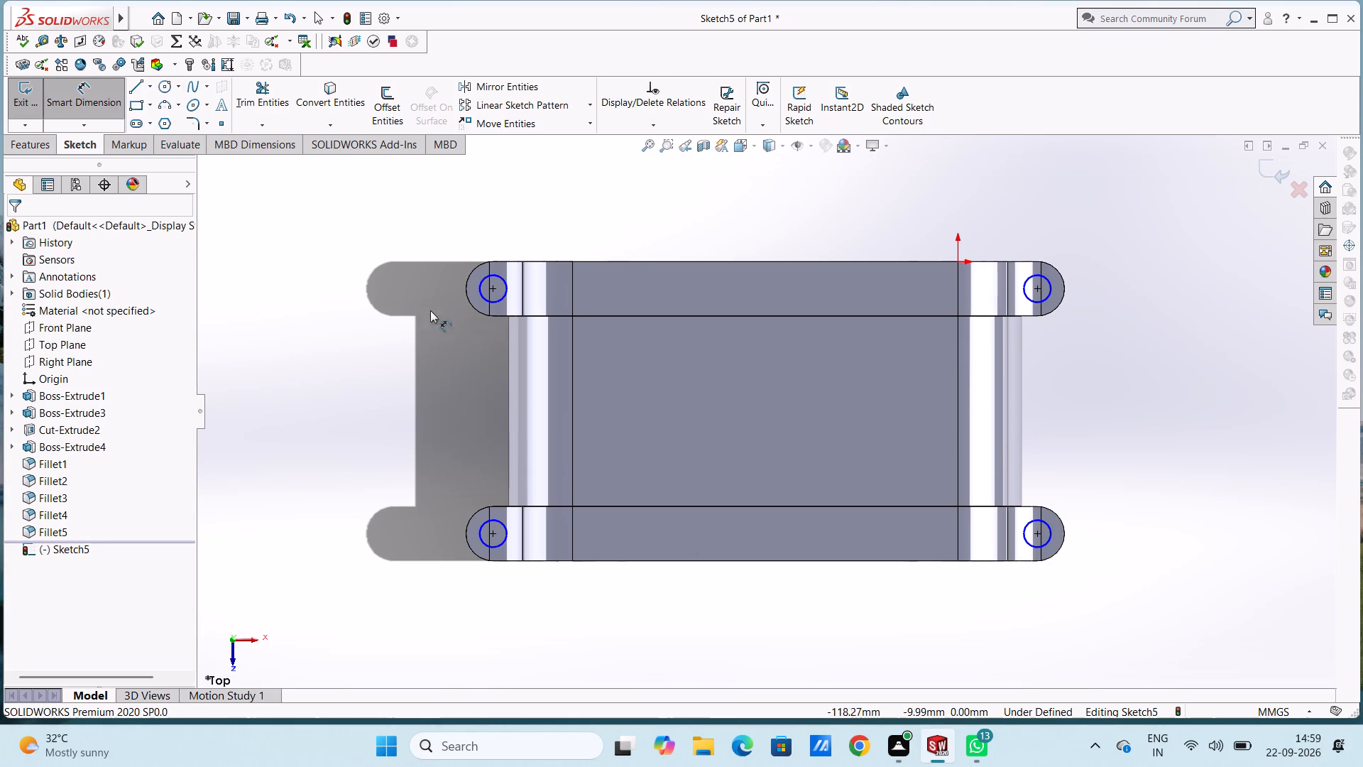
{"action": "left_click", "coordinate": [492, 300]}
{"action": "left_click", "coordinate": [330, 452]}
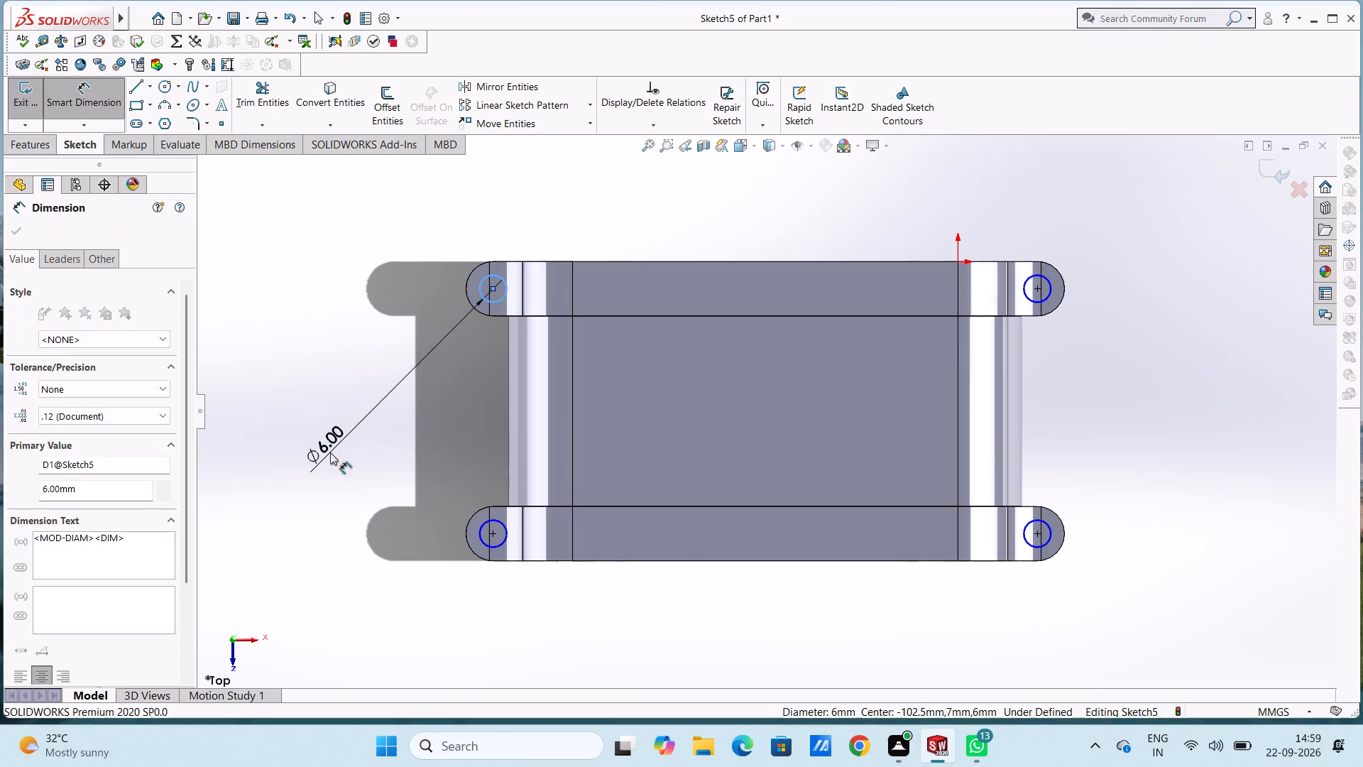
{"action": "left_click", "coordinate": [270, 432]}
{"action": "left_click", "coordinate": [322, 363]}
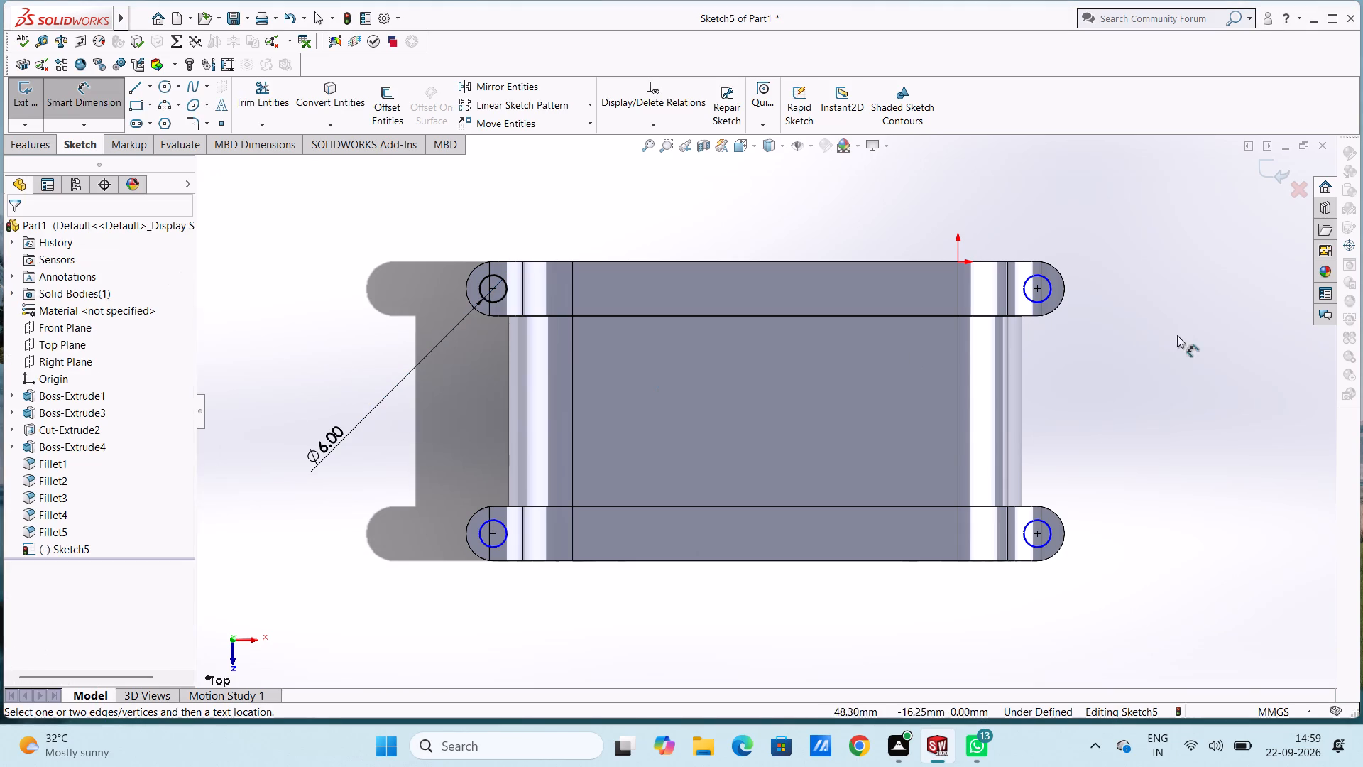
{"action": "left_click", "coordinate": [1050, 292]}
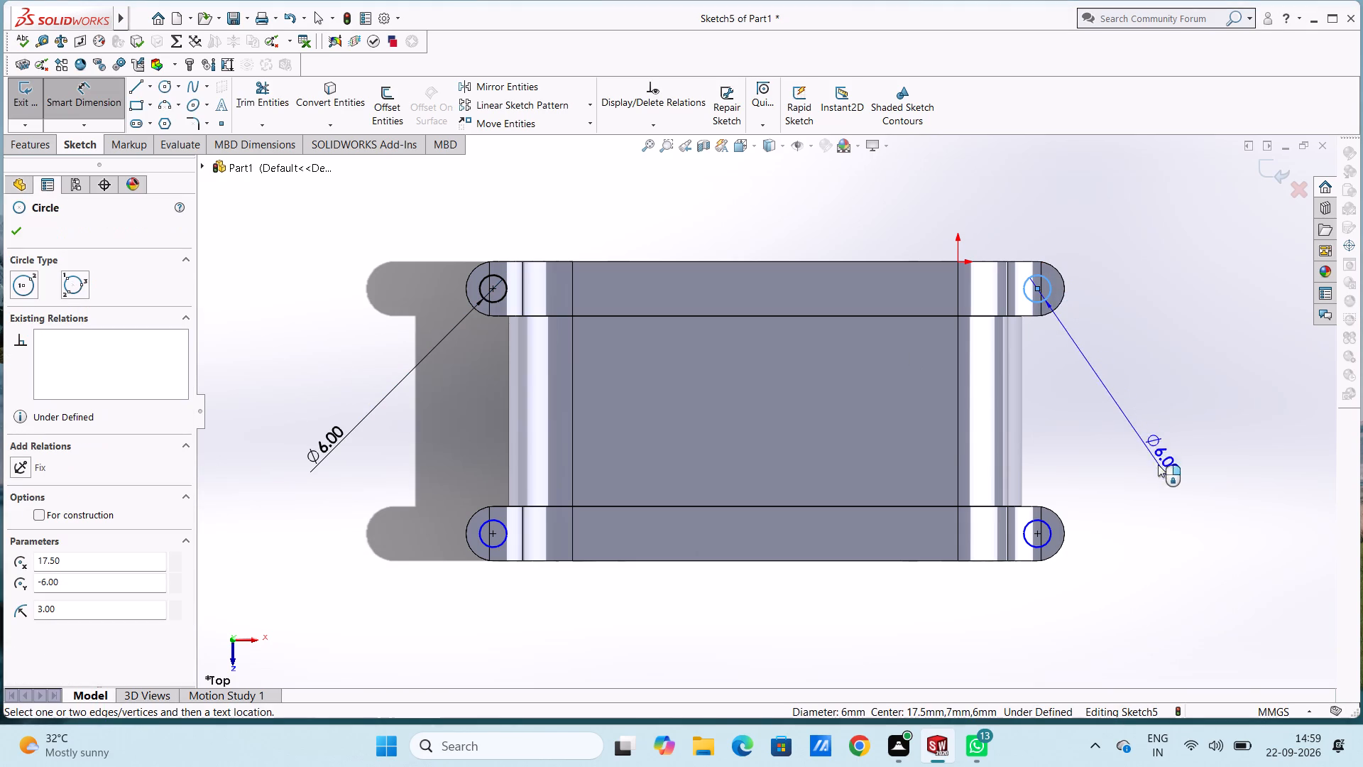
{"action": "left_click", "coordinate": [1201, 452]}
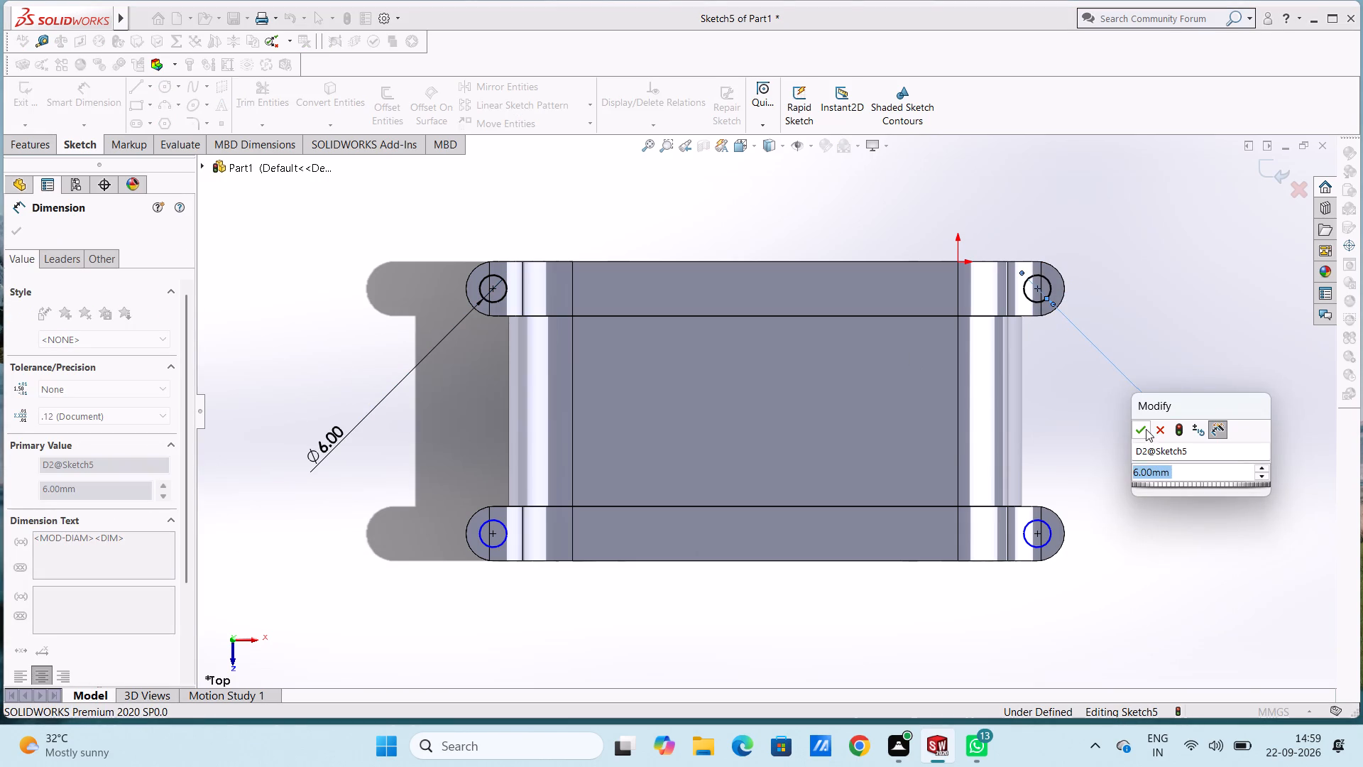
{"action": "left_click", "coordinate": [1144, 428]}
{"action": "left_click", "coordinate": [1104, 413]}
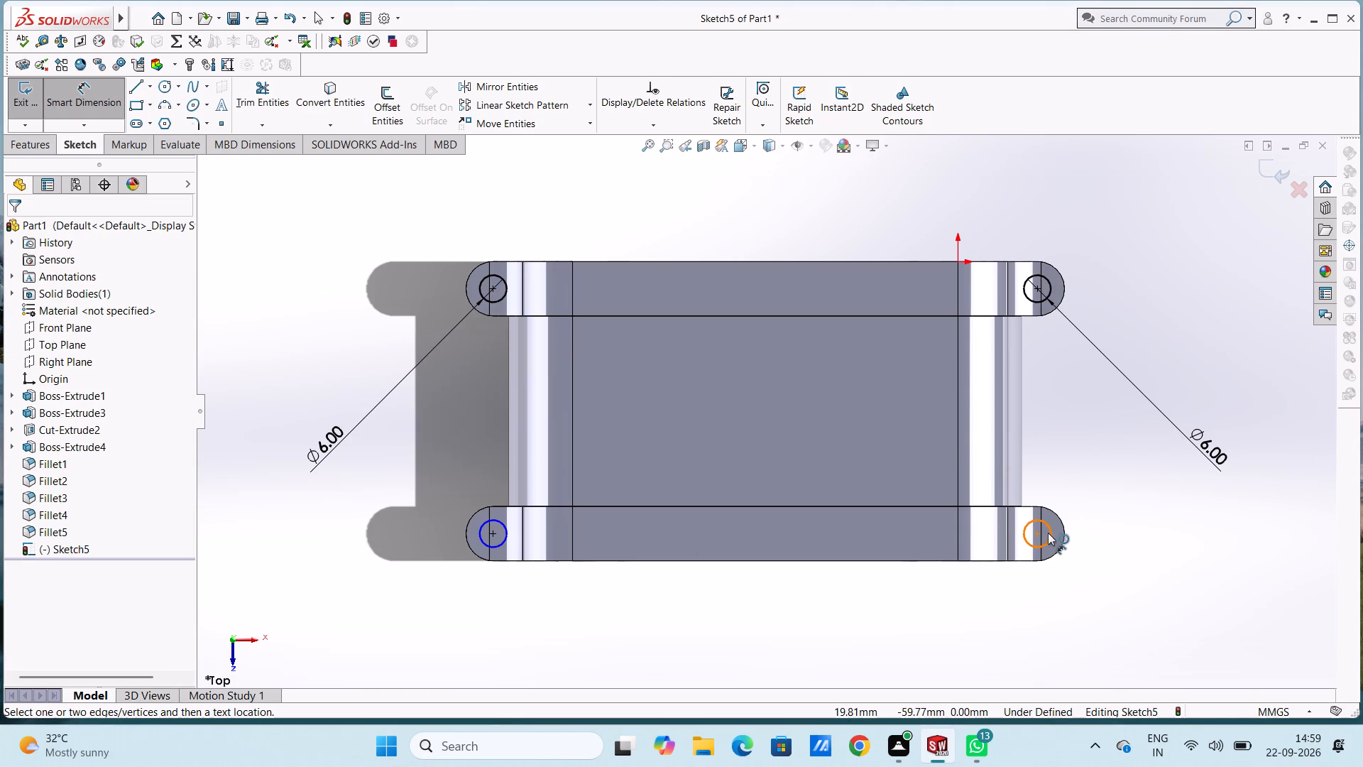
Dimension the two front collar tab circles, at positive X and negative X, with a 6 mm diameter each.
{"action": "left_click", "coordinate": [1052, 533]}
{"action": "left_click", "coordinate": [1200, 375]}
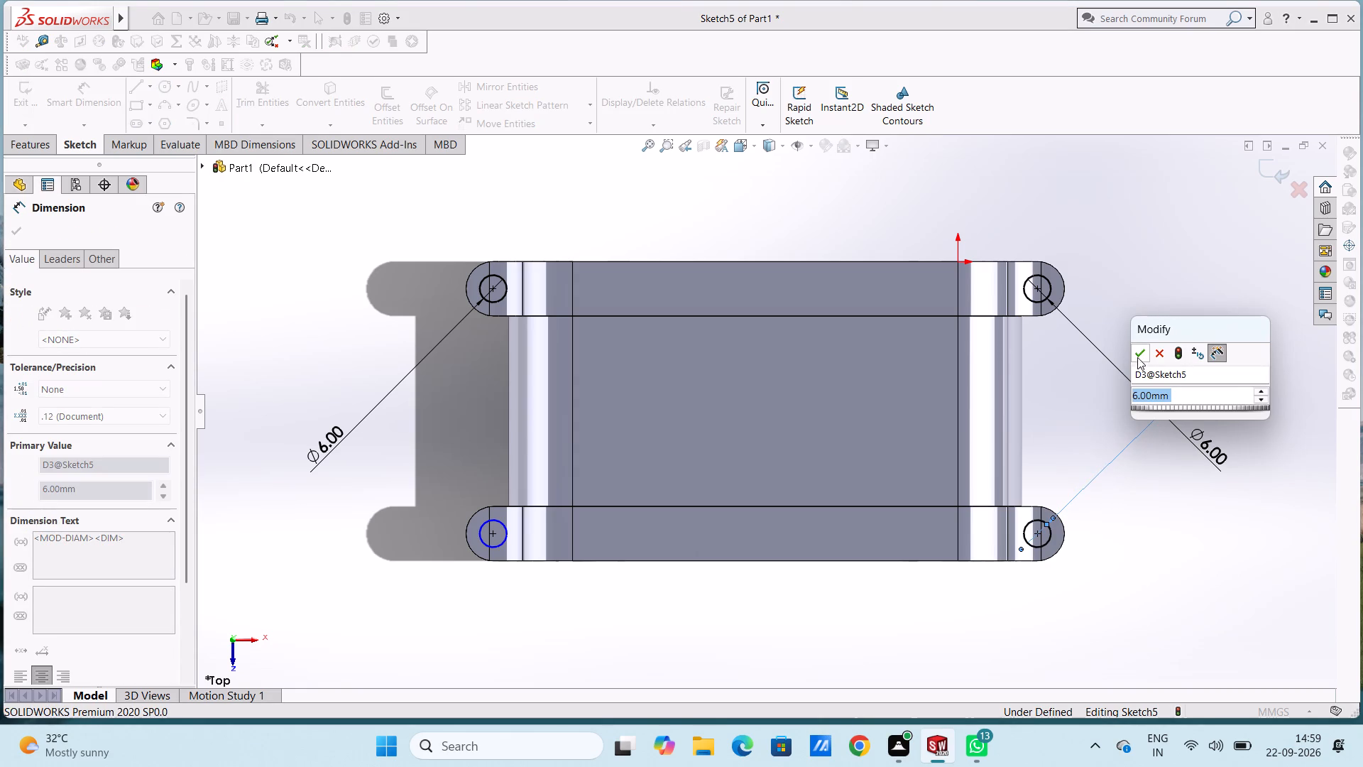
{"action": "left_click", "coordinate": [1137, 355]}
{"action": "left_click", "coordinate": [1102, 401]}
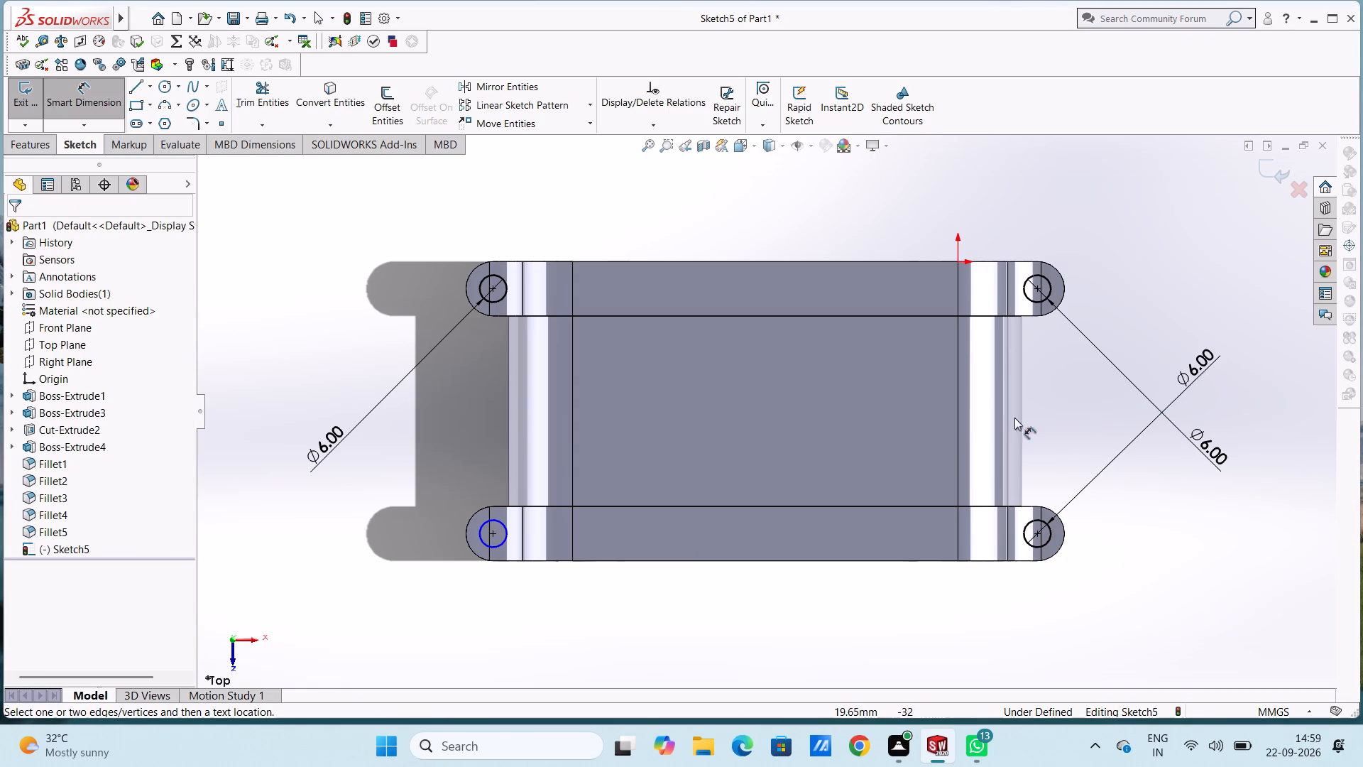
{"action": "left_click", "coordinate": [481, 530]}
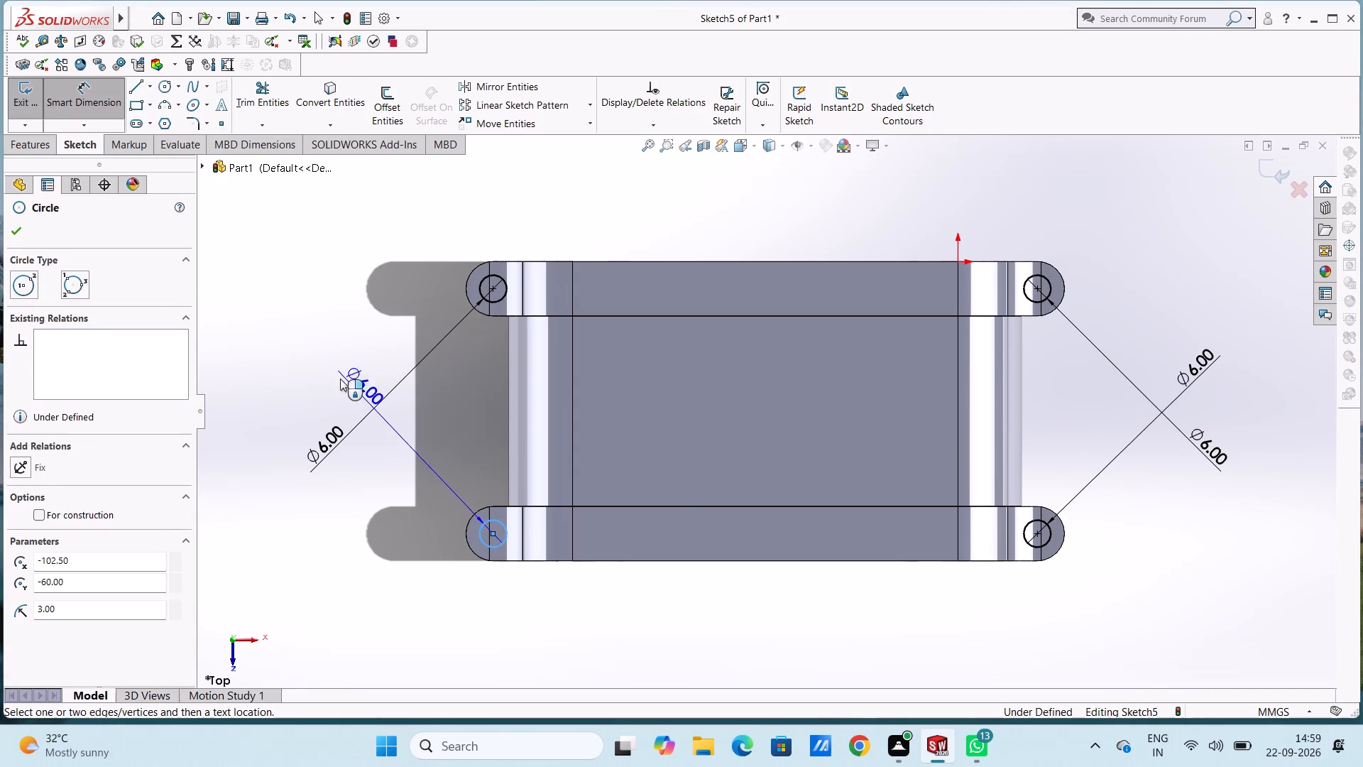
{"action": "left_click", "coordinate": [334, 368]}
{"action": "left_click", "coordinate": [275, 347]}
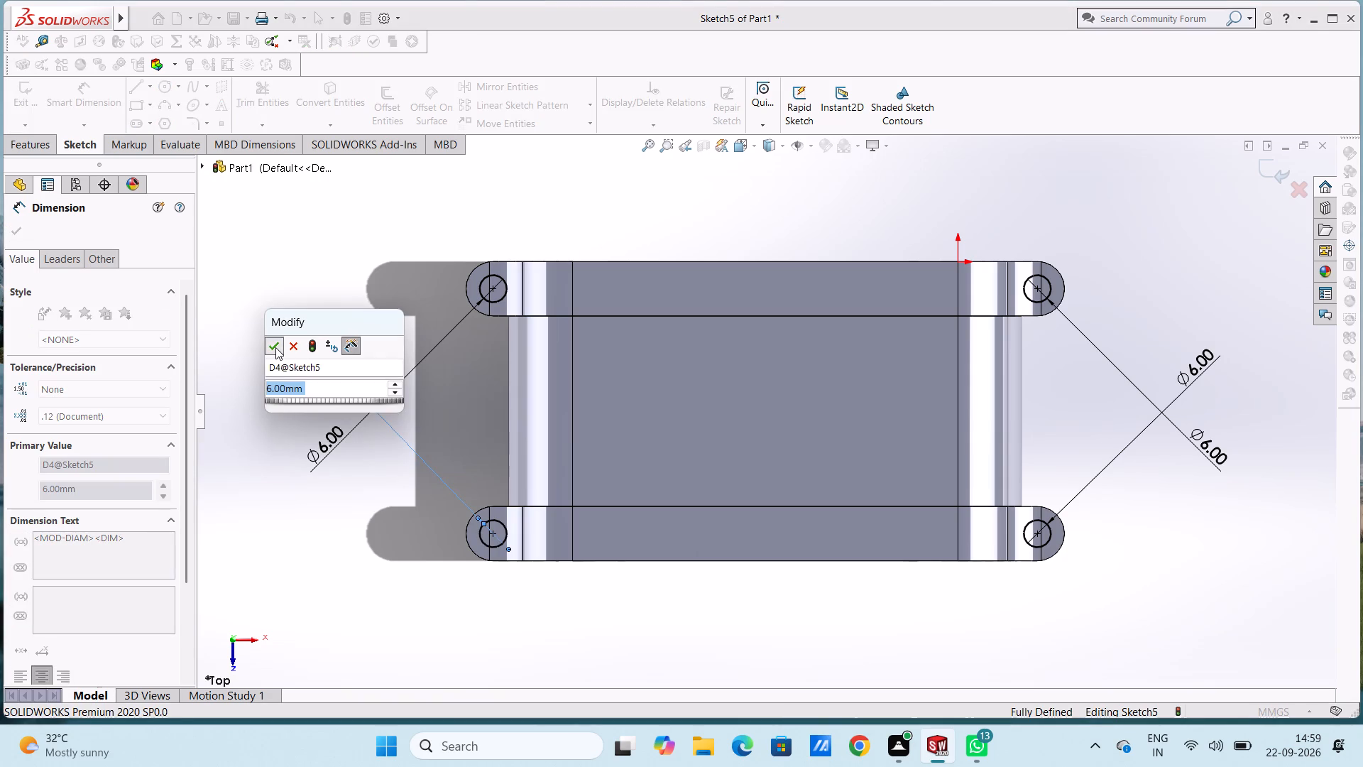
{"action": "key", "text": "Escape"}
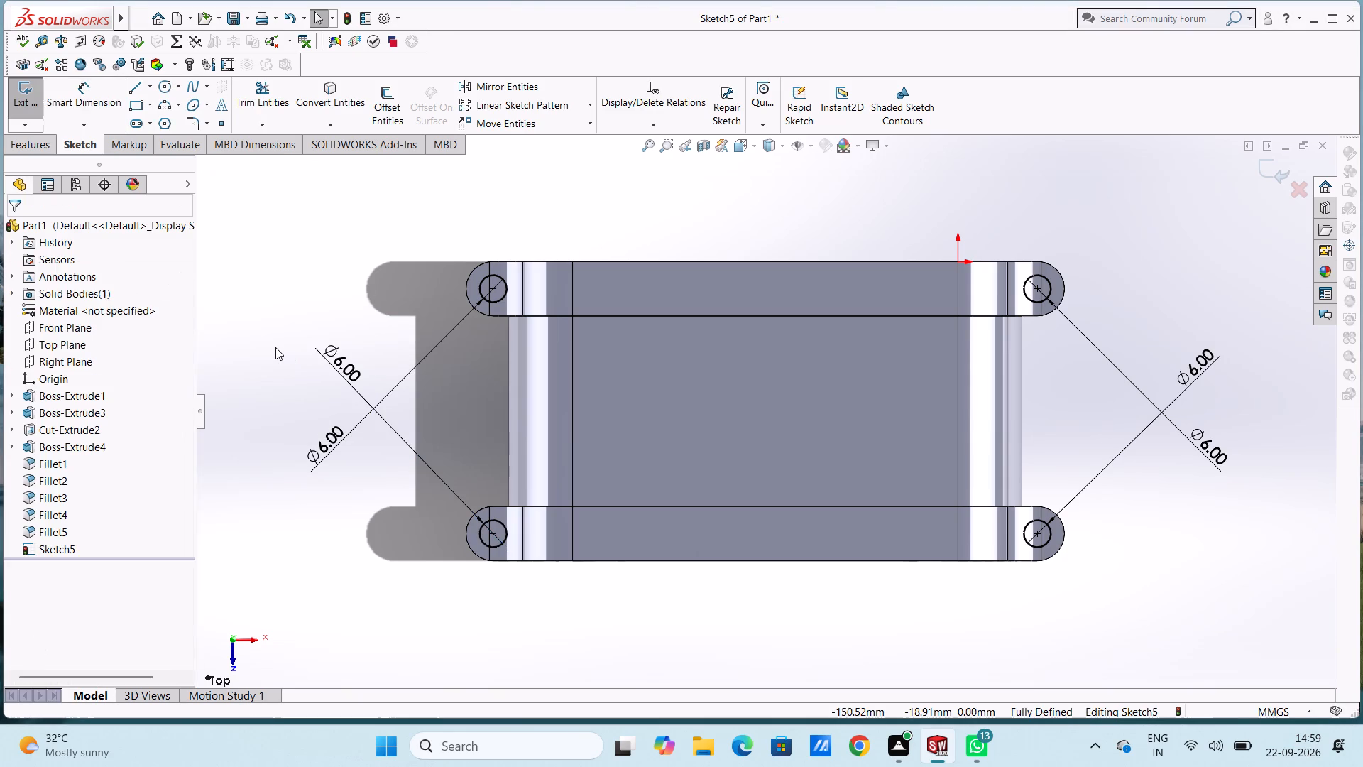
Cut-extrude the four tab circles to a blind depth of 30 mm, making bolt holes through the upper and lower tabs.
{"action": "middle_click_drag", "start_coordinate": [334, 464], "coordinate": [350, 384]}
{"action": "scroll", "coordinate": [341, 457], "scroll_direction": "up", "scroll_amount": 1}
{"action": "left_click", "coordinate": [38, 145]}
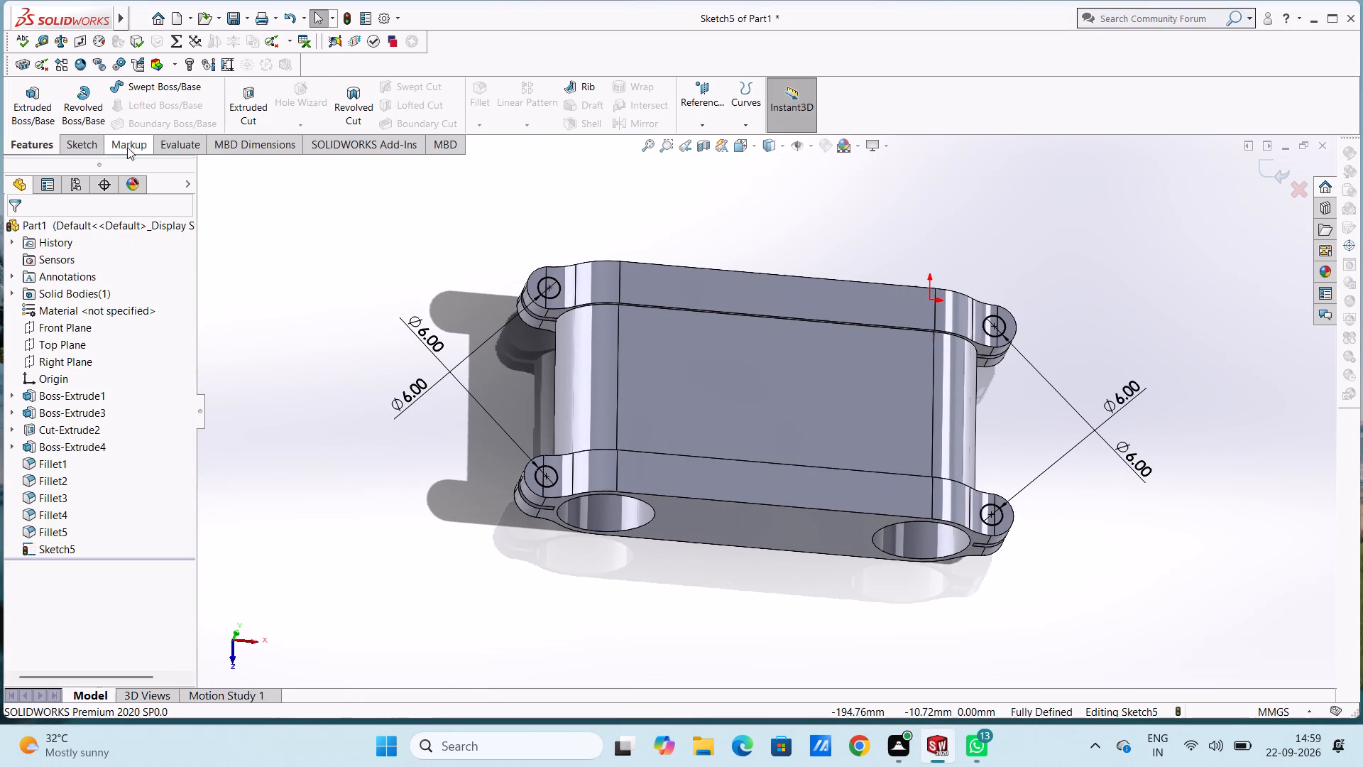
{"action": "left_click", "coordinate": [248, 105]}
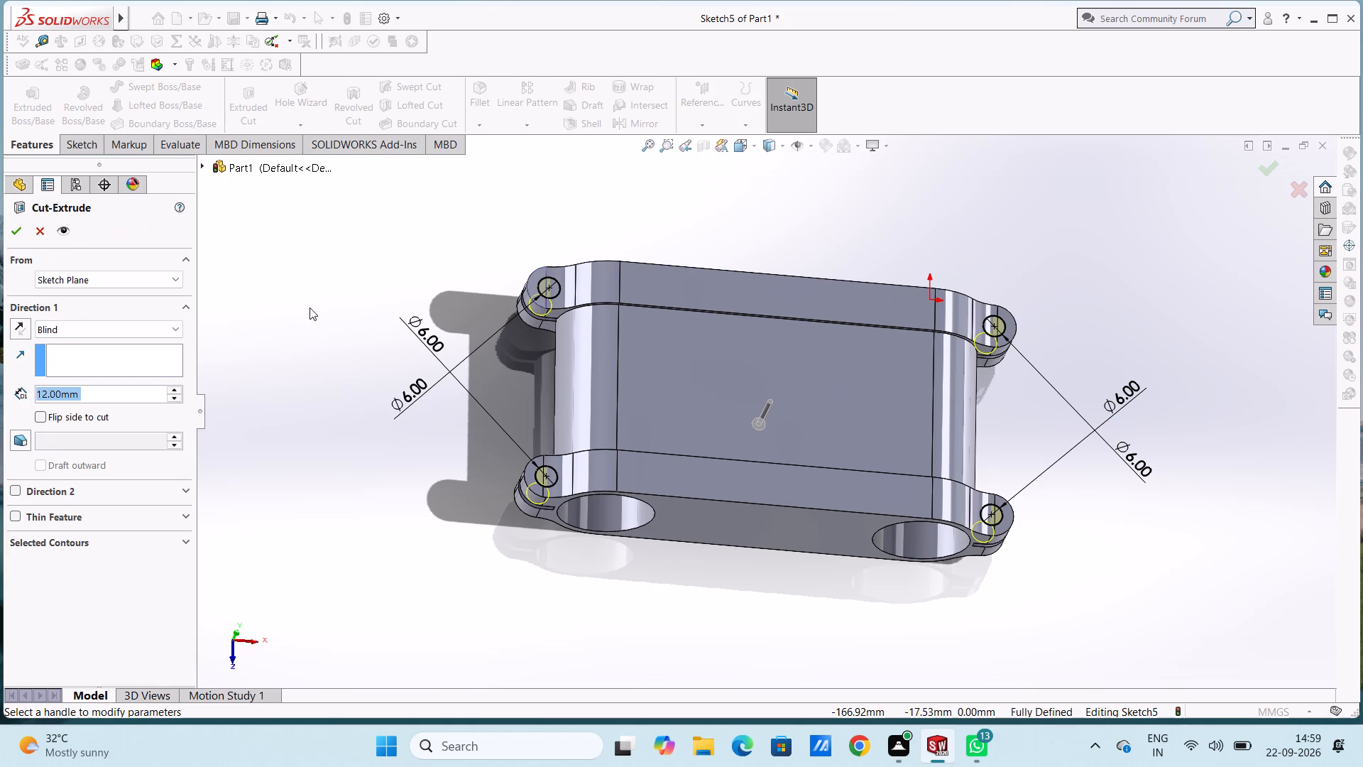
{"action": "type", "text": "30"}
{"action": "key", "text": "Return"}
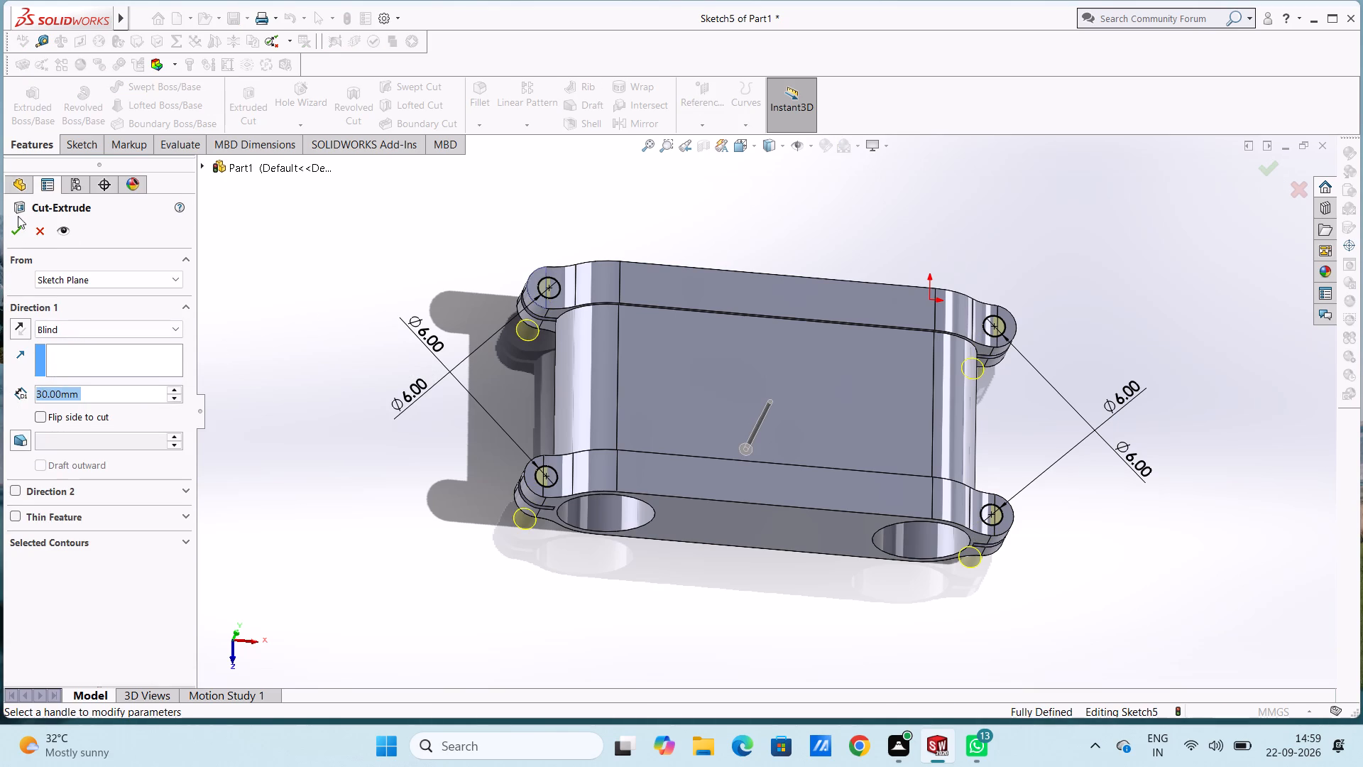
{"action": "left_click", "coordinate": [18, 233]}
{"action": "left_click", "coordinate": [387, 269]}
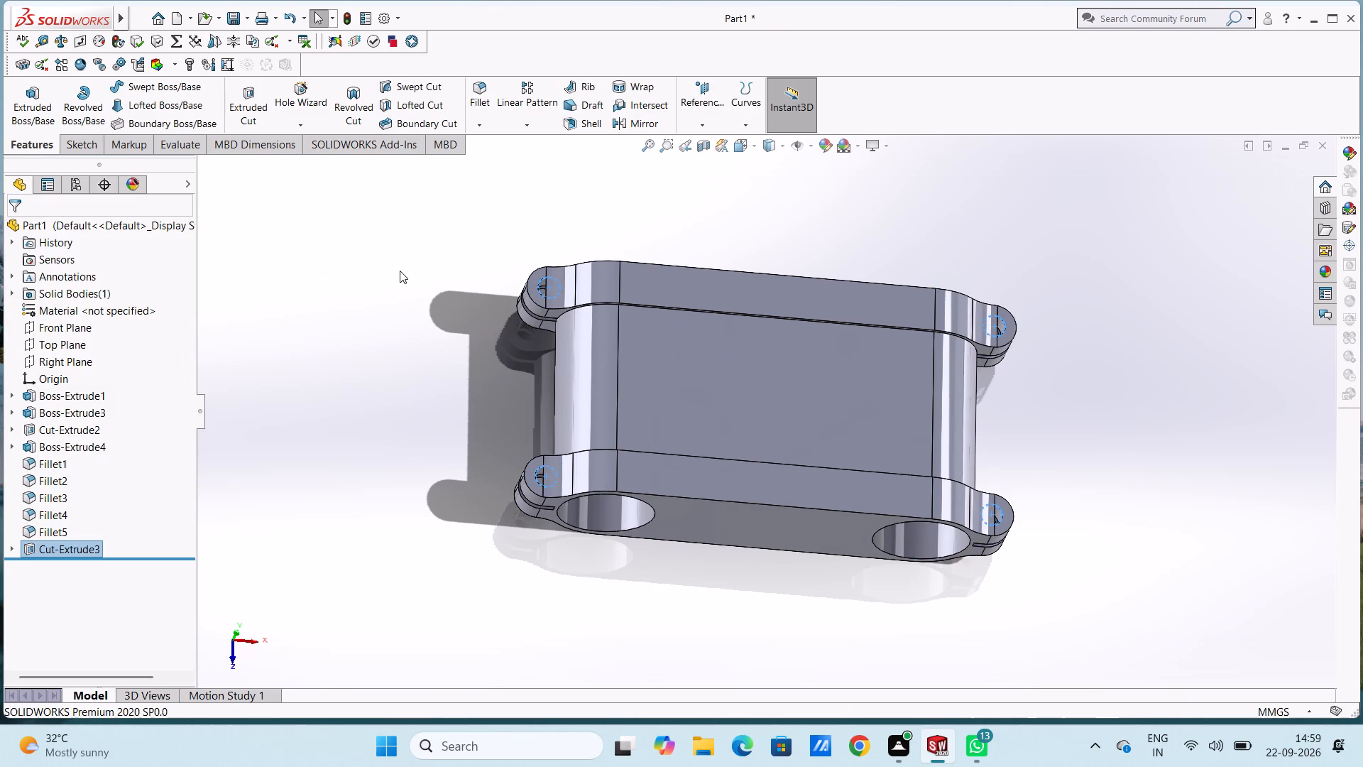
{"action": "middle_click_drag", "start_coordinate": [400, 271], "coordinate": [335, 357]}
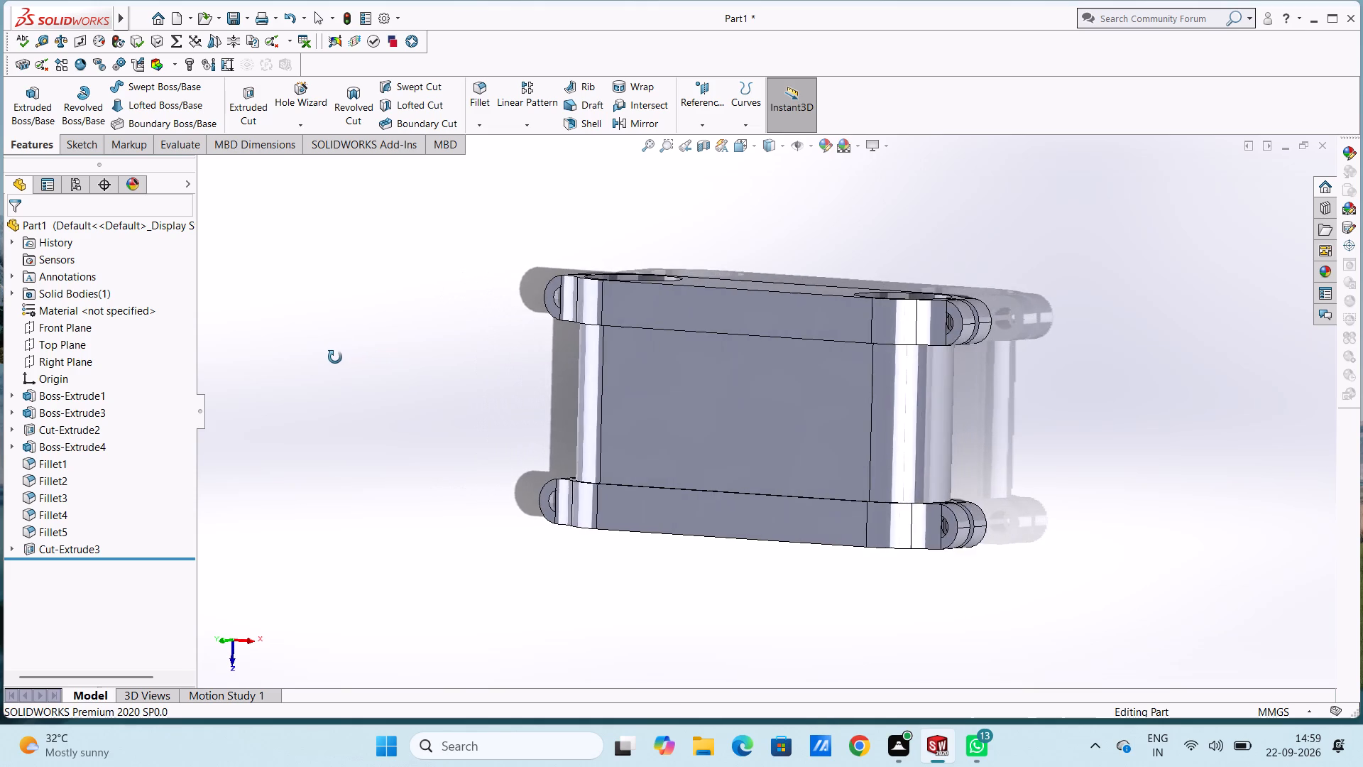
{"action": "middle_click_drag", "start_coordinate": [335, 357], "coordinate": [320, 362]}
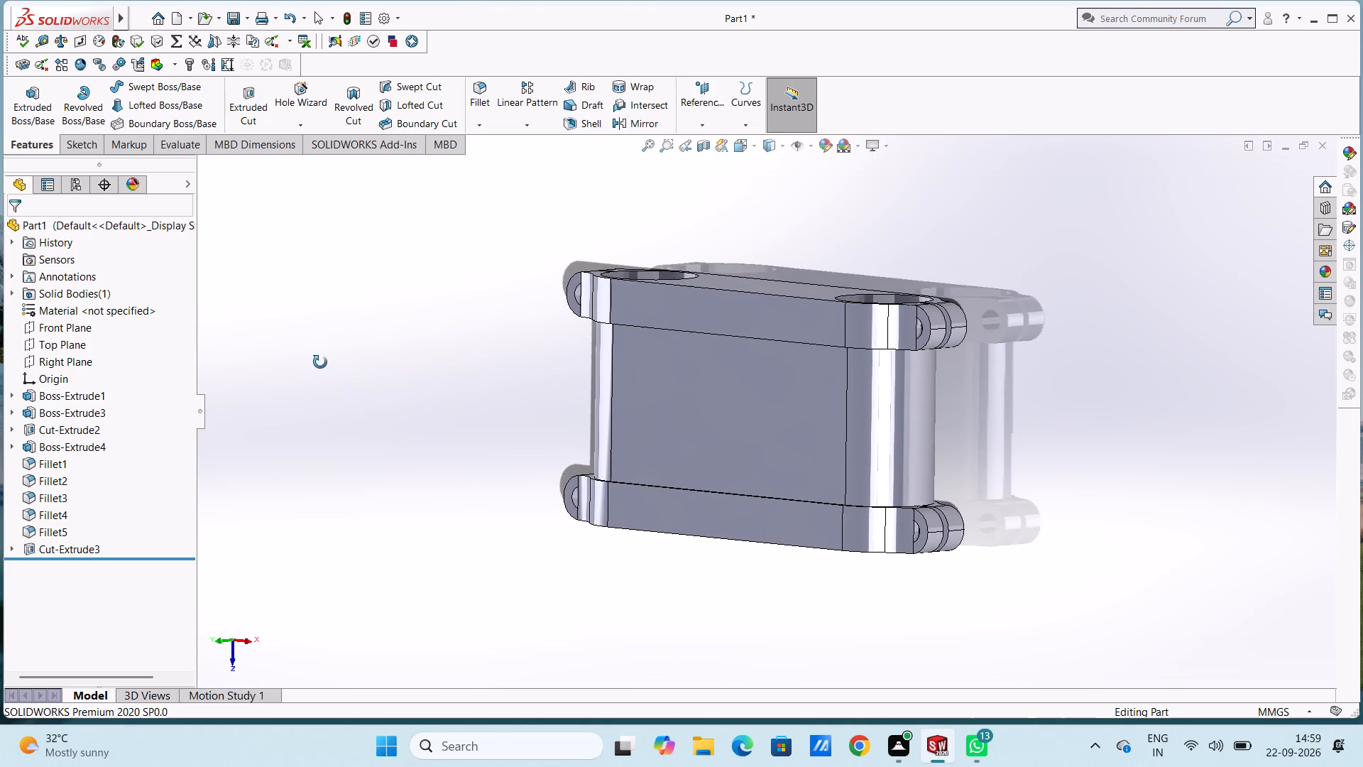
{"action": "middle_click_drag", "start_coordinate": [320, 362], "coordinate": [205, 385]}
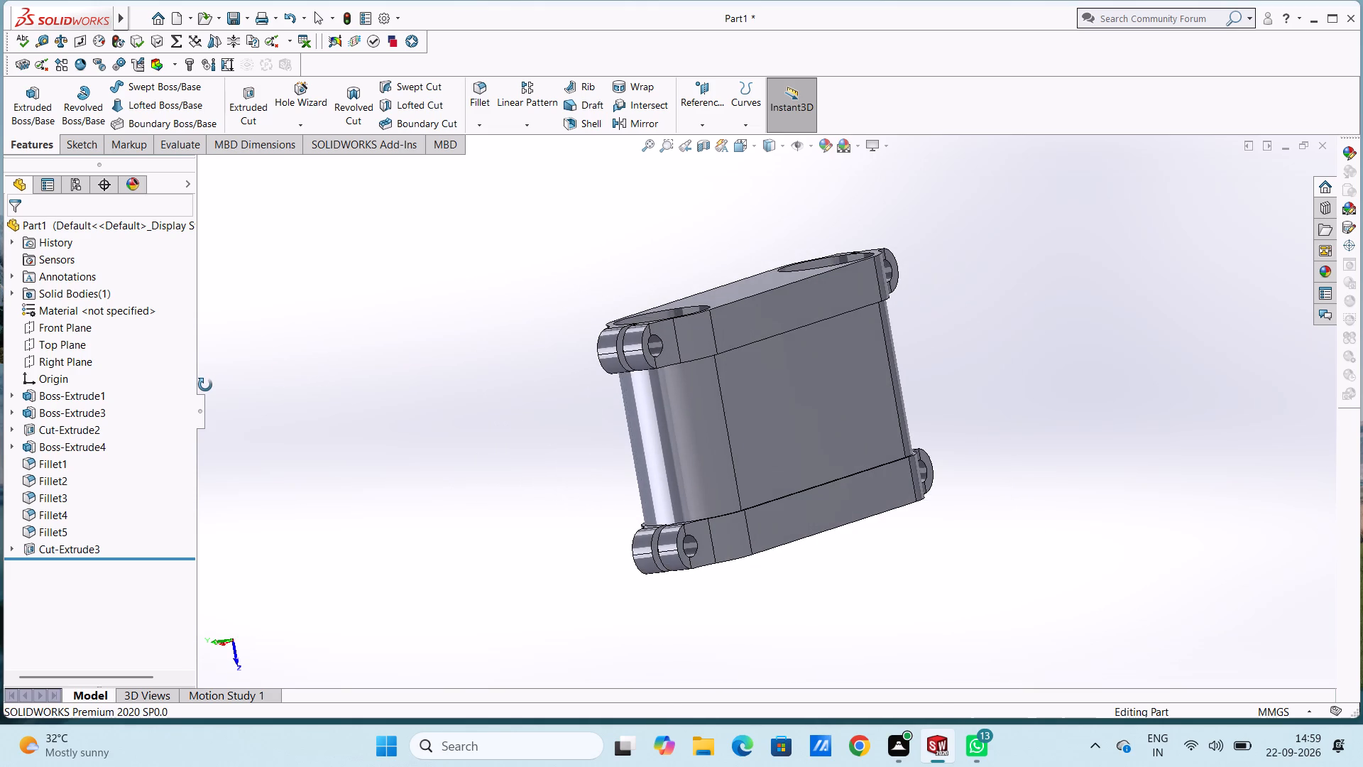
Sketch on the flat face left inside the front collar's negative X bolt hole, drawing 3 mm radius circles centred on both front tab holes.
{"action": "middle_click_drag", "start_coordinate": [205, 385], "coordinate": [268, 390]}
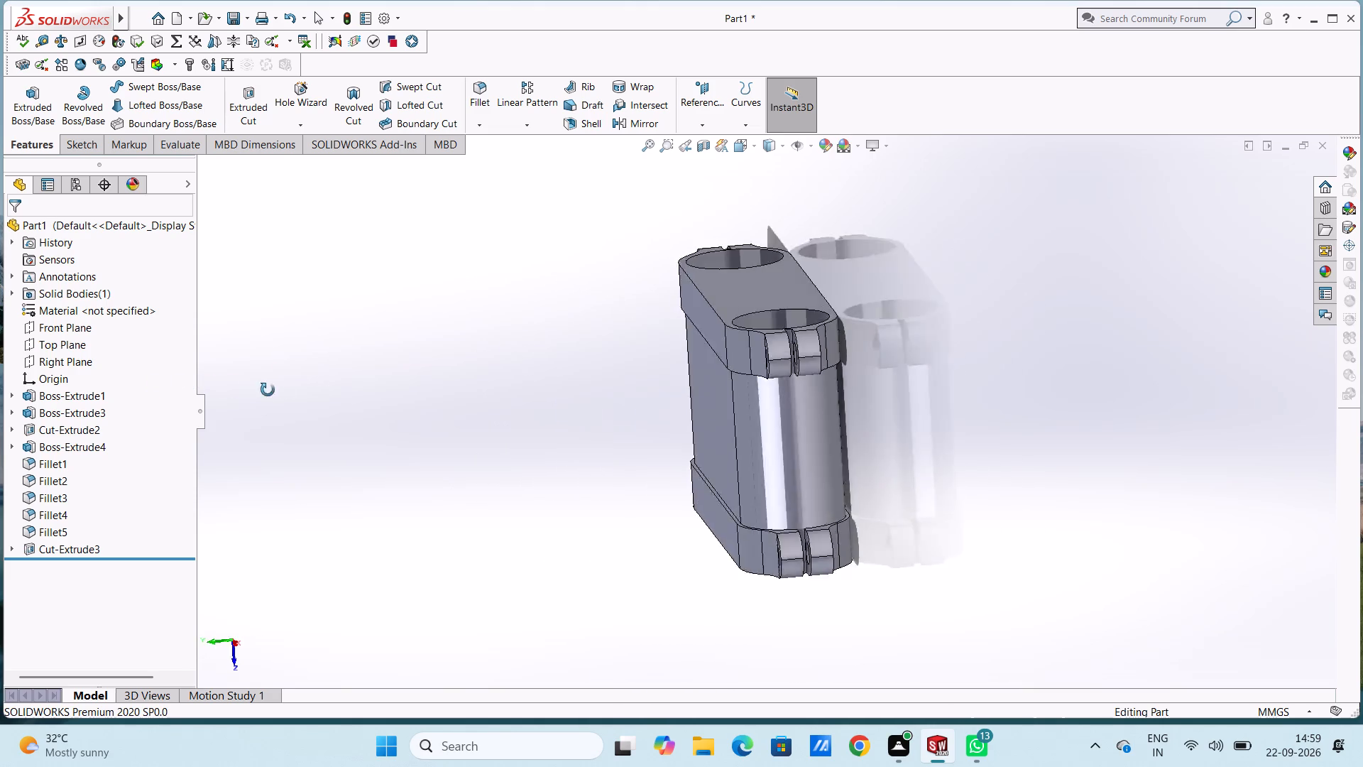
{"action": "middle_click_drag", "start_coordinate": [268, 390], "coordinate": [357, 396]}
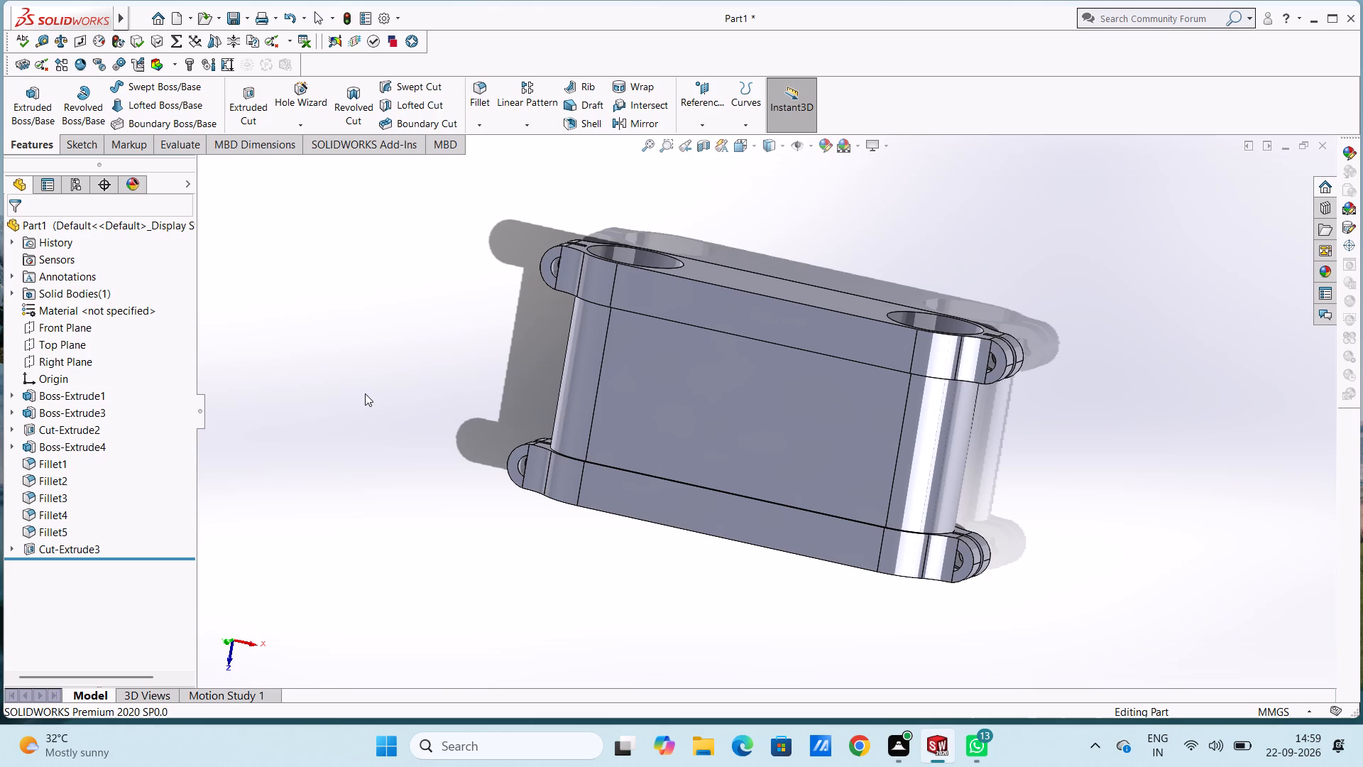
{"action": "key", "text": "ctrl+5"}
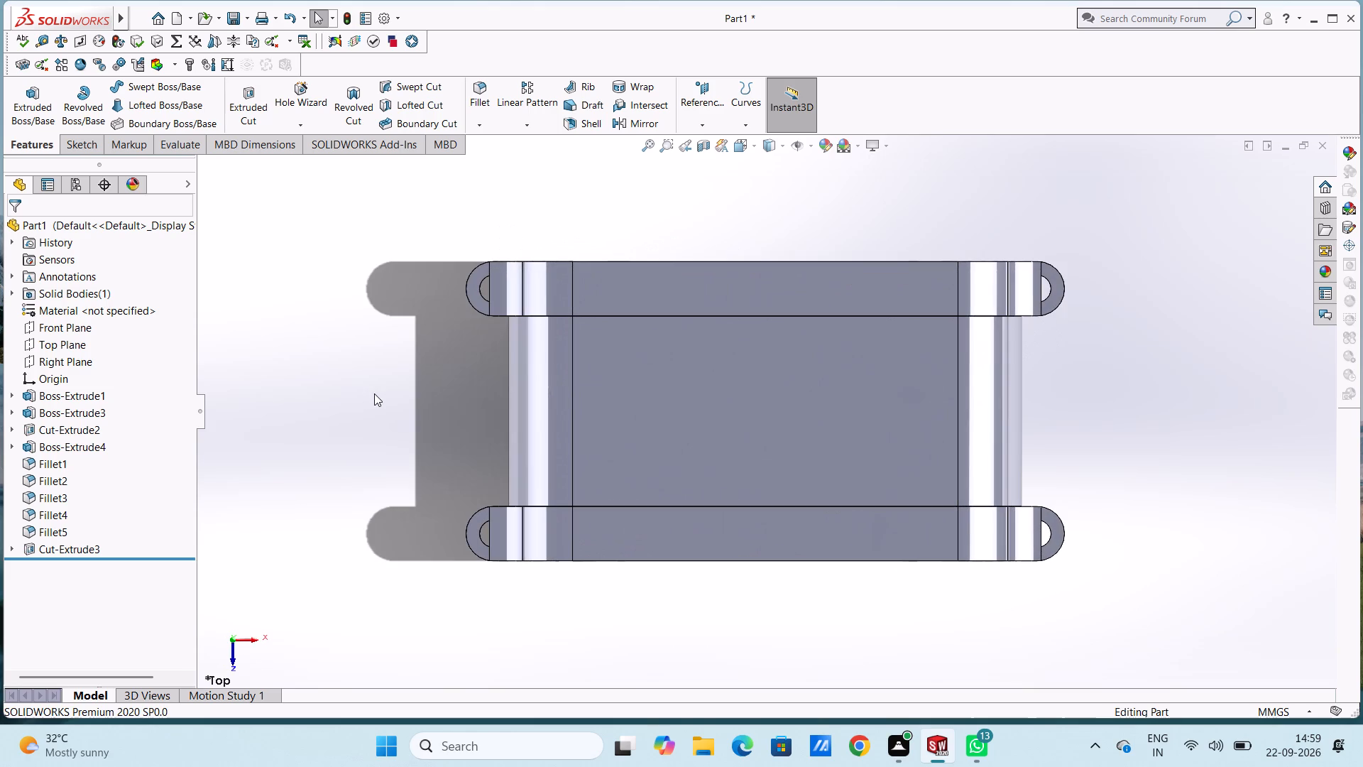
{"action": "left_click", "coordinate": [498, 288]}
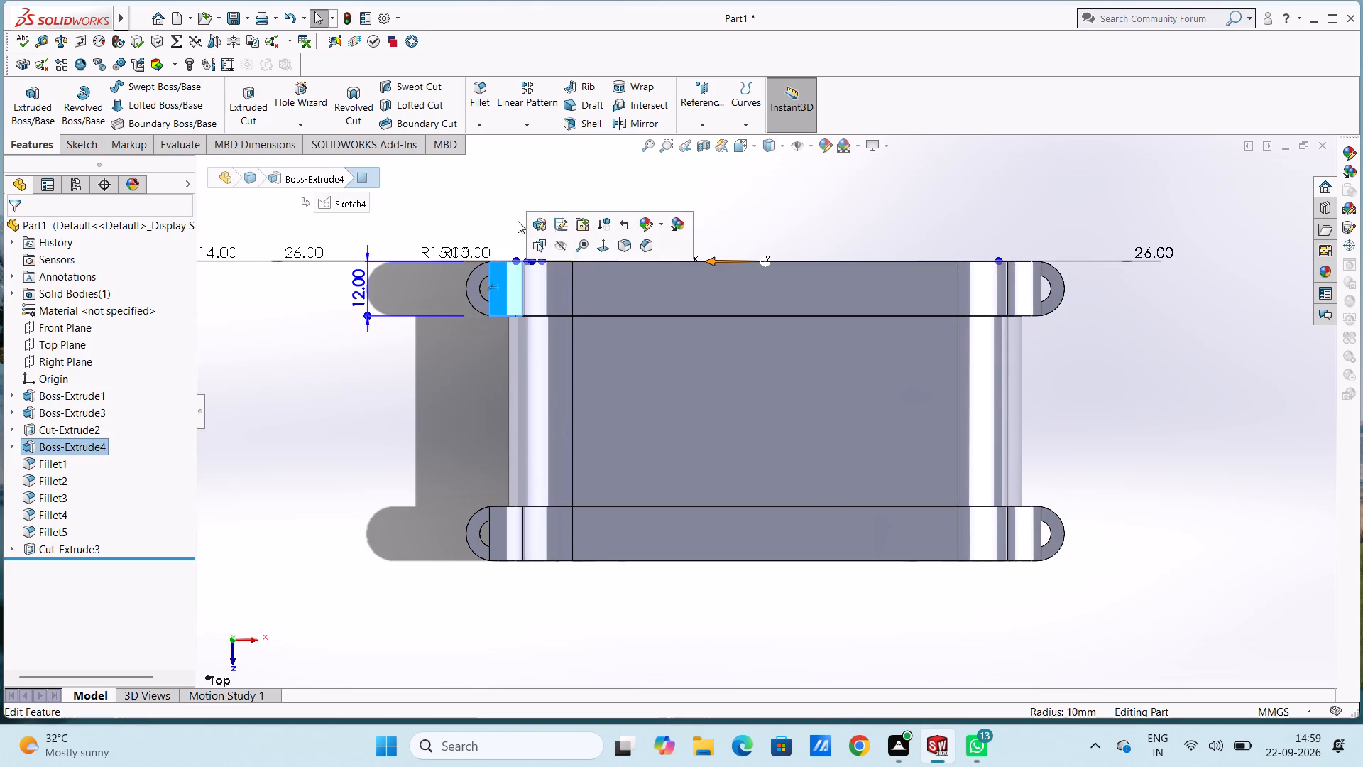
{"action": "left_click", "coordinate": [500, 213]}
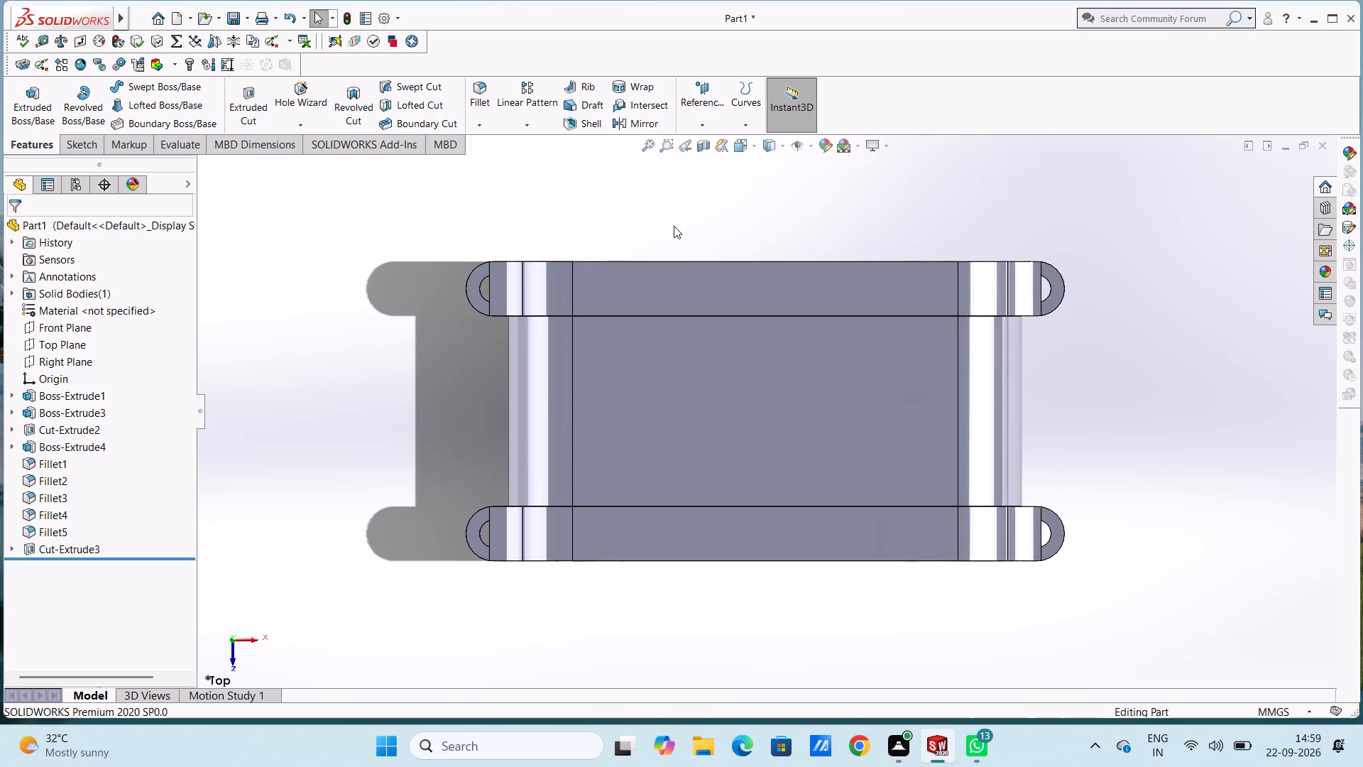
{"action": "key", "text": "ctrl+6"}
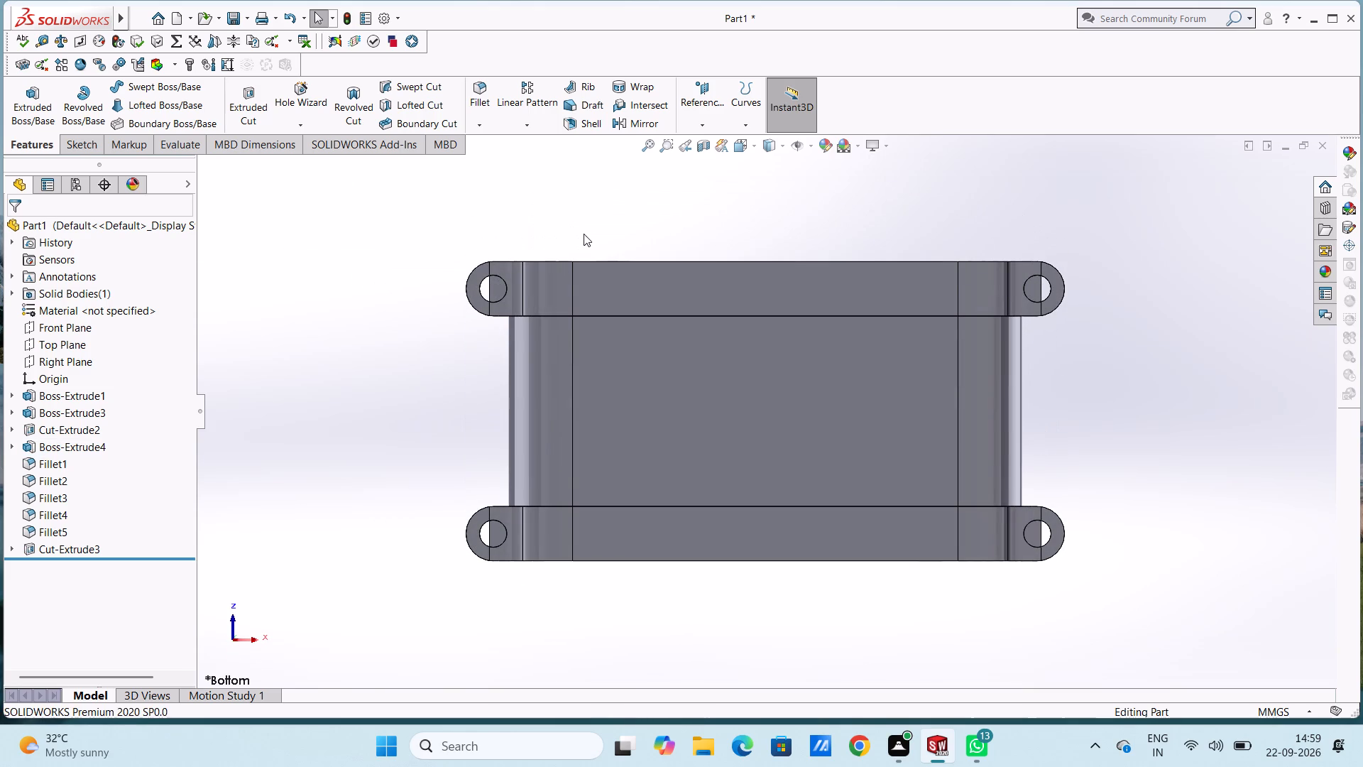
{"action": "left_click", "coordinate": [498, 293]}
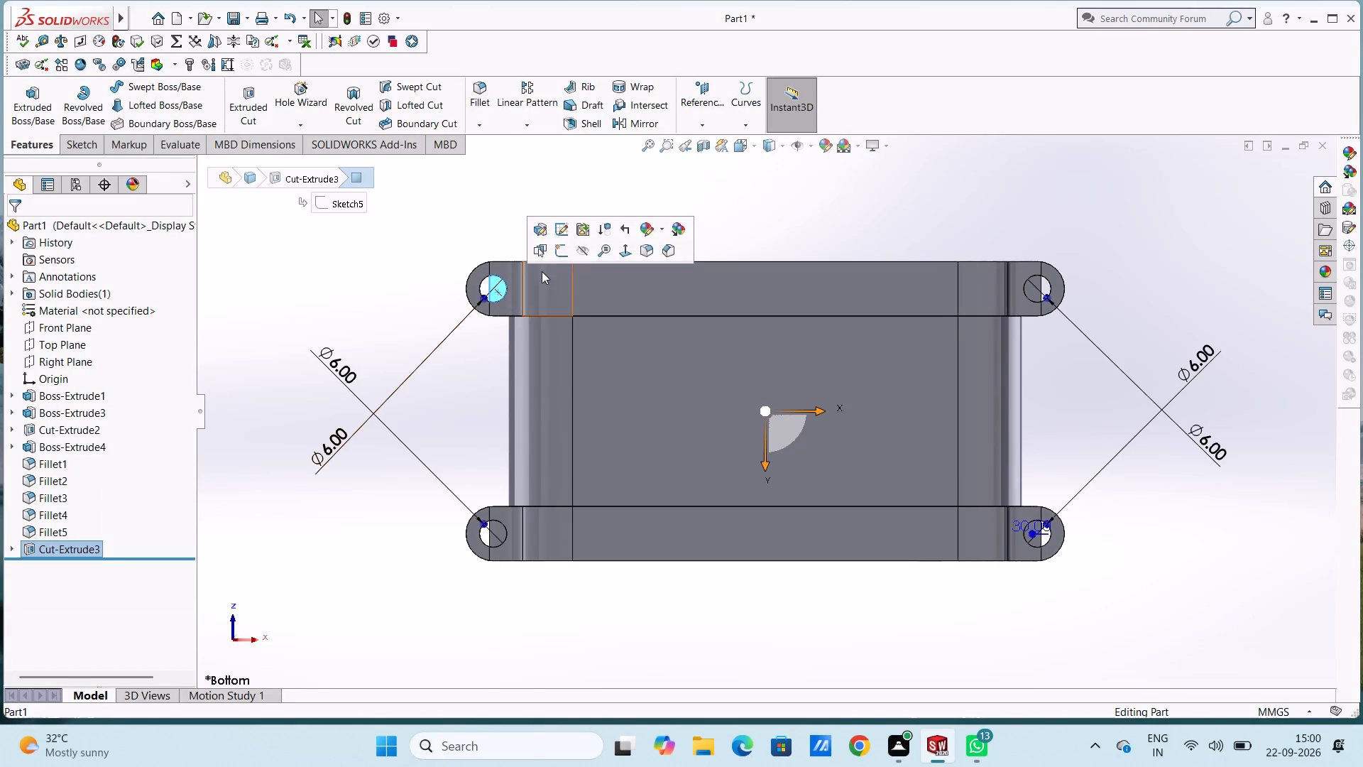
{"action": "left_click", "coordinate": [559, 245]}
{"action": "left_click", "coordinate": [470, 214]}
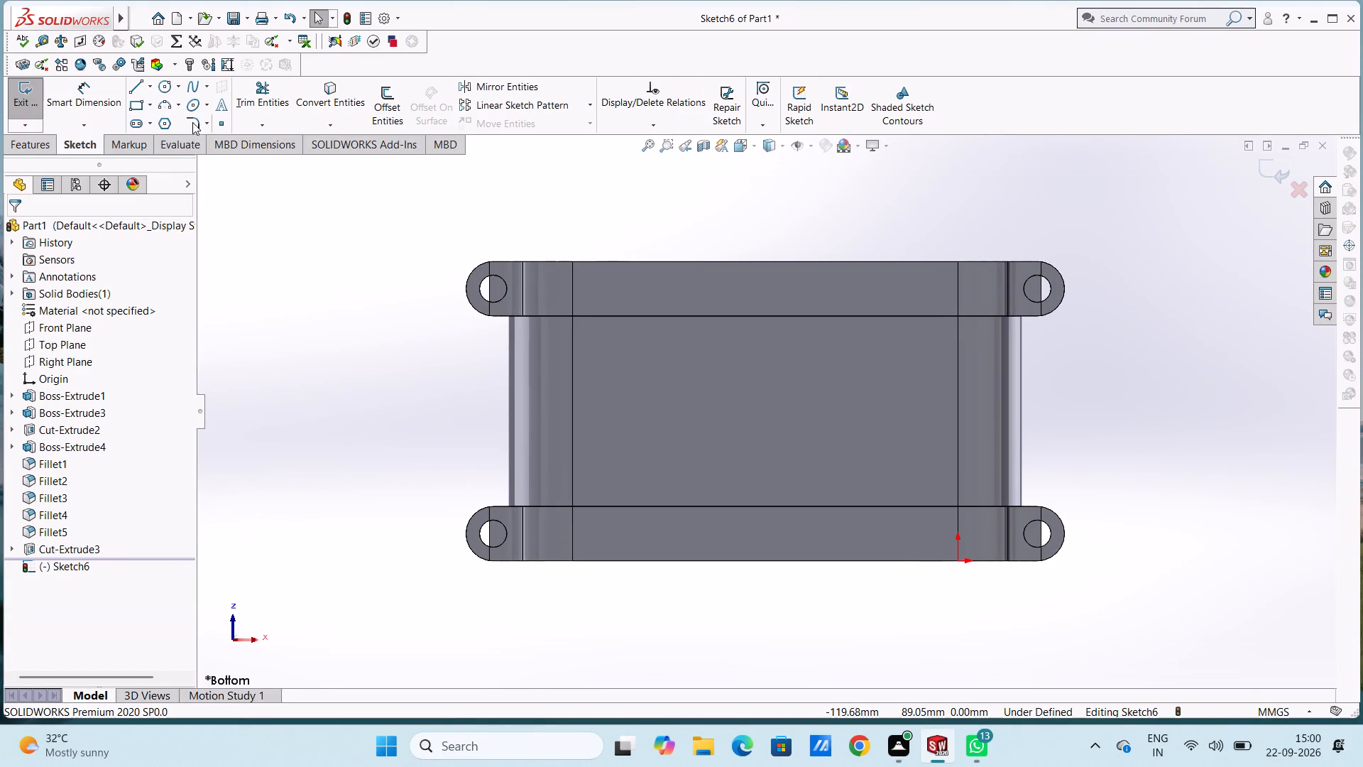
{"action": "left_click", "coordinate": [165, 89]}
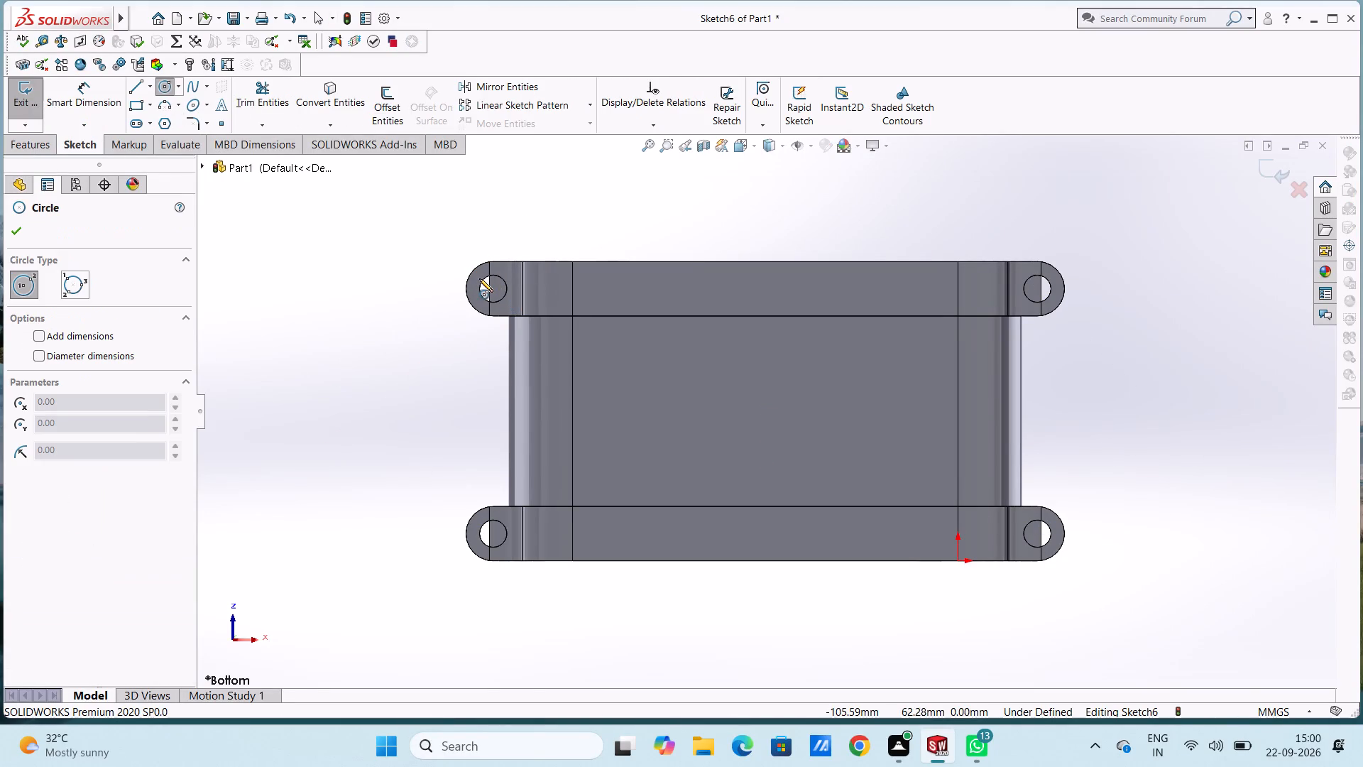
{"action": "left_click", "coordinate": [492, 287]}
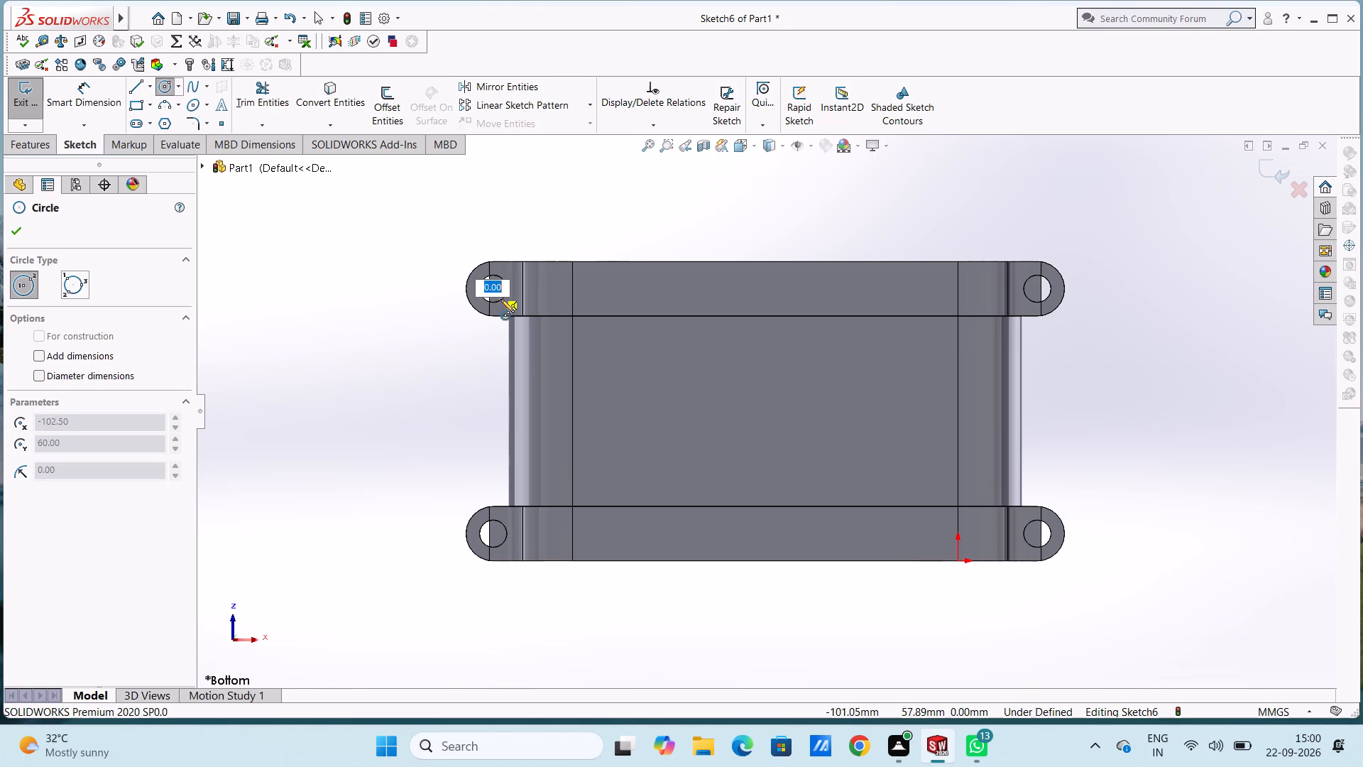
{"action": "left_click", "coordinate": [501, 301]}
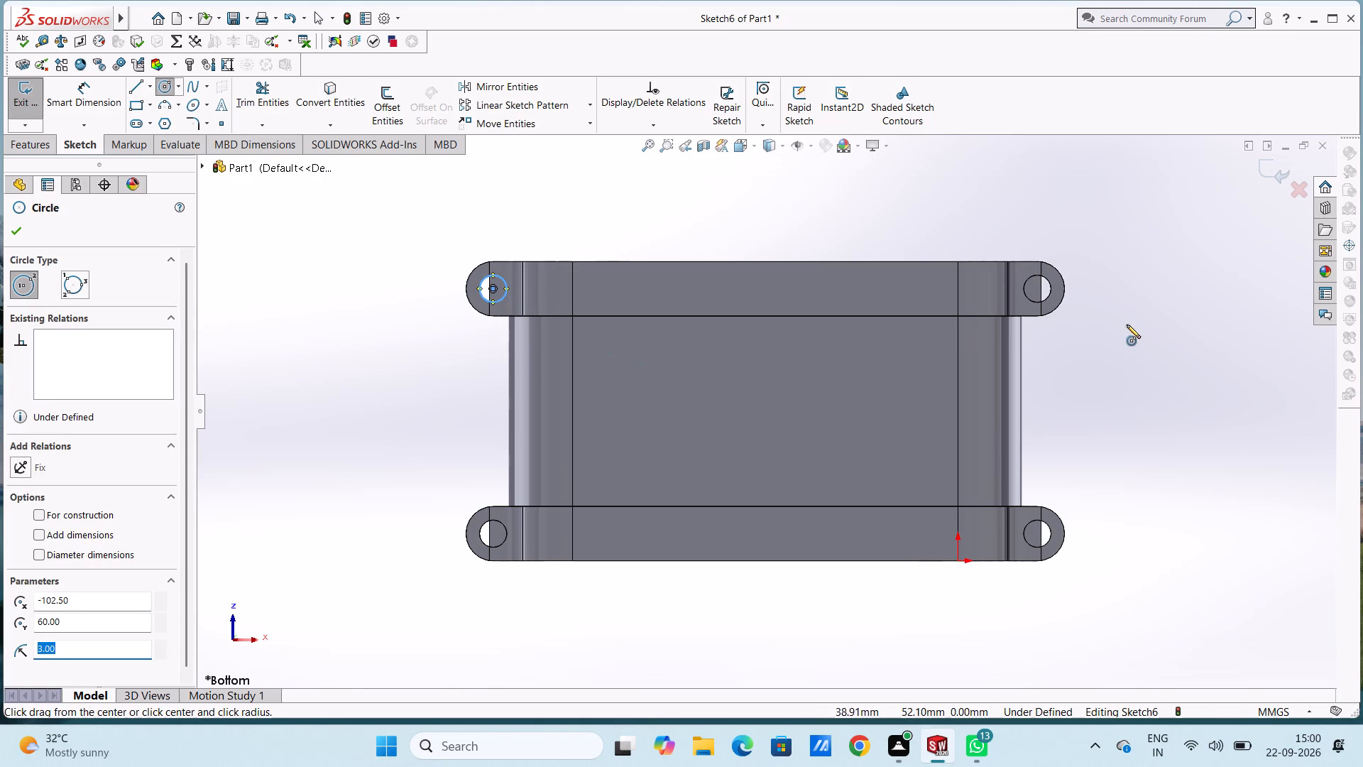
{"action": "left_click", "coordinate": [1034, 290]}
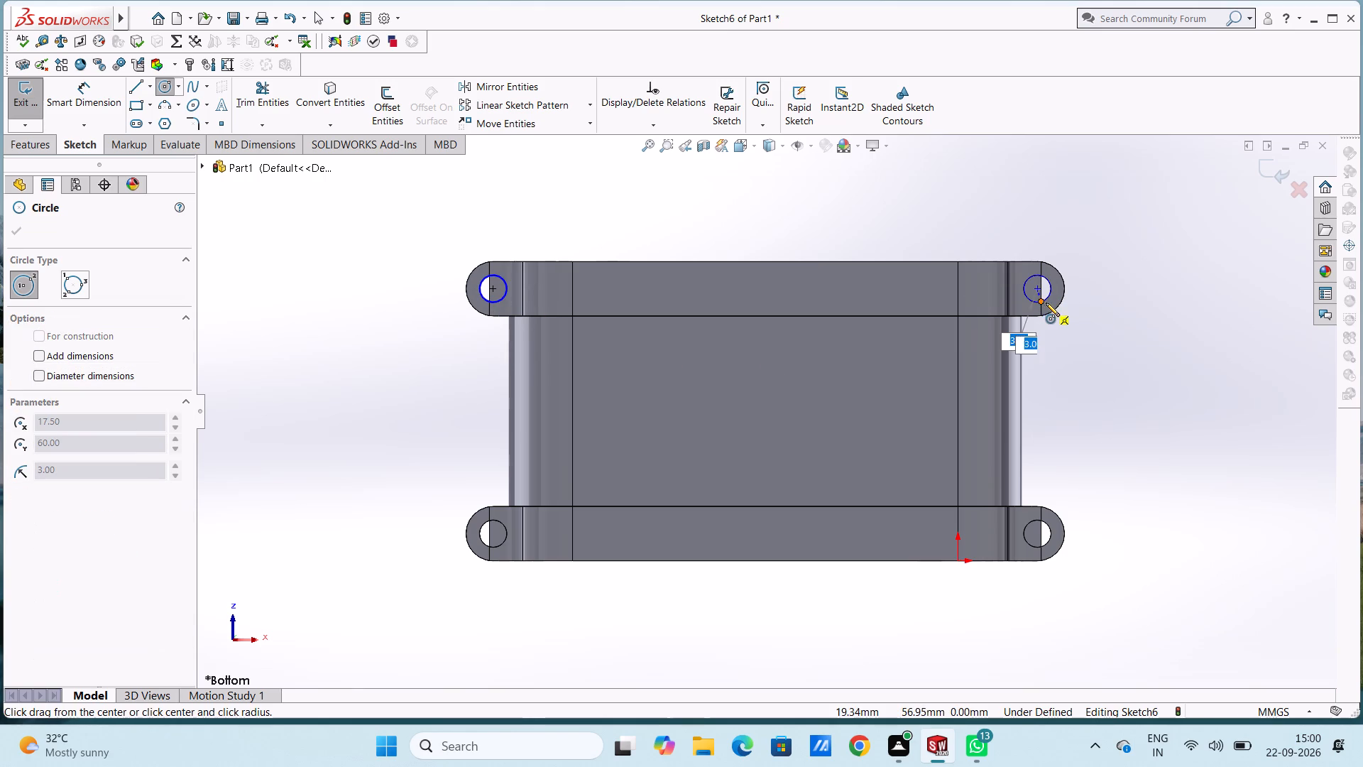
{"action": "left_click", "coordinate": [1048, 299]}
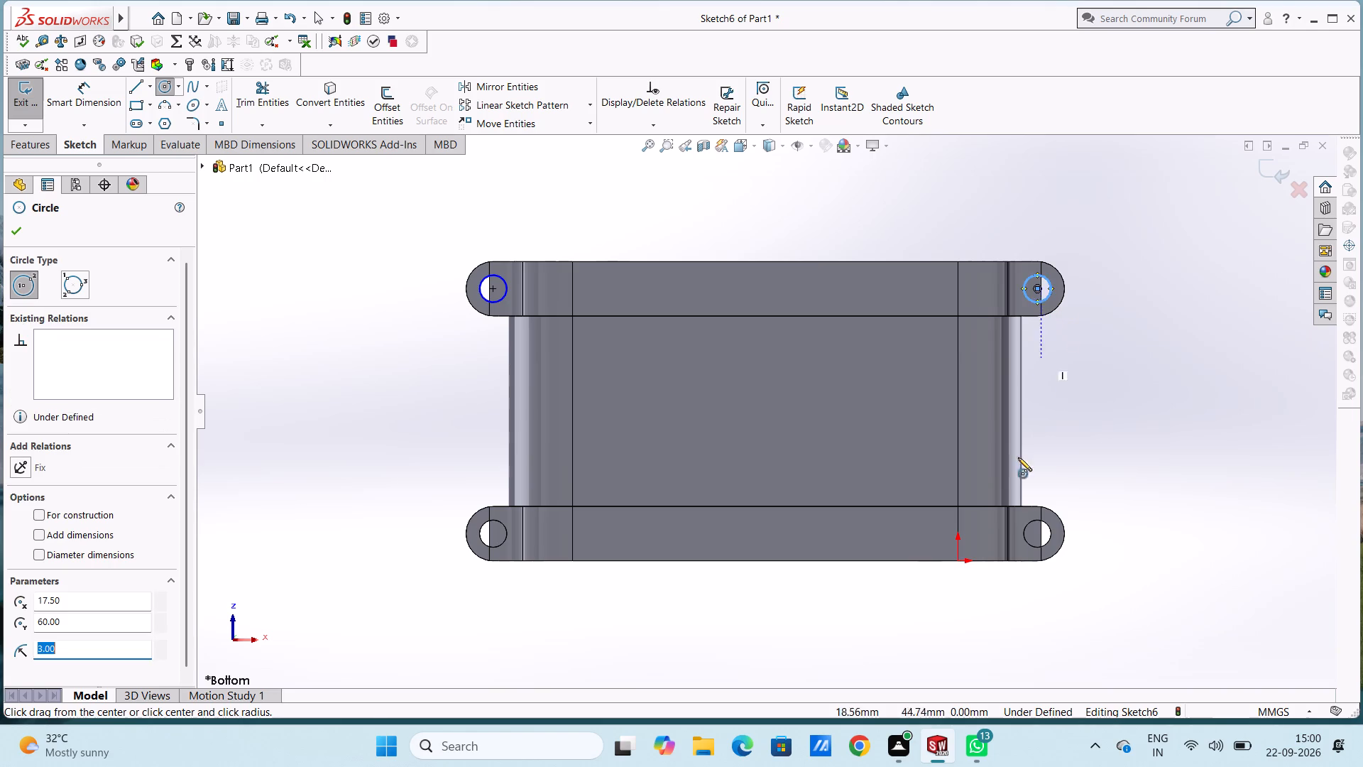
Draw a 3 mm radius circle centred on each back collar tab hole, at positive X and negative X.
{"action": "left_click", "coordinate": [1037, 534]}
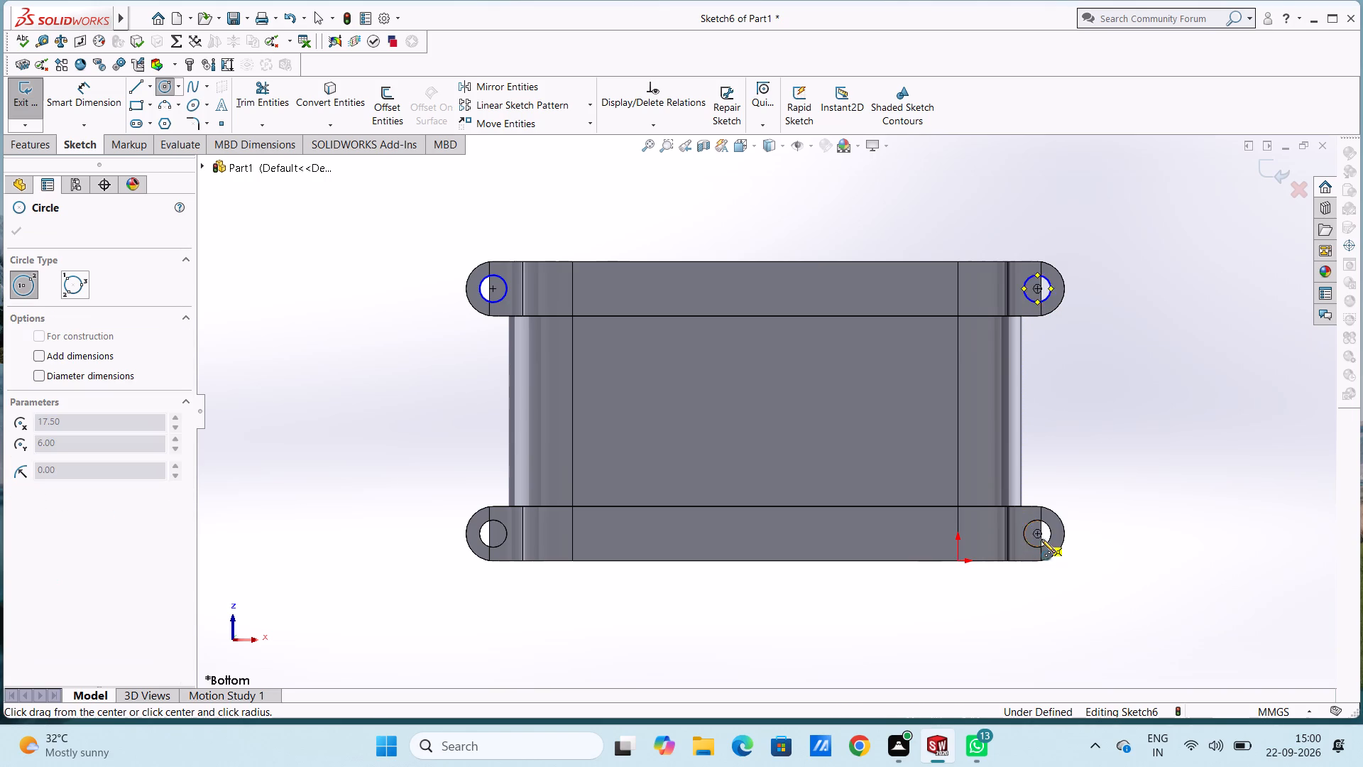
{"action": "left_click", "coordinate": [1044, 545]}
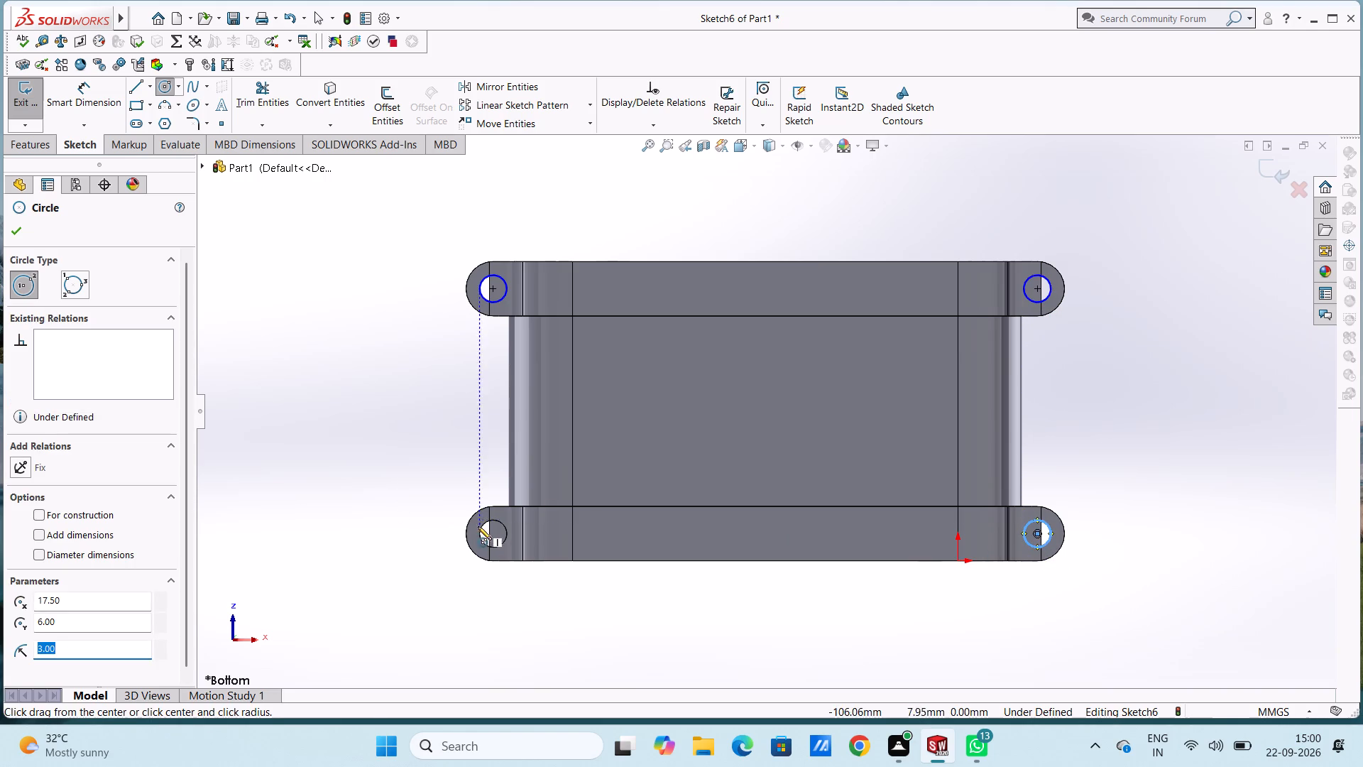
{"action": "left_click", "coordinate": [492, 535]}
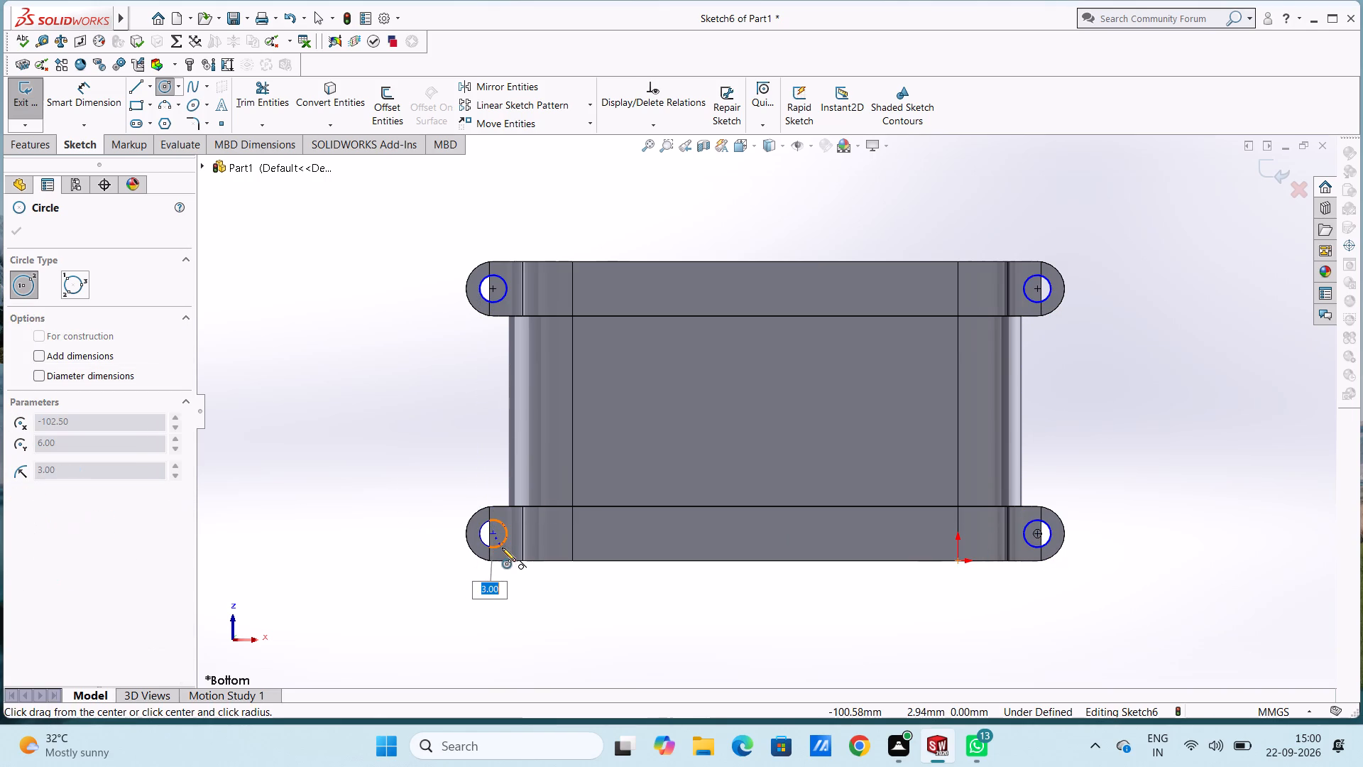
{"action": "left_click", "coordinate": [502, 548]}
{"action": "key", "text": "Escape"}
{"action": "key", "text": "Escape"}
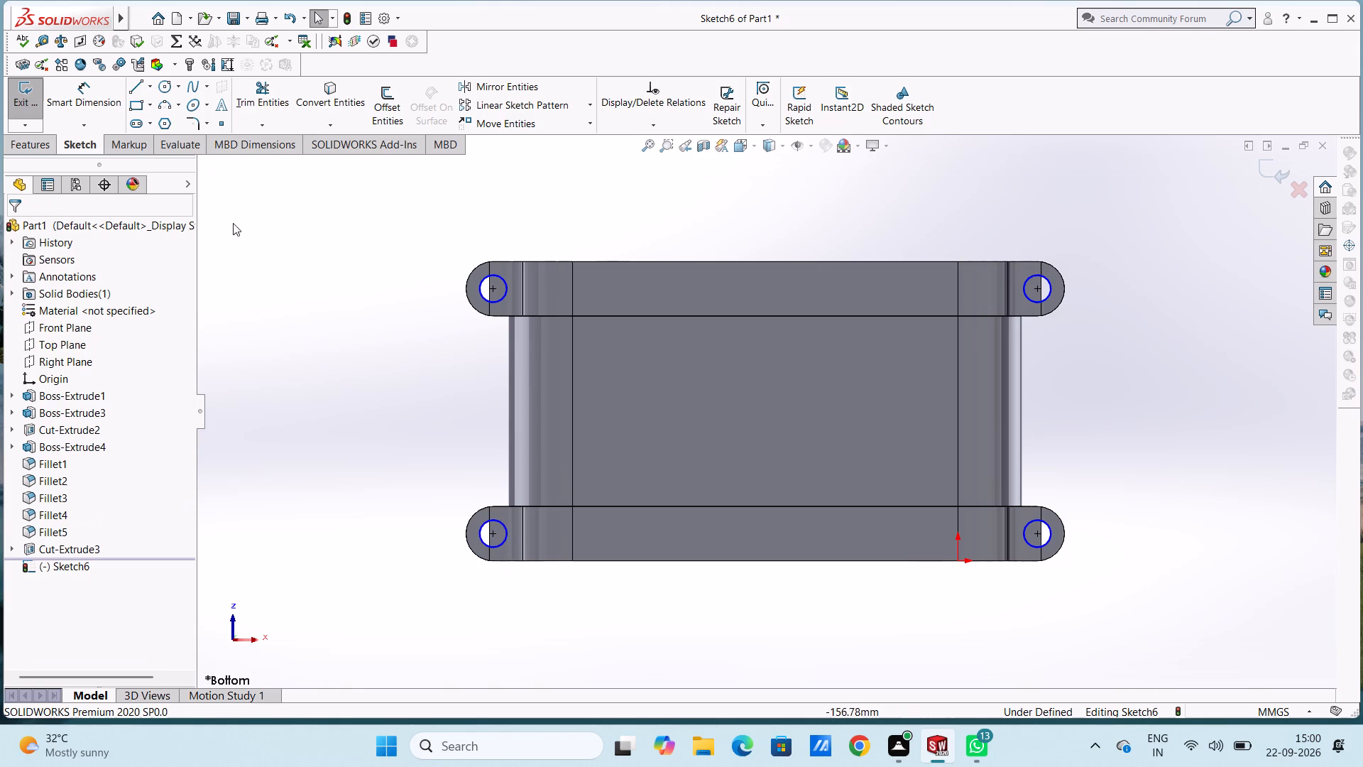
Dimension the two front collar tab circles, at negative X and positive X, with a 6 mm diameter each.
{"action": "left_click", "coordinate": [108, 102]}
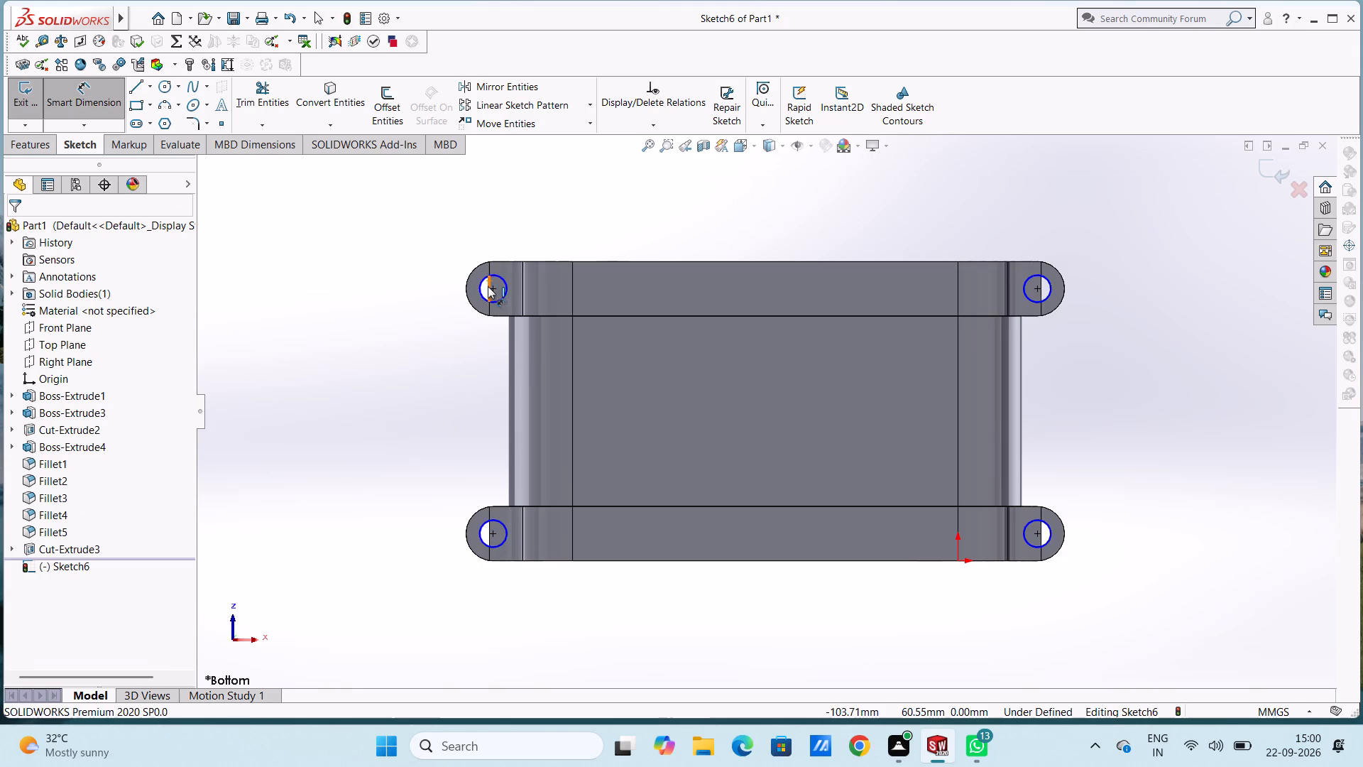
{"action": "left_click", "coordinate": [483, 294]}
{"action": "left_click", "coordinate": [368, 387]}
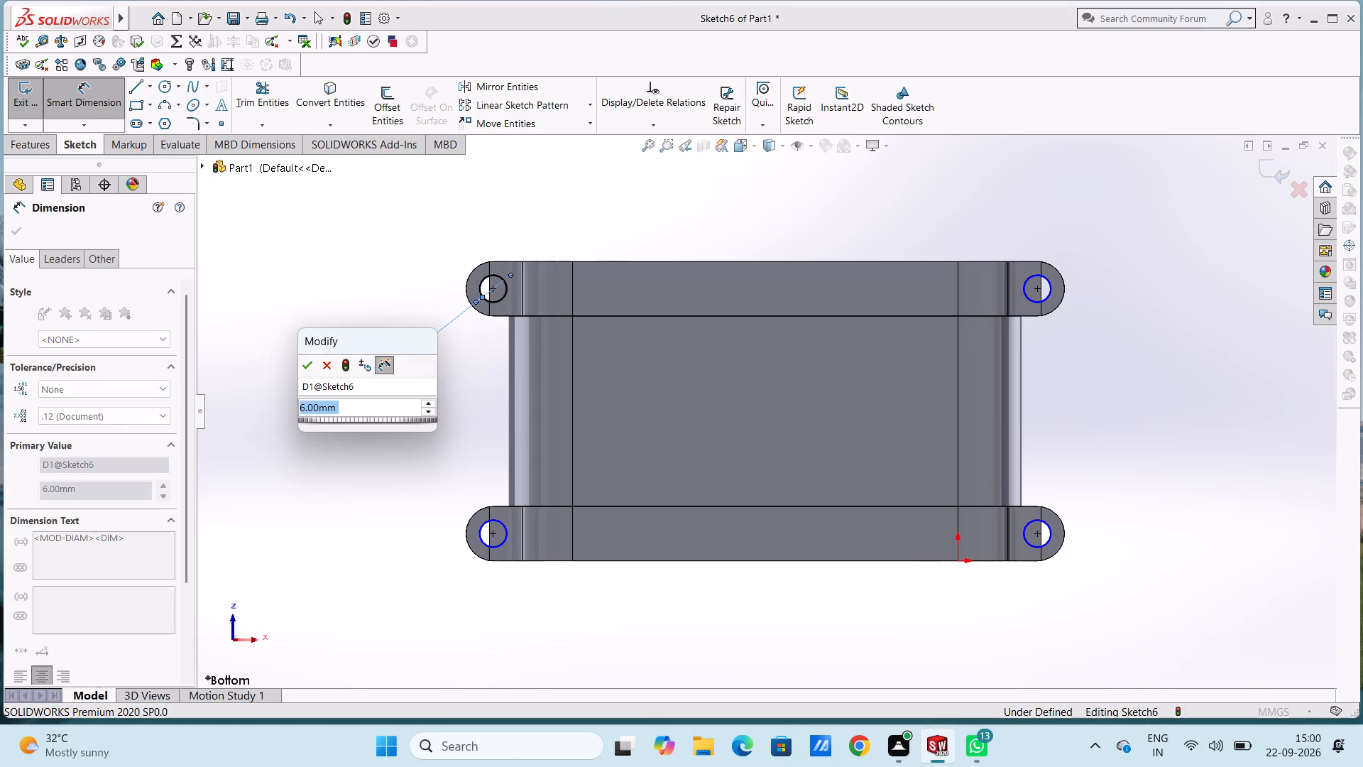
{"action": "left_click", "coordinate": [313, 365]}
{"action": "left_click", "coordinate": [274, 334]}
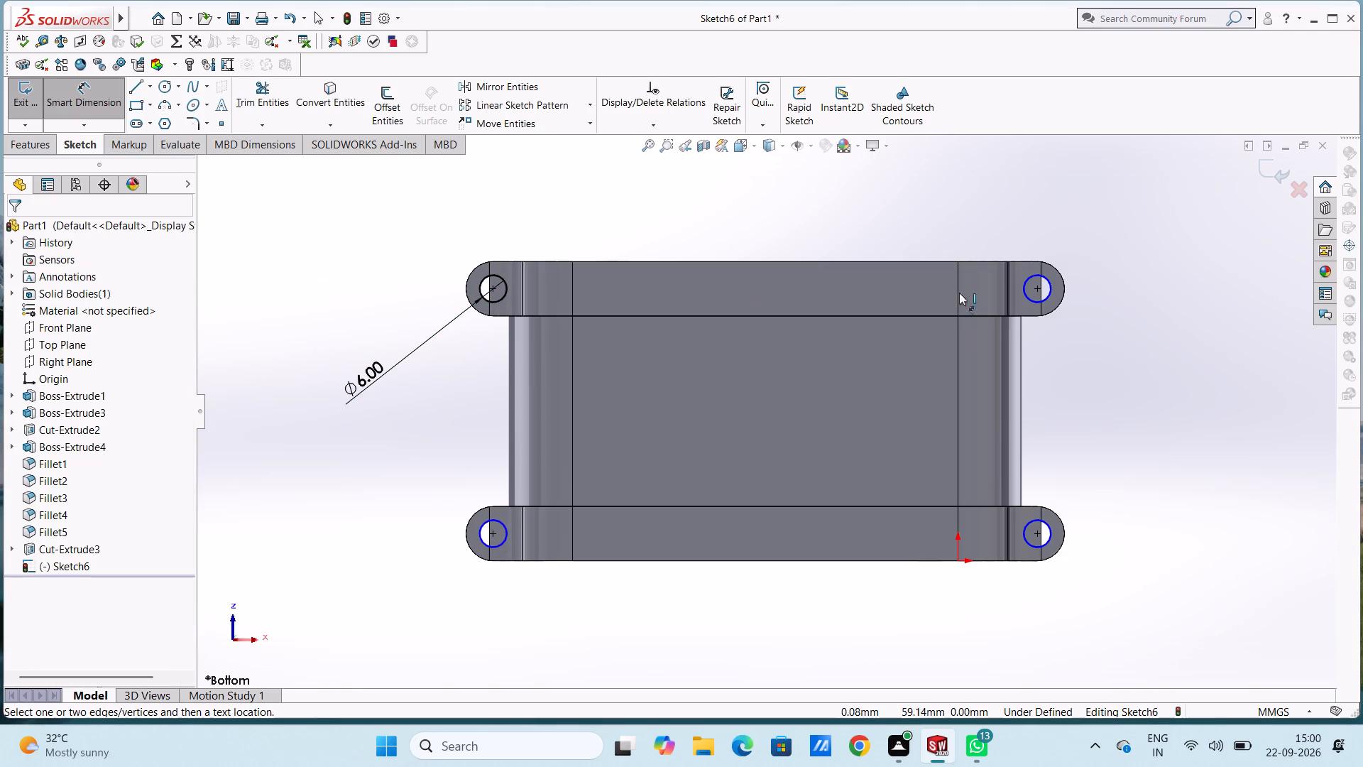
{"action": "left_click", "coordinate": [1029, 281]}
{"action": "left_click", "coordinate": [1177, 200]}
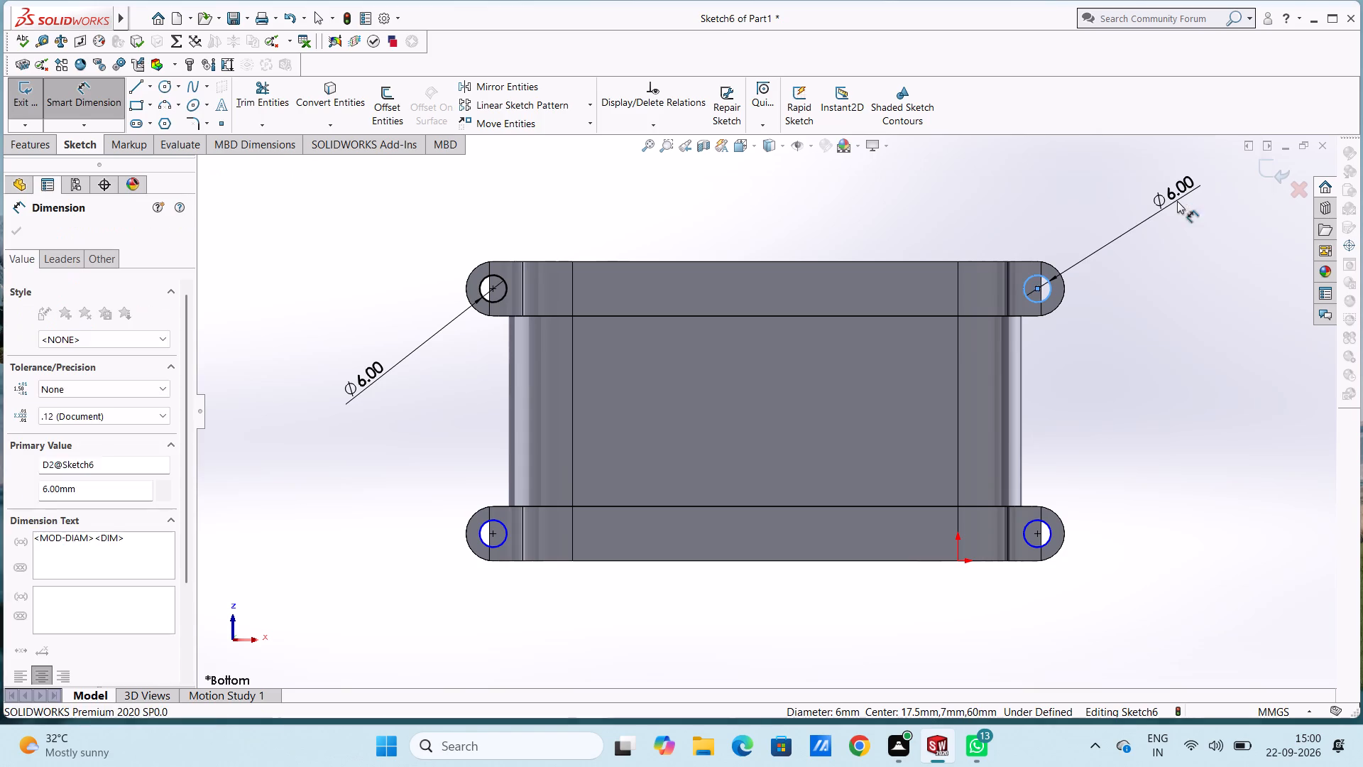
{"action": "left_click", "coordinate": [1115, 180]}
{"action": "left_click", "coordinate": [1089, 197]}
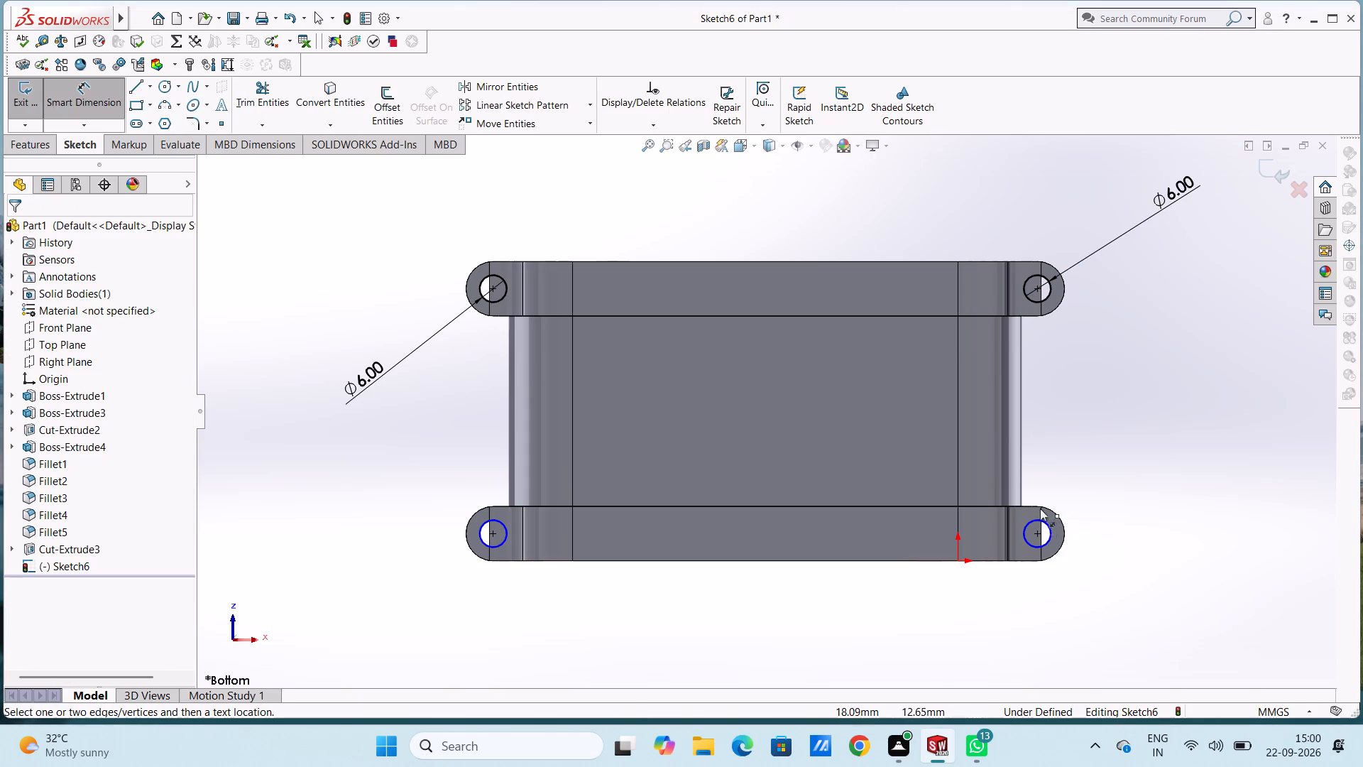
Dimension the two back collar tab circles, at positive X and negative X, with a 6 mm diameter each.
{"action": "left_click", "coordinate": [1049, 526]}
{"action": "left_click", "coordinate": [1190, 424]}
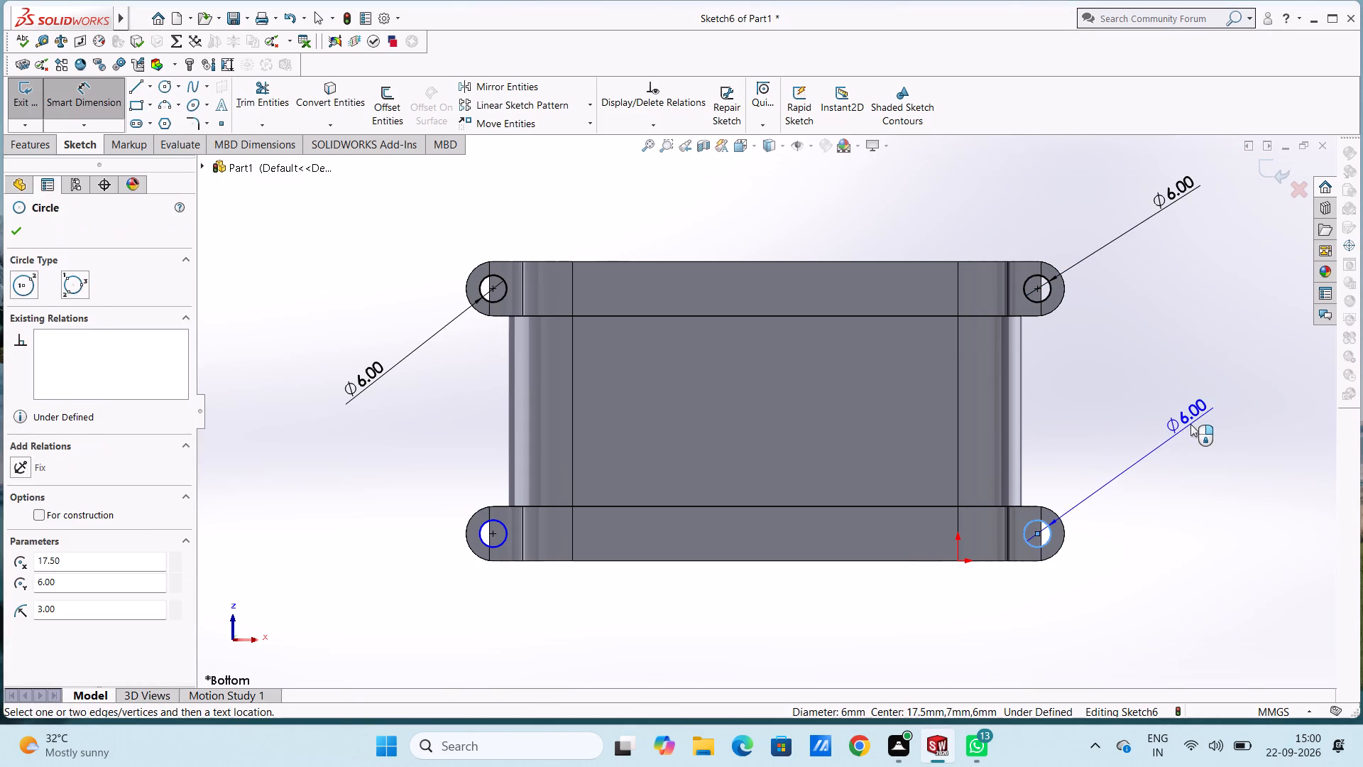
{"action": "left_click", "coordinate": [1130, 405]}
{"action": "left_click", "coordinate": [1114, 393]}
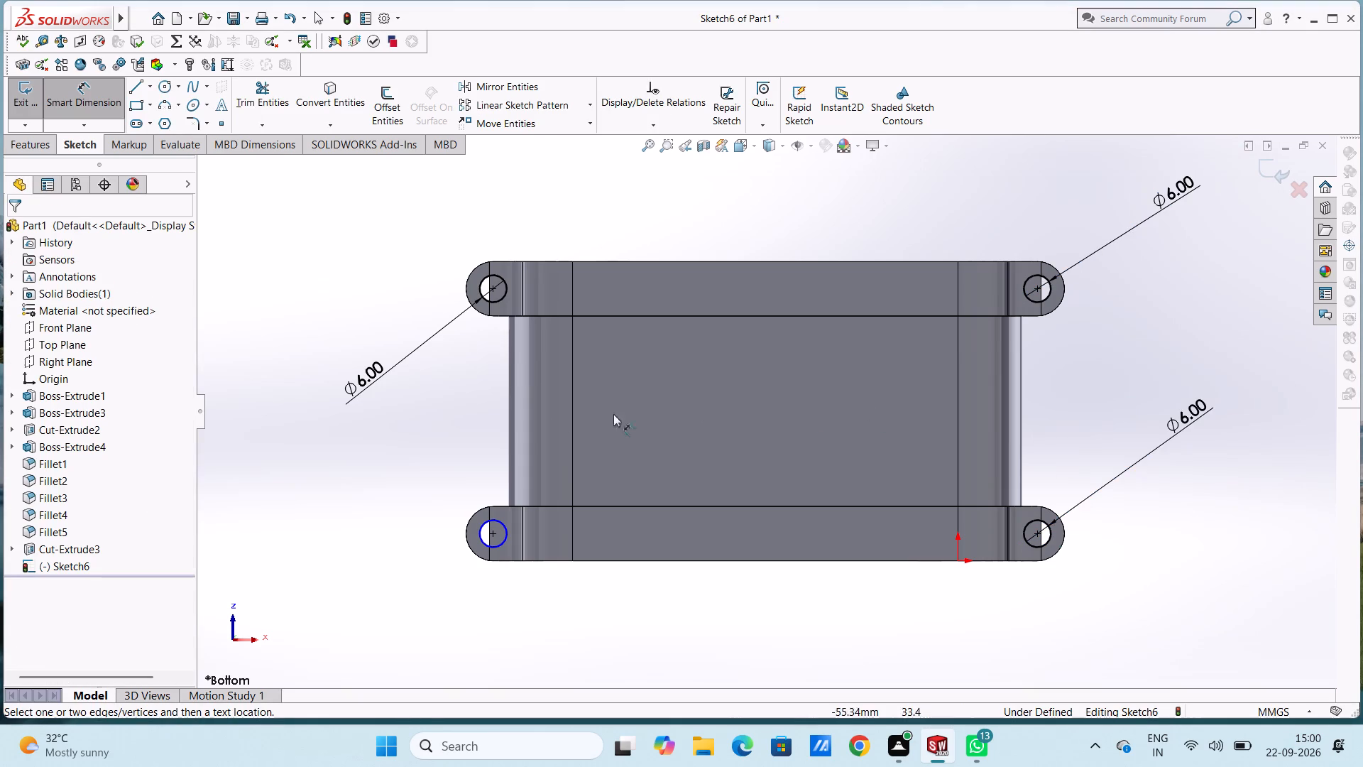
{"action": "left_click", "coordinate": [483, 524]}
{"action": "left_click", "coordinate": [392, 482]}
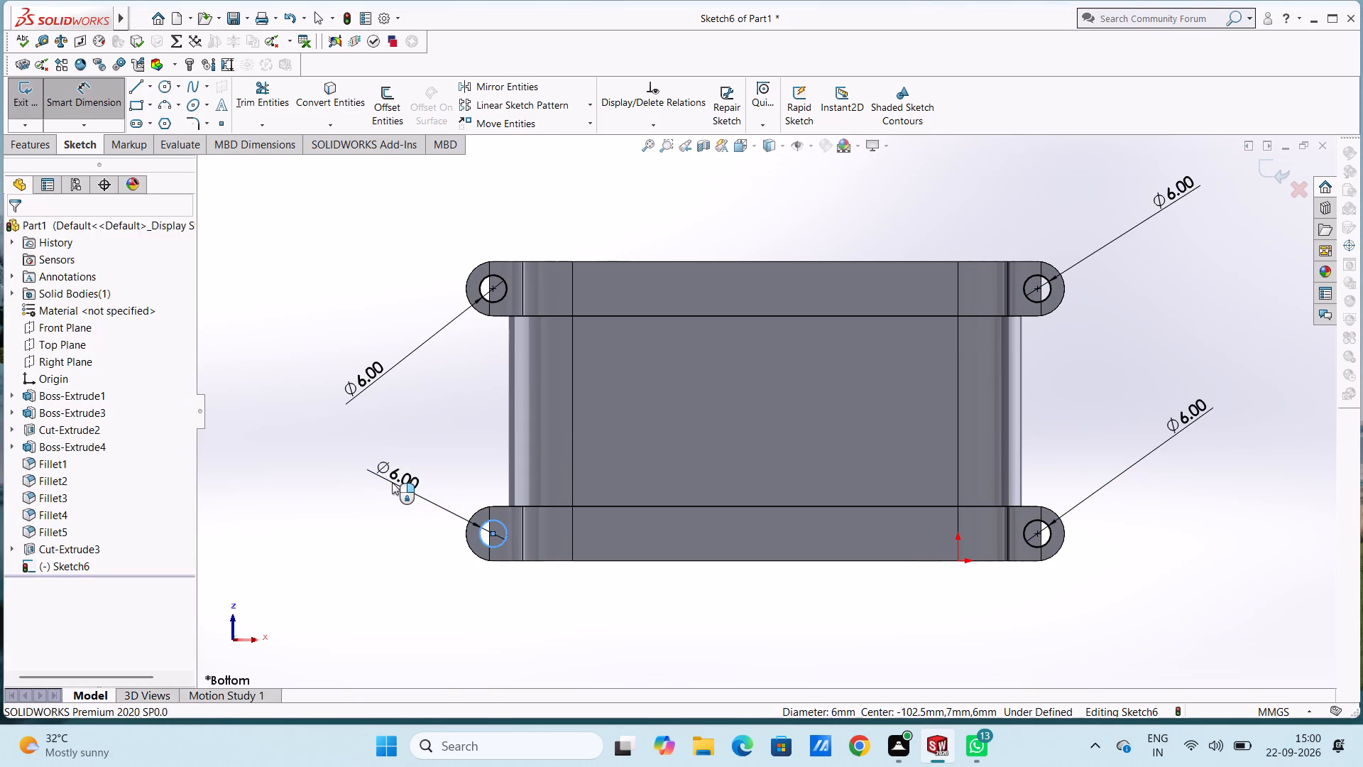
{"action": "left_click", "coordinate": [332, 459]}
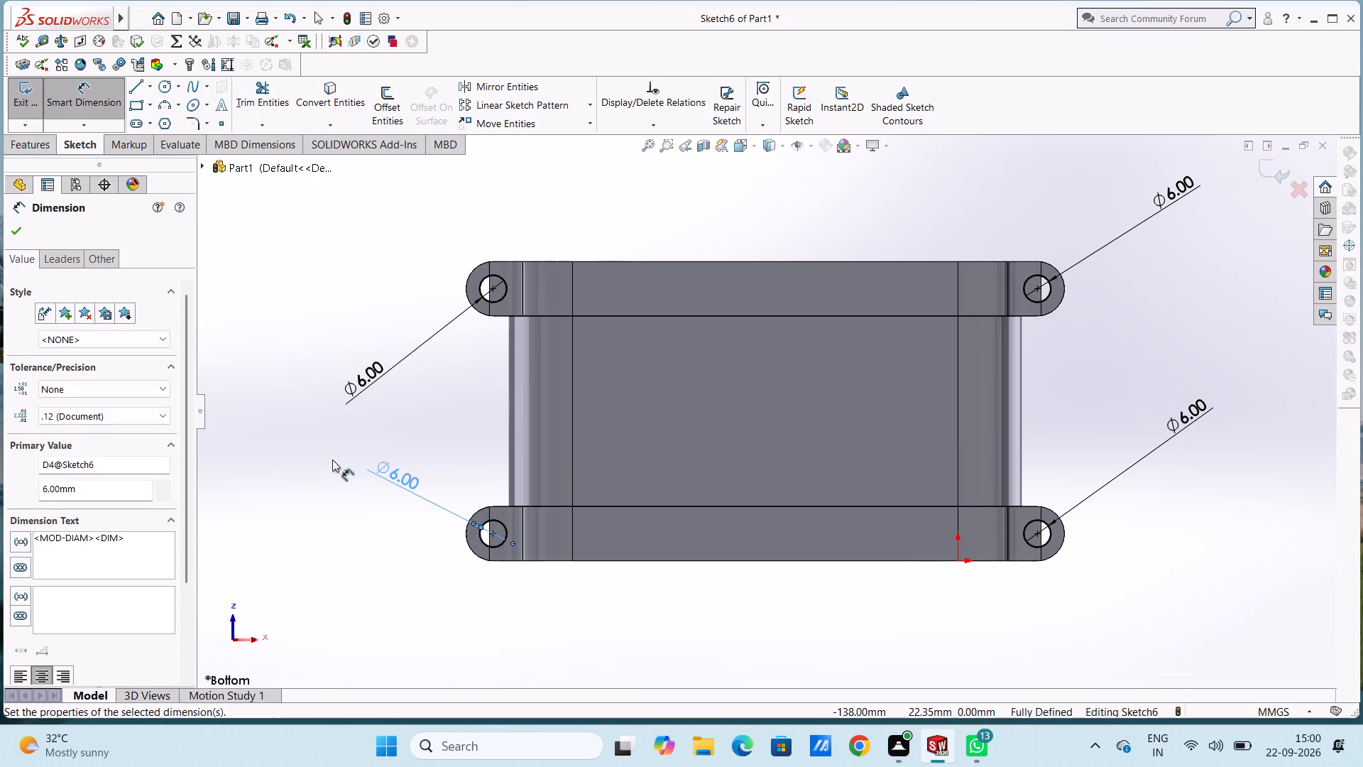
{"action": "key", "text": "Escape"}
Cut-extrude the four tab circles to a blind depth of 30 mm to clear the material left in the bolt holes.
{"action": "middle_click_drag", "start_coordinate": [446, 459], "coordinate": [429, 430]}
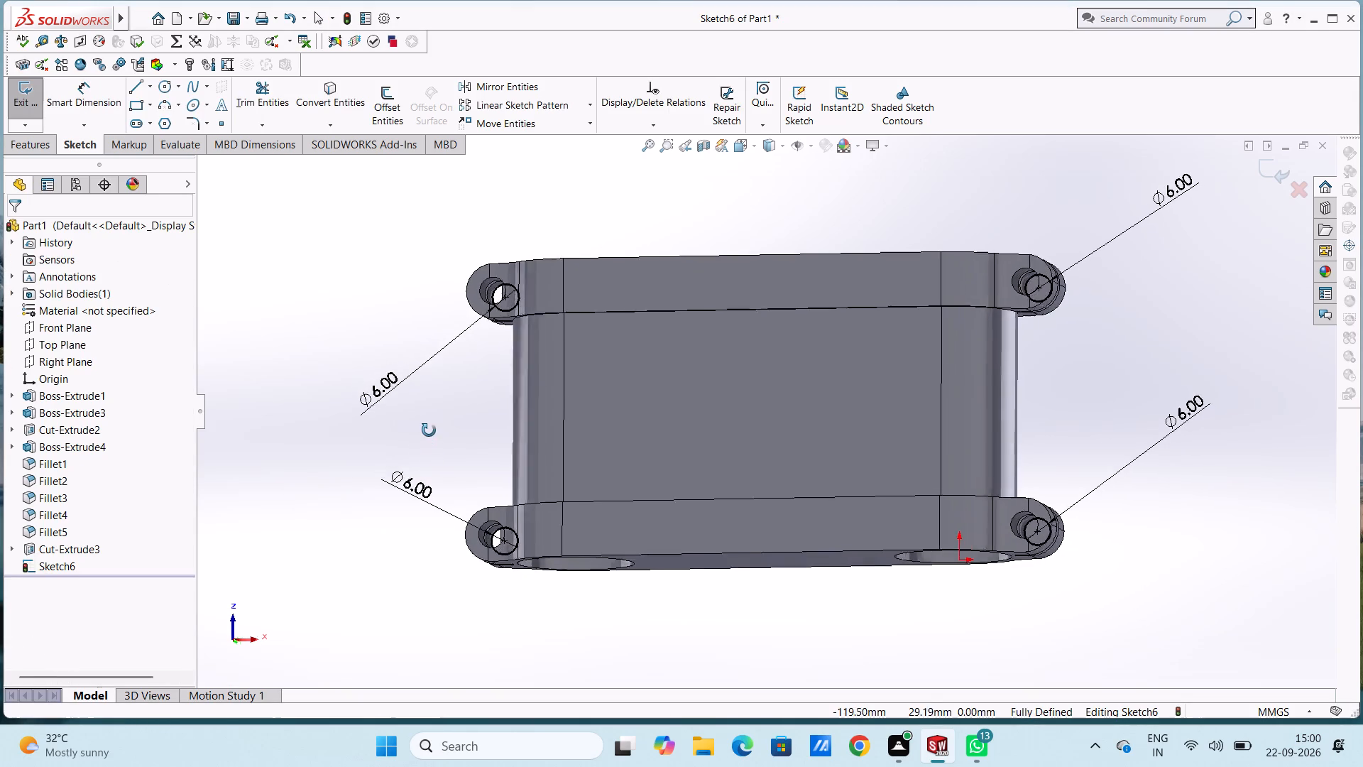
{"action": "middle_click_drag", "start_coordinate": [429, 430], "coordinate": [429, 425]}
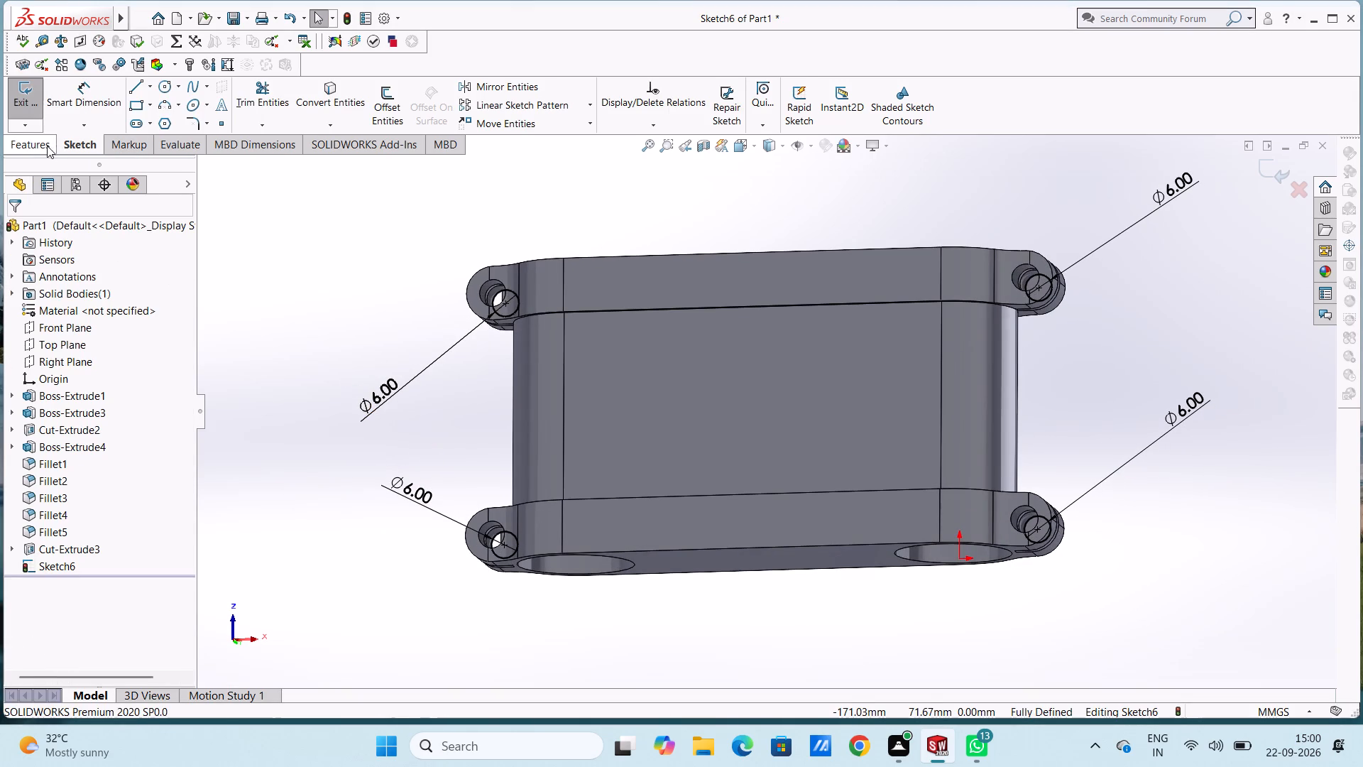
{"action": "left_click", "coordinate": [35, 142]}
{"action": "left_click", "coordinate": [236, 94]}
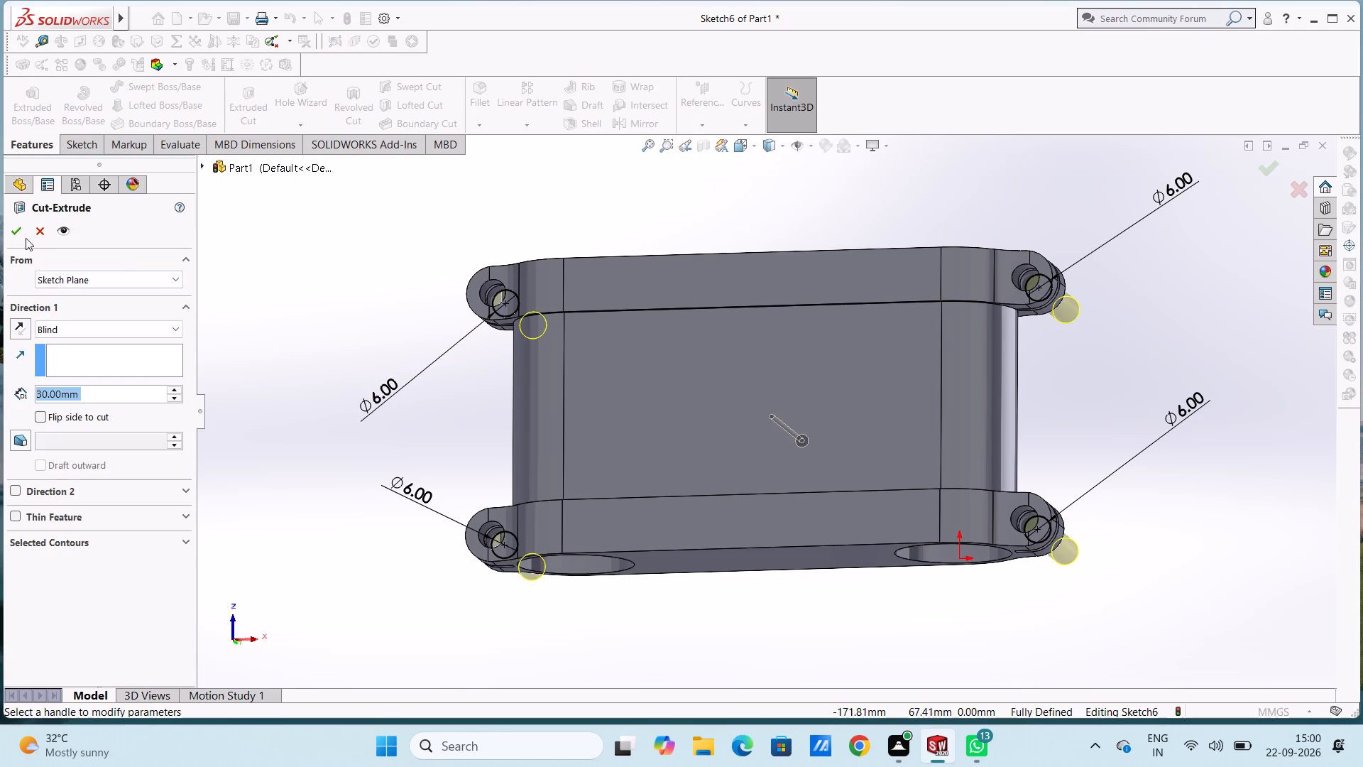
{"action": "left_click", "coordinate": [18, 229]}
{"action": "left_click", "coordinate": [369, 268]}
Examine the four tab bolt holes and the collar slits from below, from the top and at an angle.
{"action": "middle_click_drag", "start_coordinate": [391, 278], "coordinate": [407, 311]}
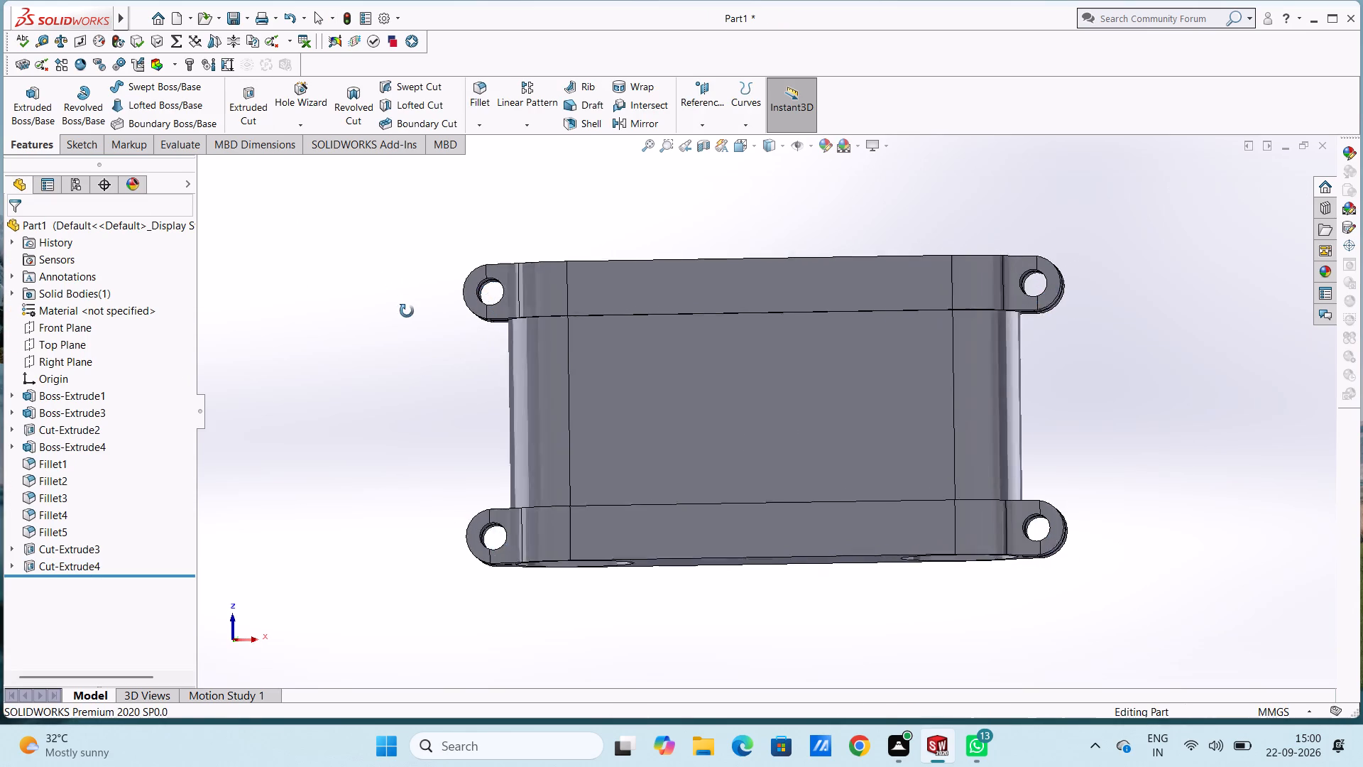
{"action": "middle_click_drag", "start_coordinate": [407, 311], "coordinate": [420, 337]}
{"action": "key", "text": "ctrl+5"}
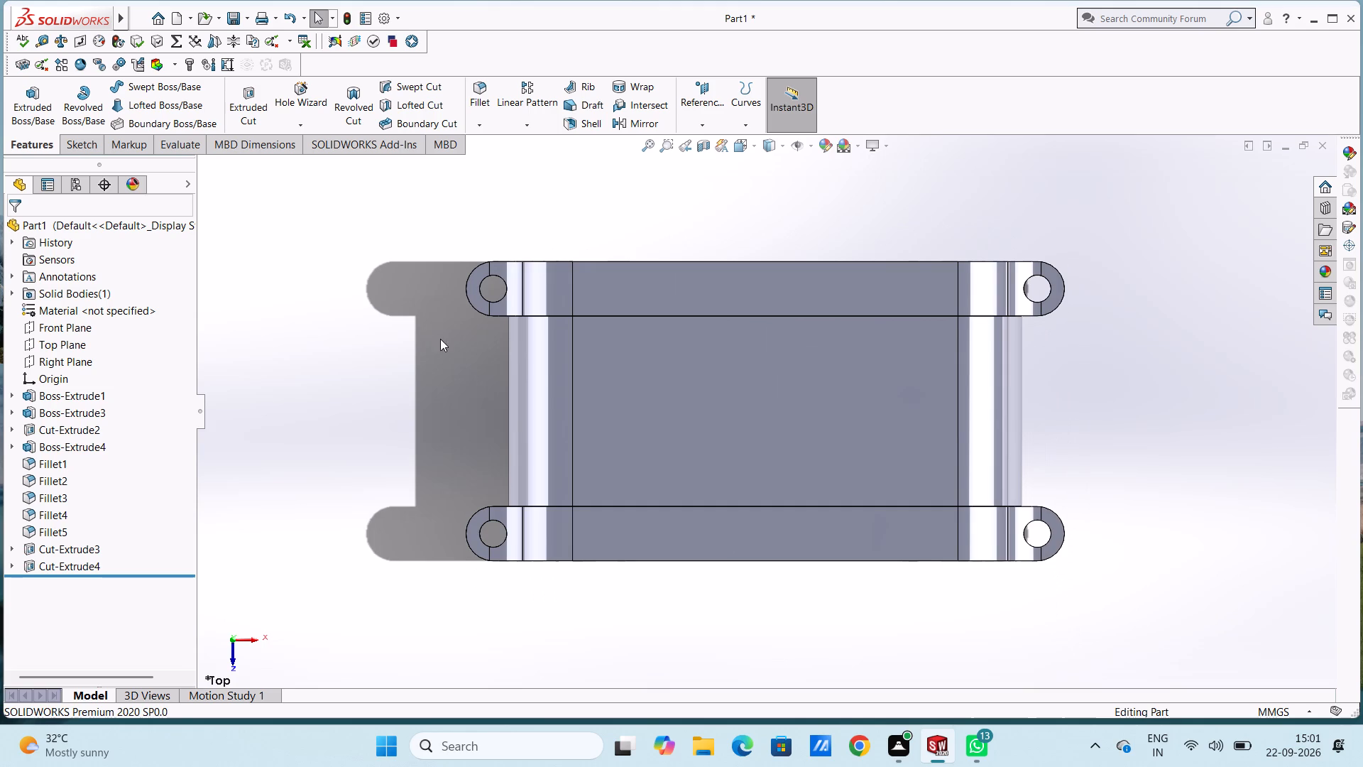
{"action": "middle_click_drag", "start_coordinate": [398, 378], "coordinate": [385, 259]}
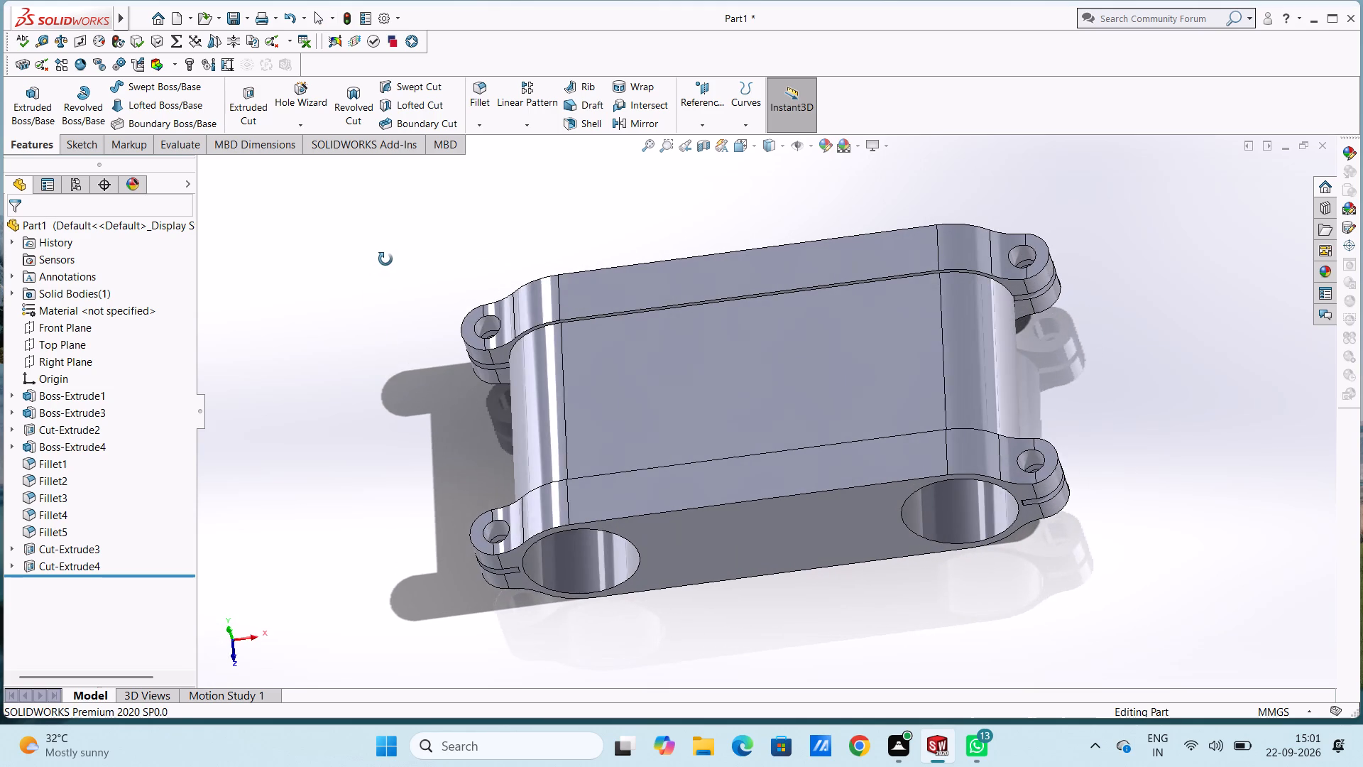
{"action": "middle_click_drag", "start_coordinate": [385, 259], "coordinate": [371, 263]}
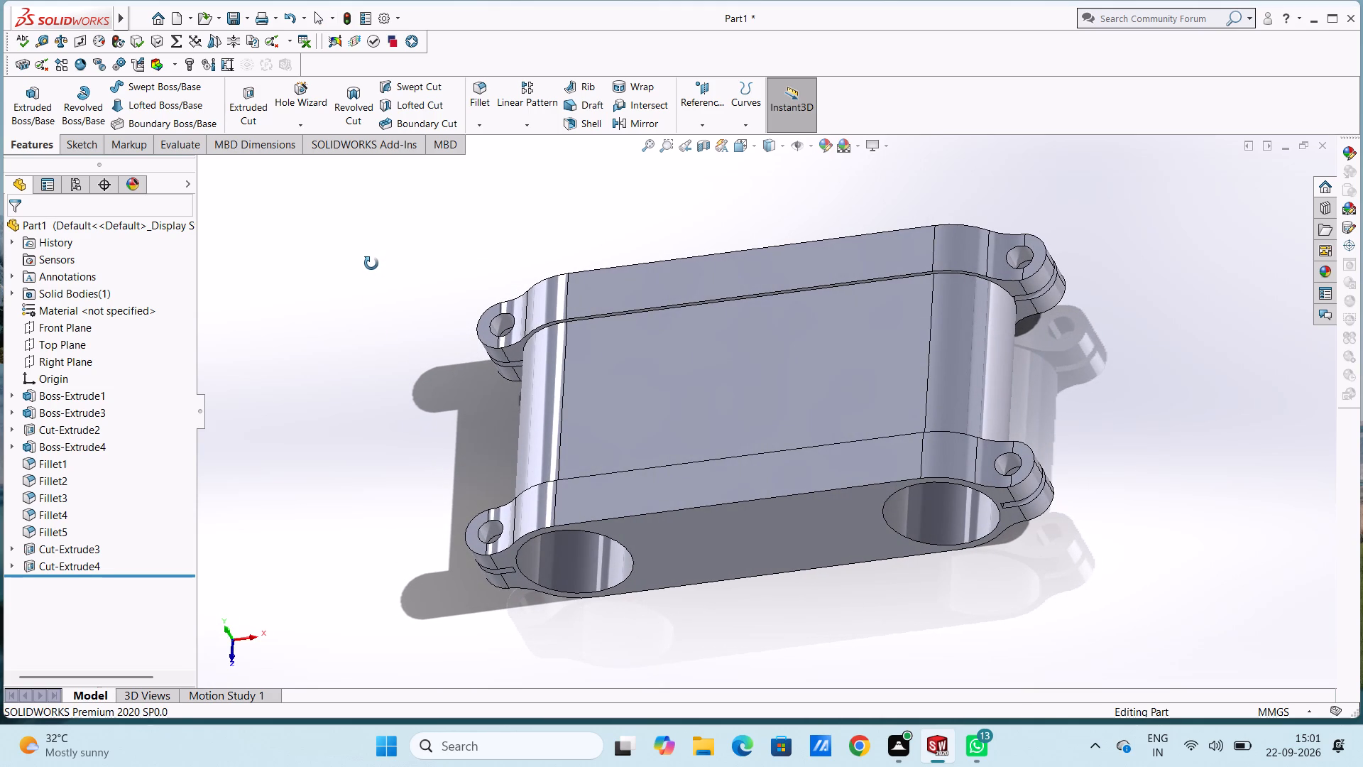
{"action": "middle_click_drag", "start_coordinate": [371, 263], "coordinate": [378, 283]}
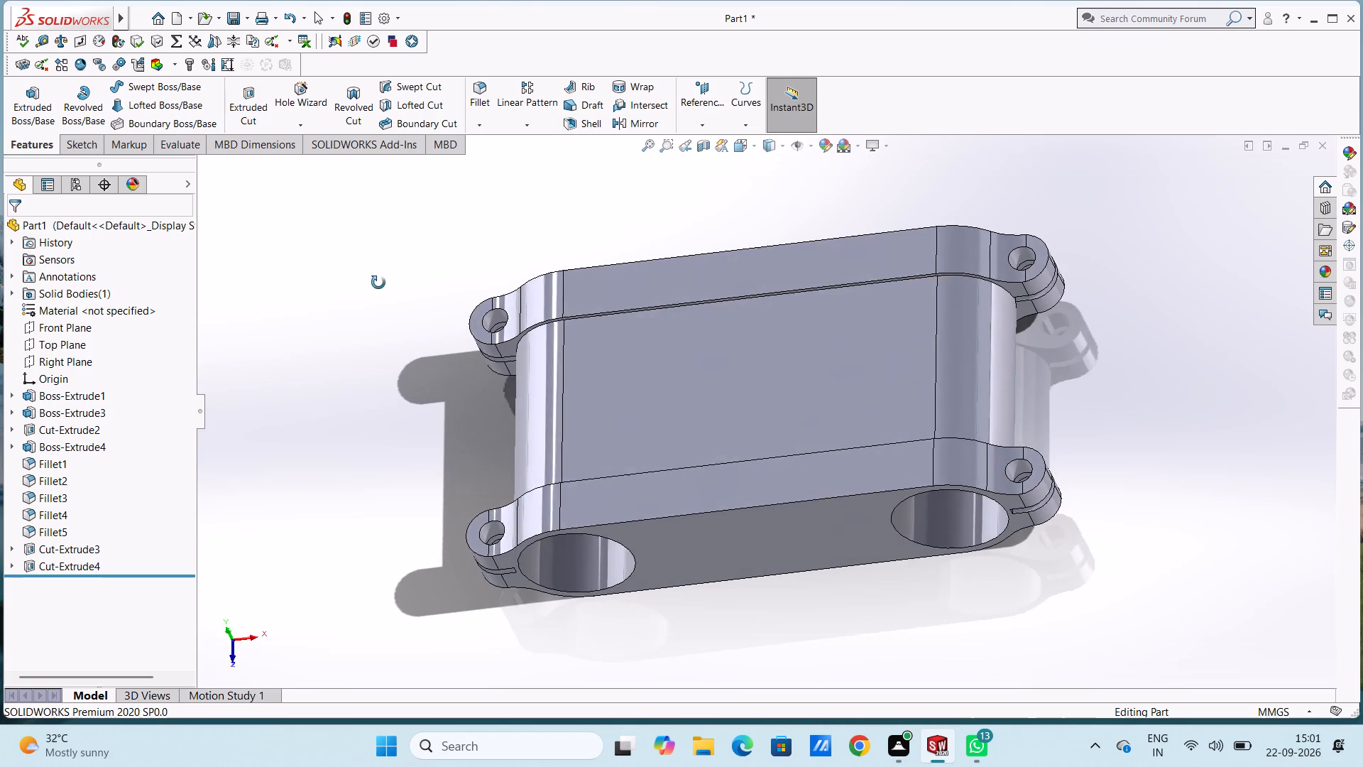
{"action": "middle_click_drag", "start_coordinate": [378, 283], "coordinate": [384, 303]}
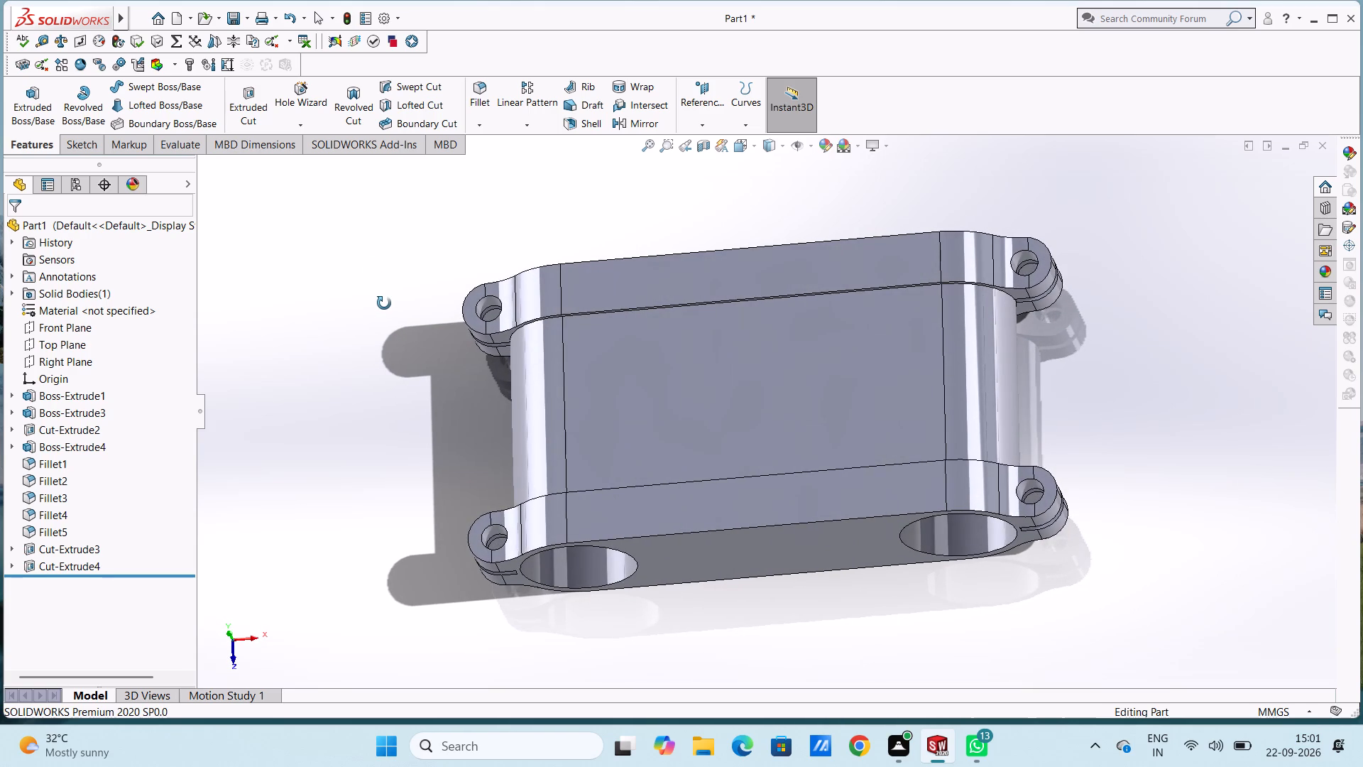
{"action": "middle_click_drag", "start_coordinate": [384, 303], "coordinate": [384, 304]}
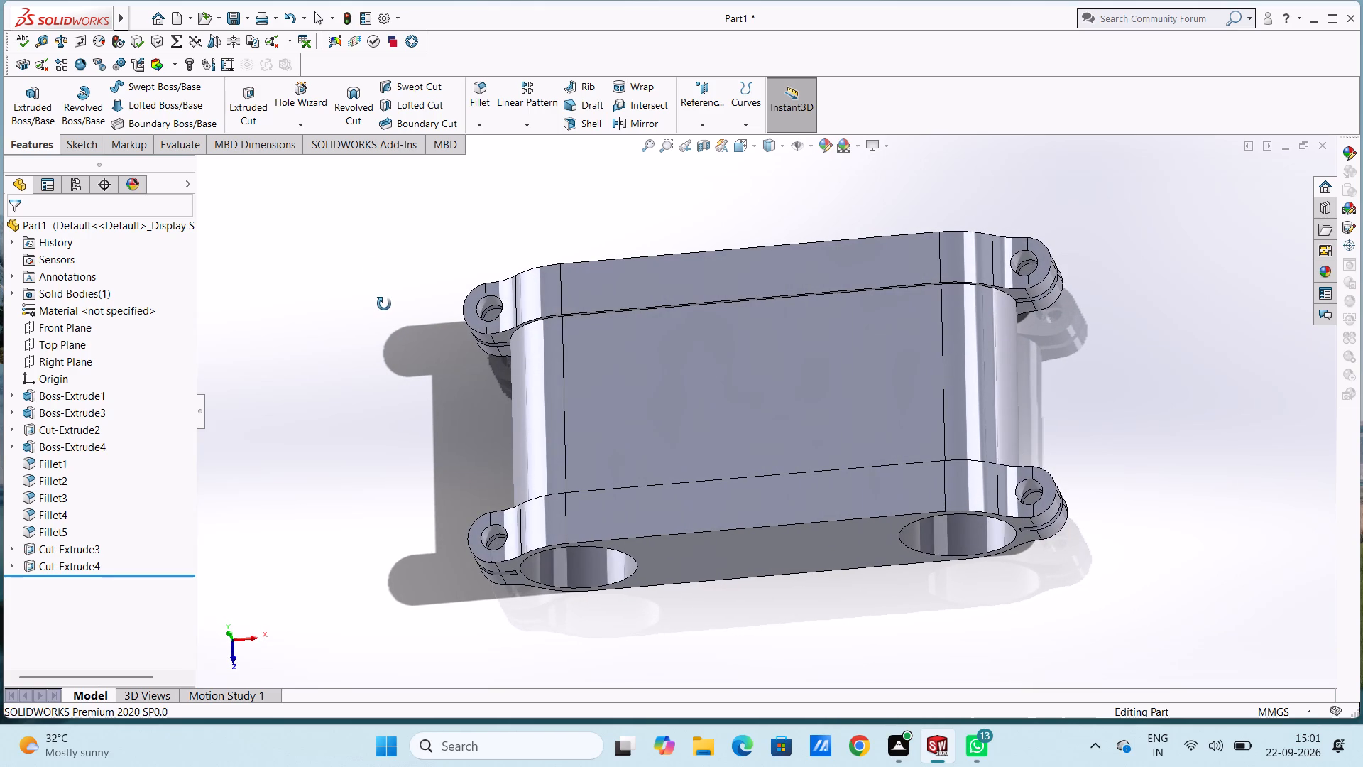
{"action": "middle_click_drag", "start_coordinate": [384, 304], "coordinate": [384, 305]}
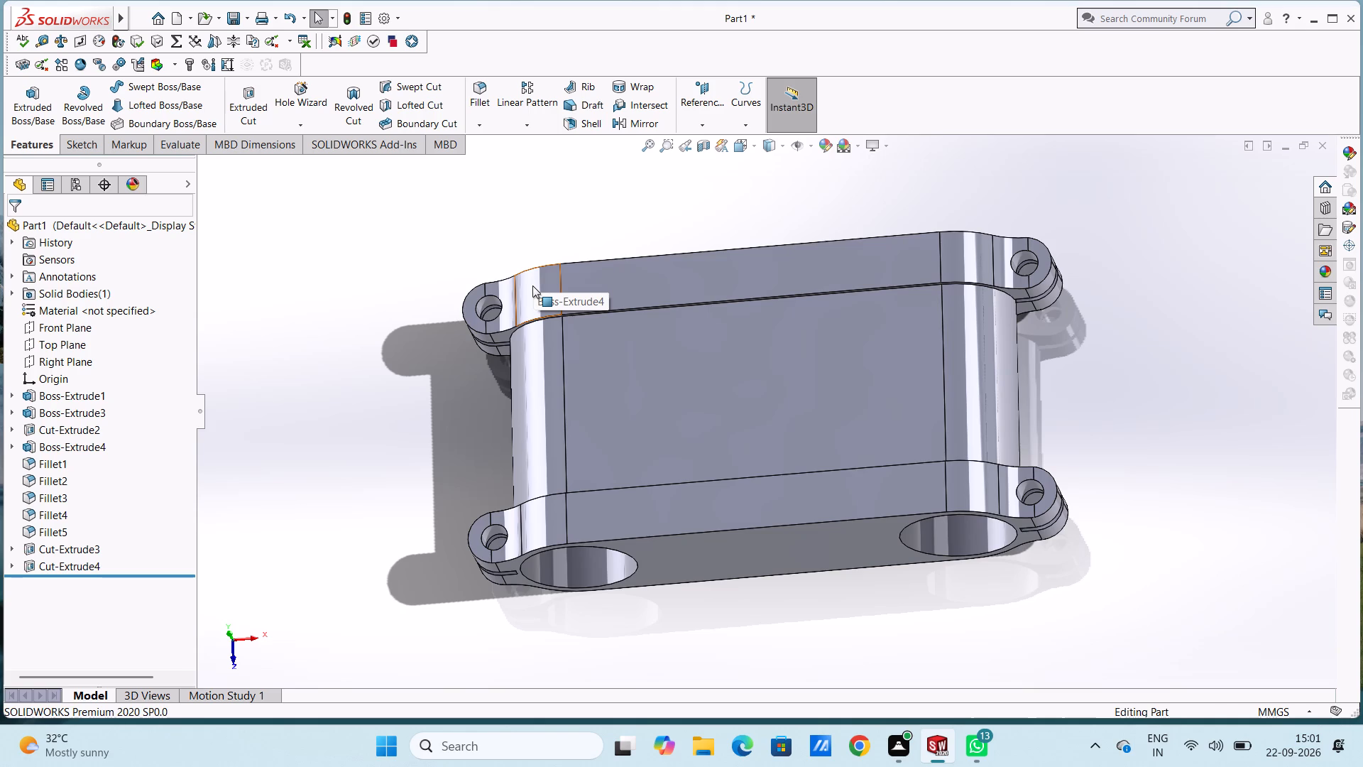
On the front face, sketch a vertical line about 8.7 mm up from the positive-X tab's upper outer corner and a 30 mm horizontal line inward.
{"action": "key", "text": "ctrl+1"}
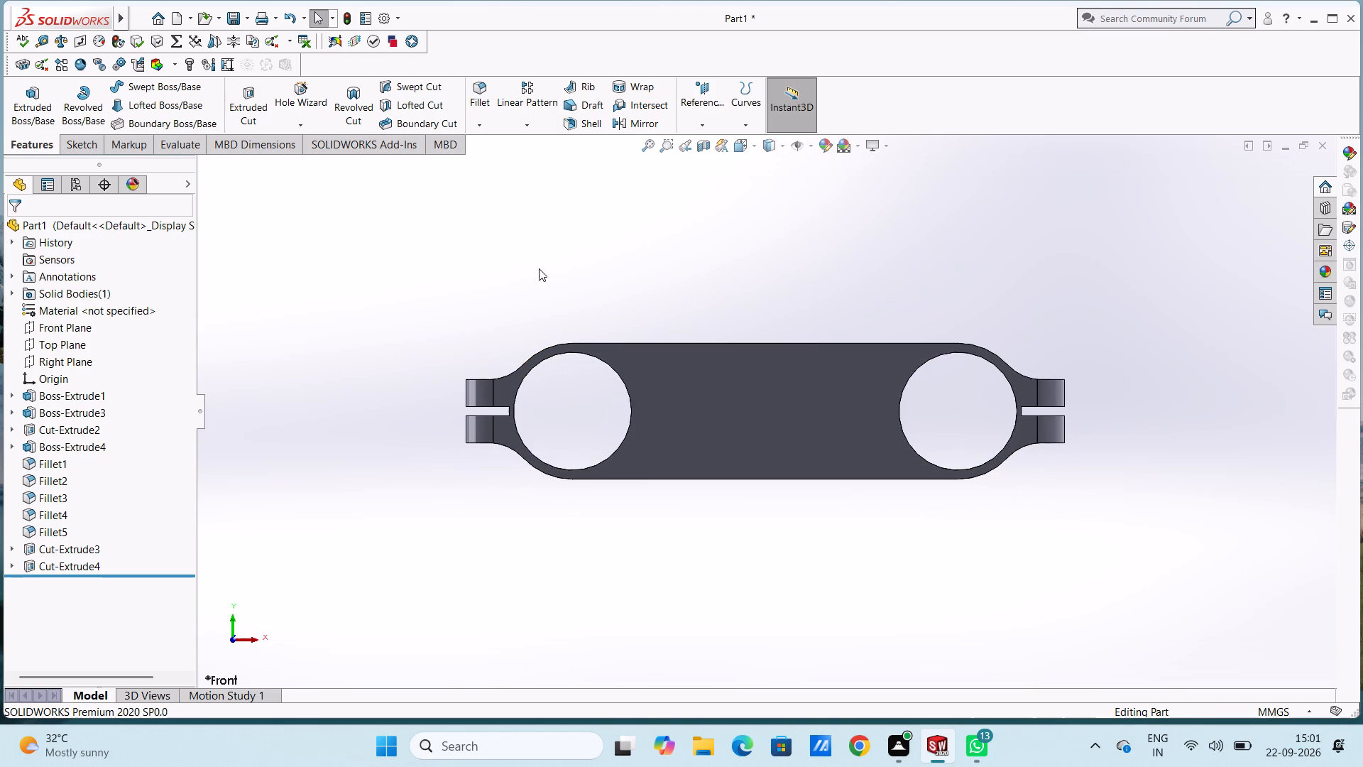
{"action": "left_click", "coordinate": [690, 362]}
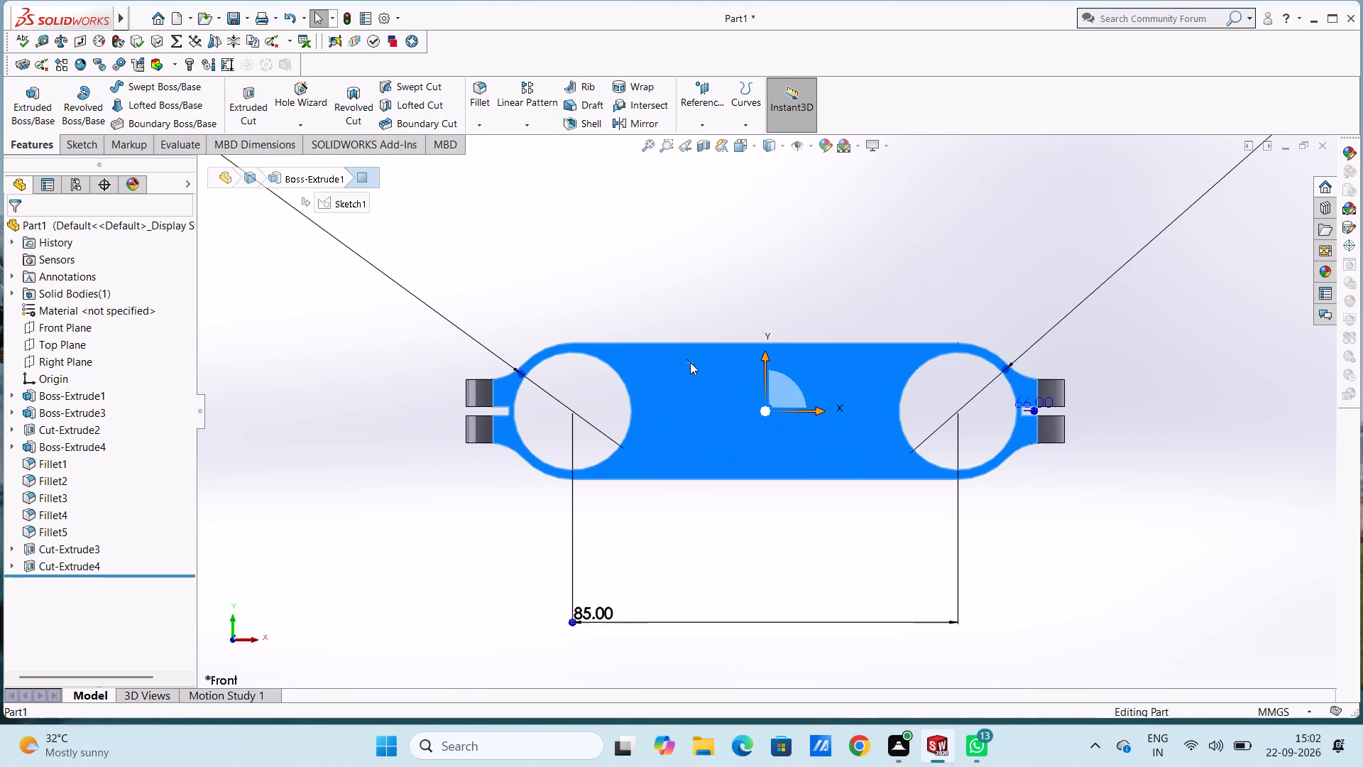
{"action": "left_click", "coordinate": [752, 322]}
{"action": "left_click", "coordinate": [677, 271]}
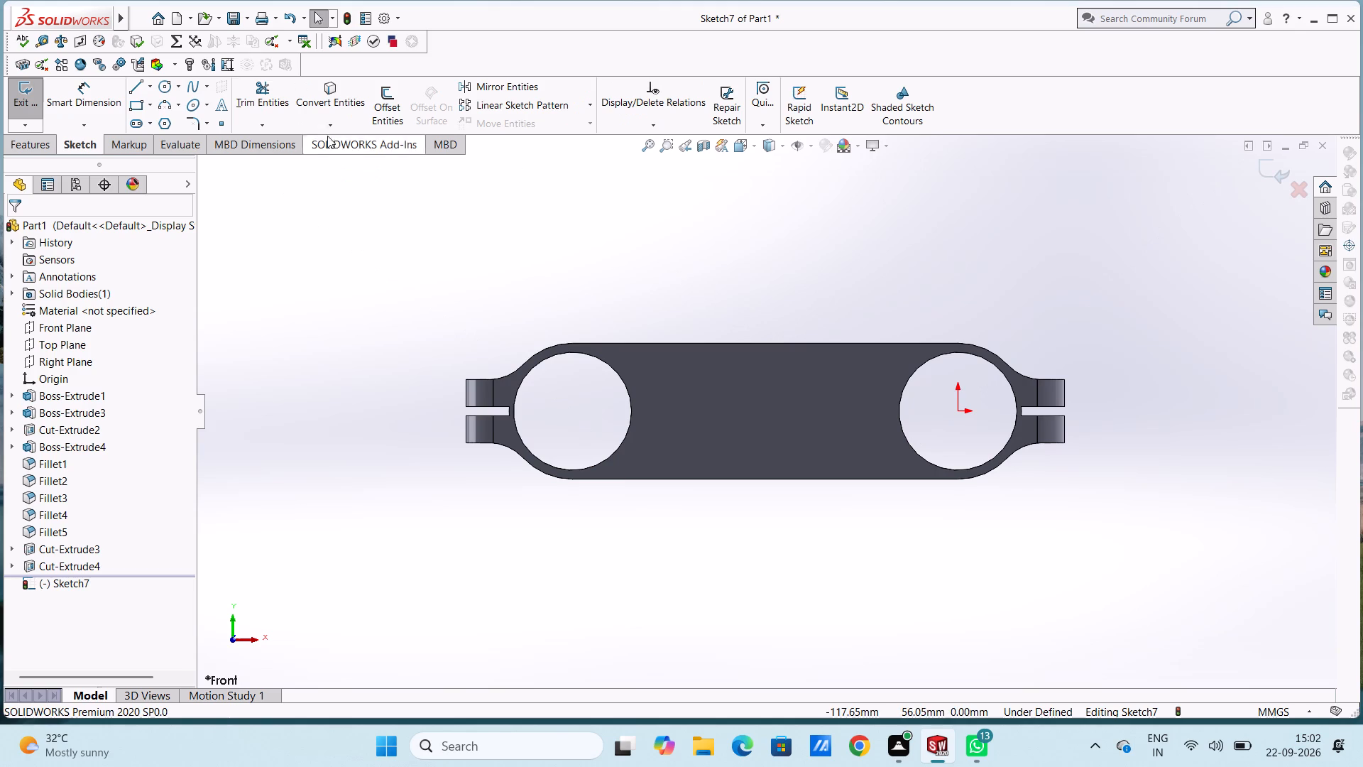
{"action": "left_click", "coordinate": [137, 87]}
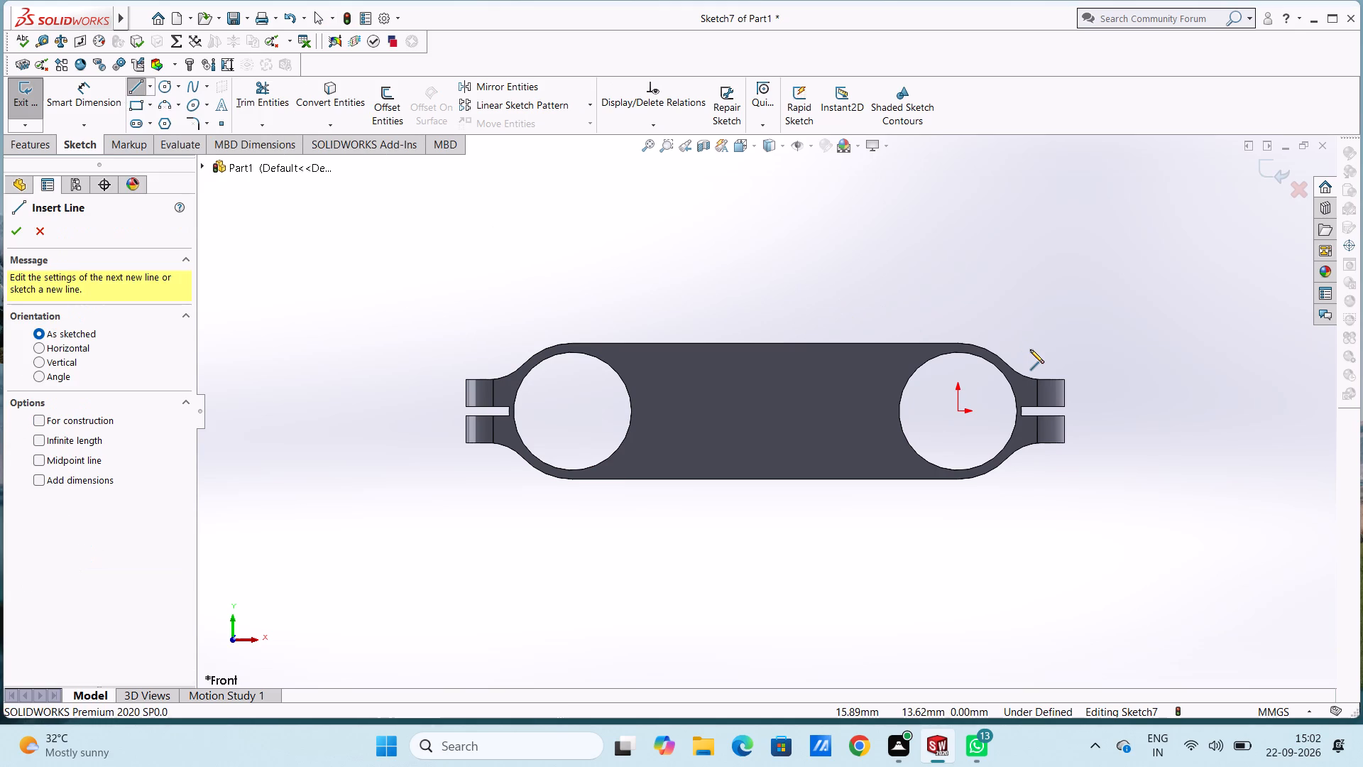
{"action": "left_click", "coordinate": [1064, 378]}
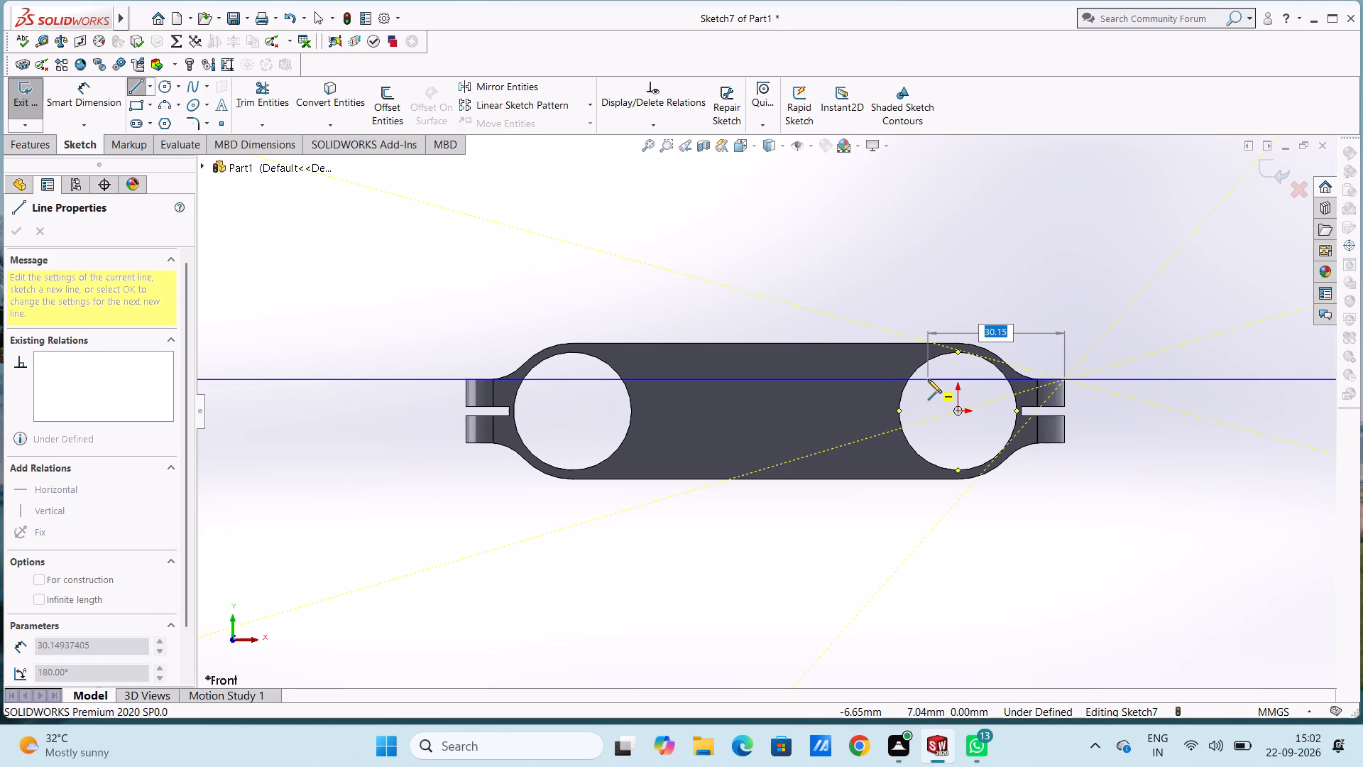
{"action": "left_click", "coordinate": [1064, 339]}
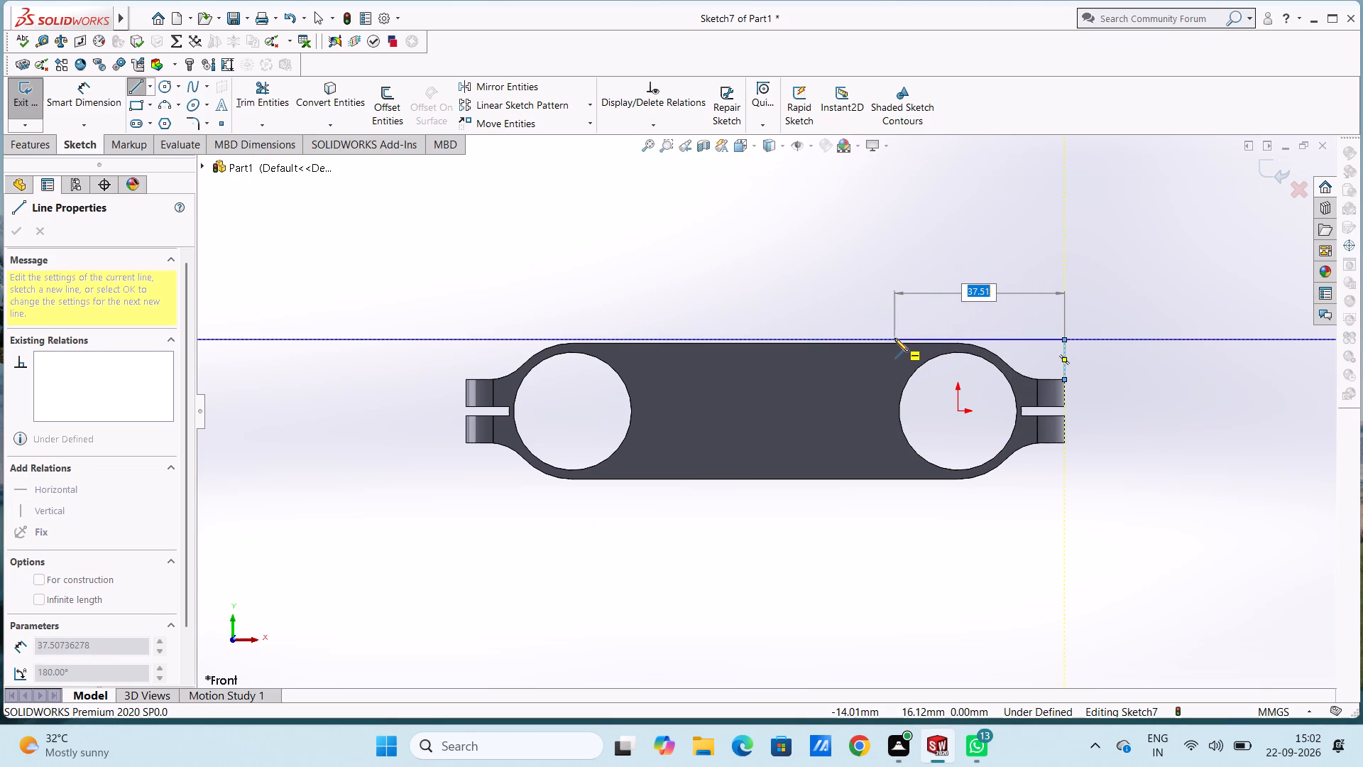
{"action": "type", "text": "30"}
{"action": "key", "text": "Return"}
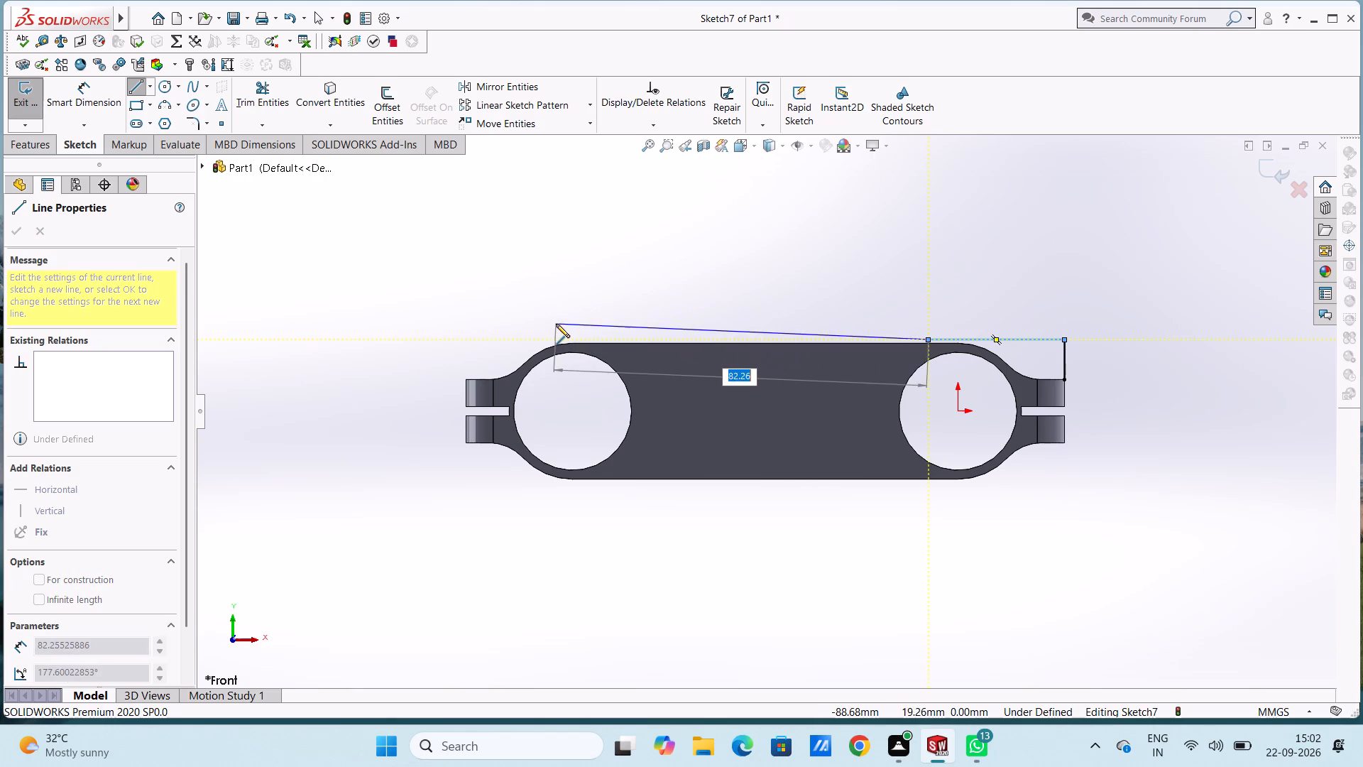
{"action": "key", "text": "Escape"}
Sketch a vertical line about 8.8 mm up from the negative-X tab's upper outer corner and a 30 mm horizontal line inward.
{"action": "left_click", "coordinate": [138, 85]}
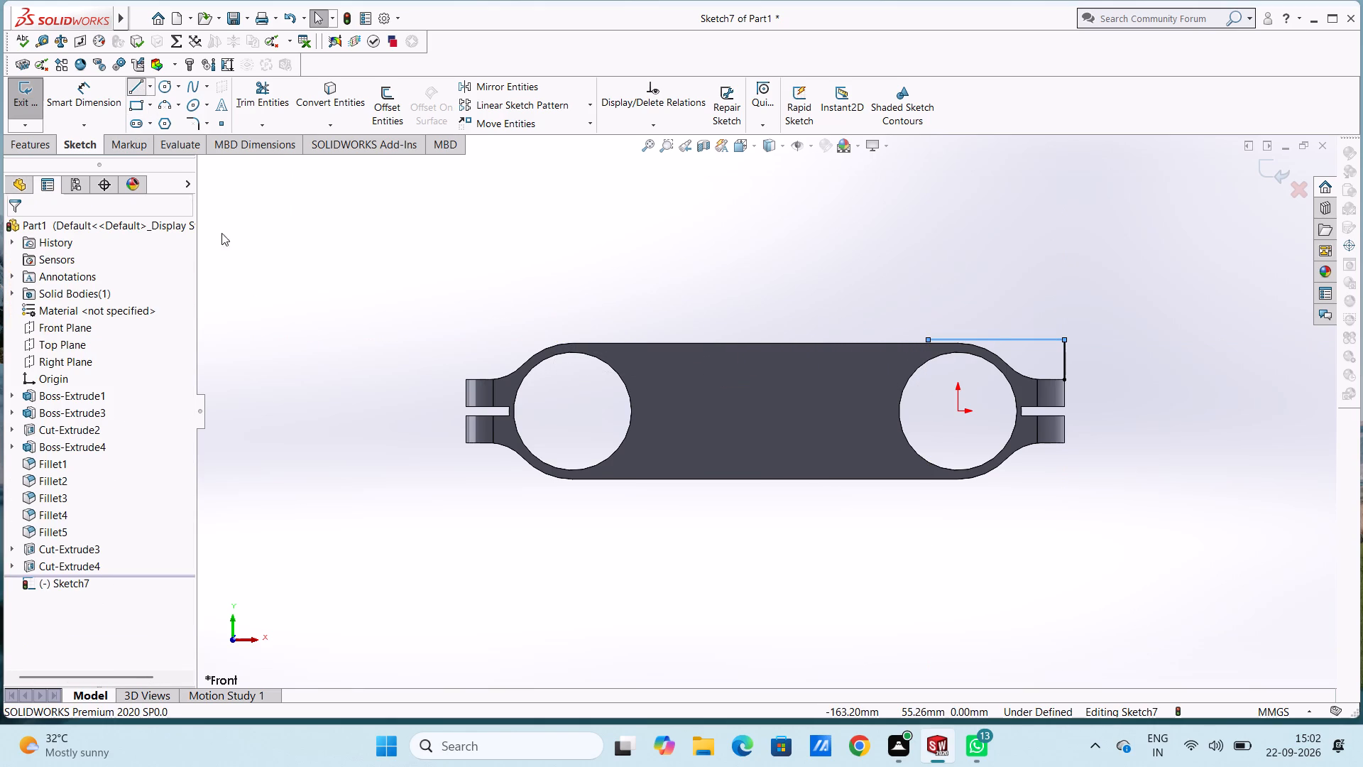
{"action": "left_click", "coordinate": [464, 380]}
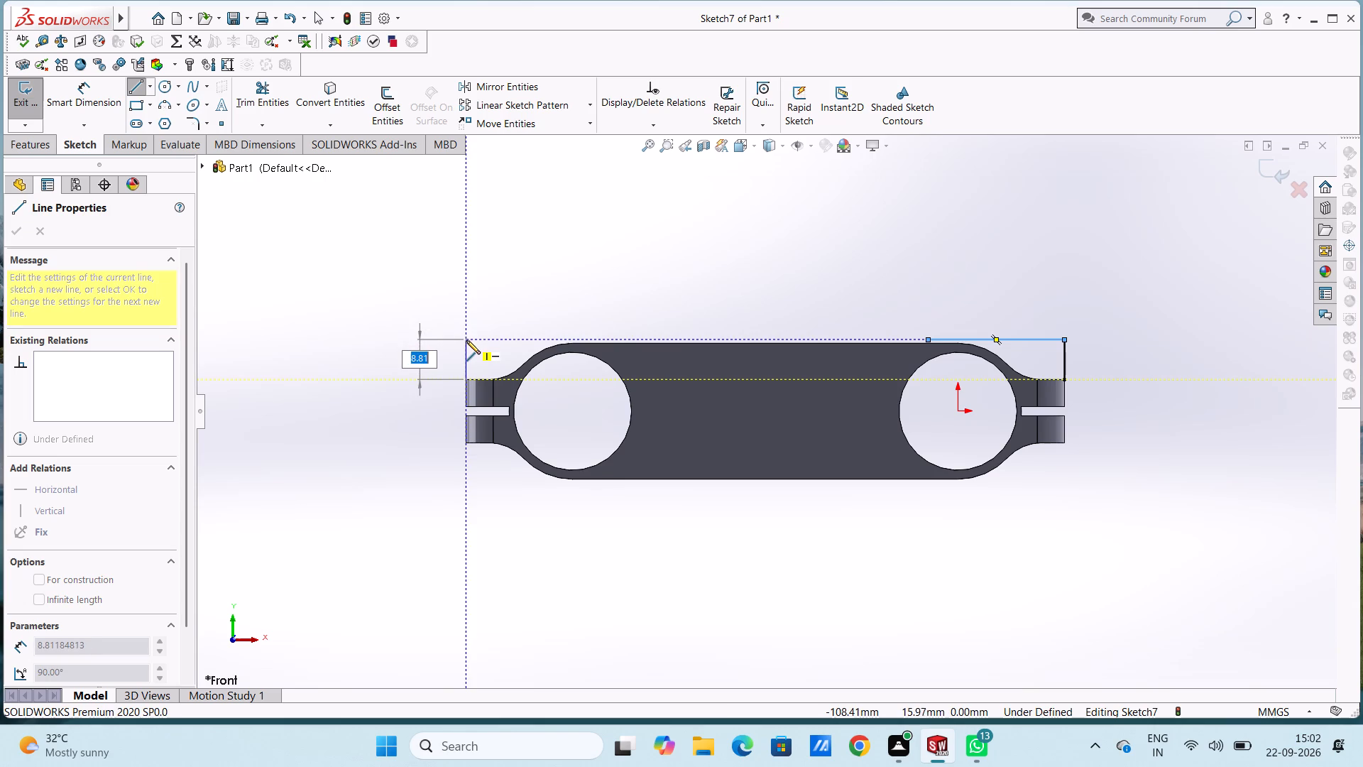
{"action": "left_click", "coordinate": [465, 337]}
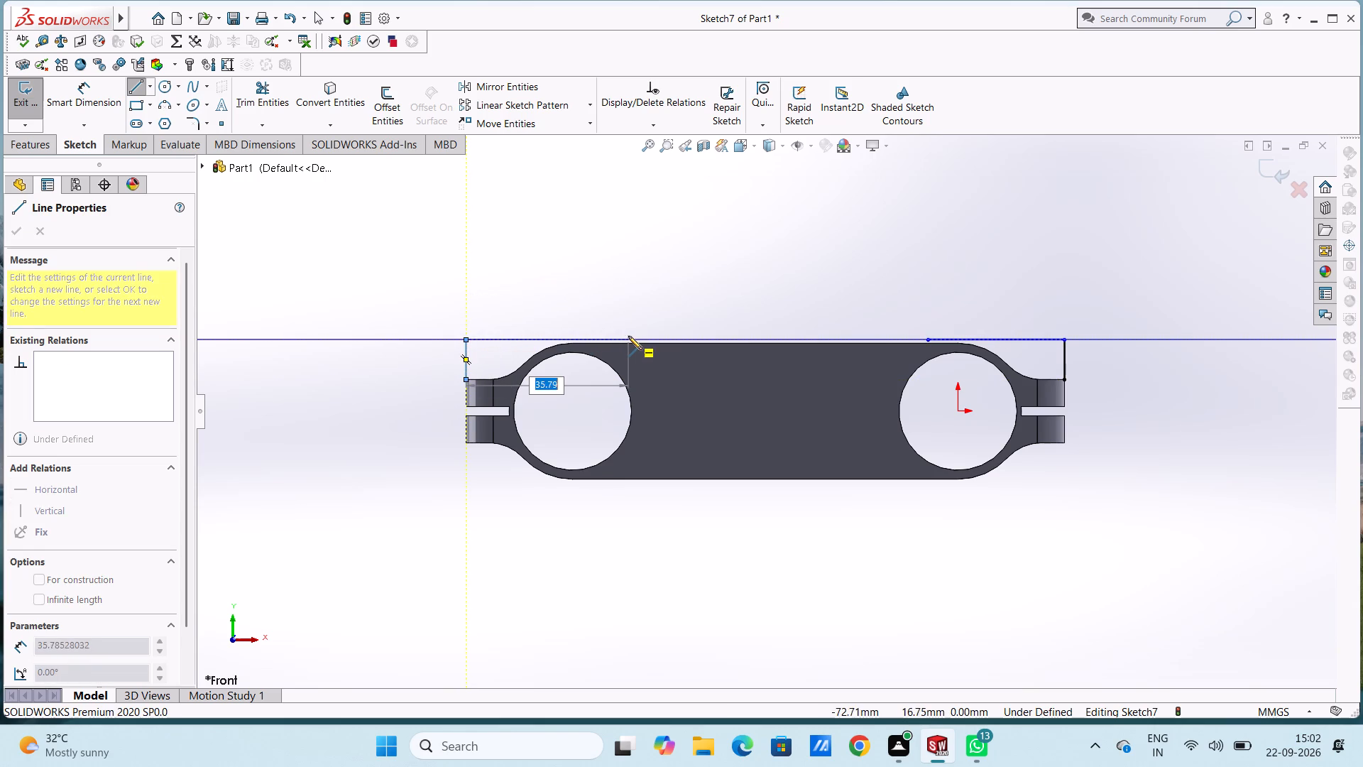
{"action": "type", "text": "30"}
{"action": "key", "text": "Return"}
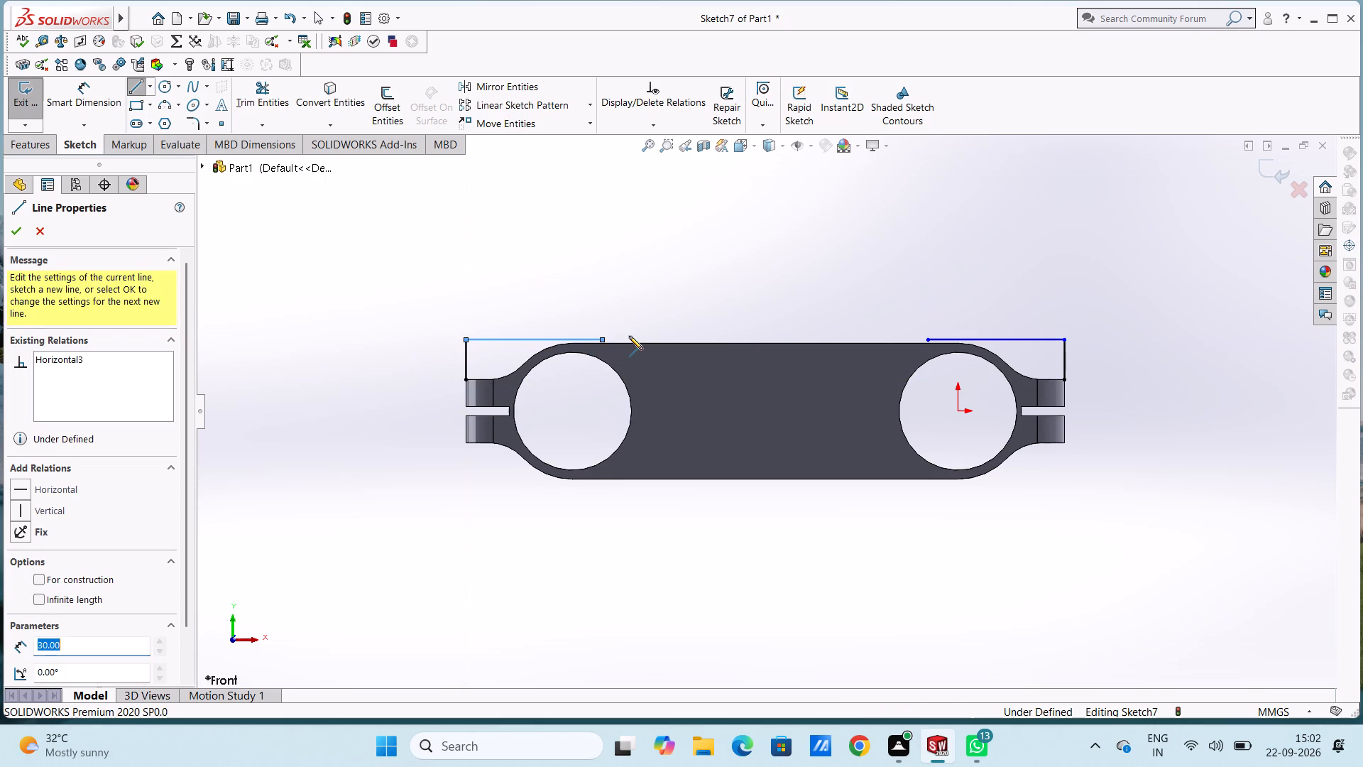
{"action": "key", "text": "Escape"}
{"action": "key", "text": "Escape"}
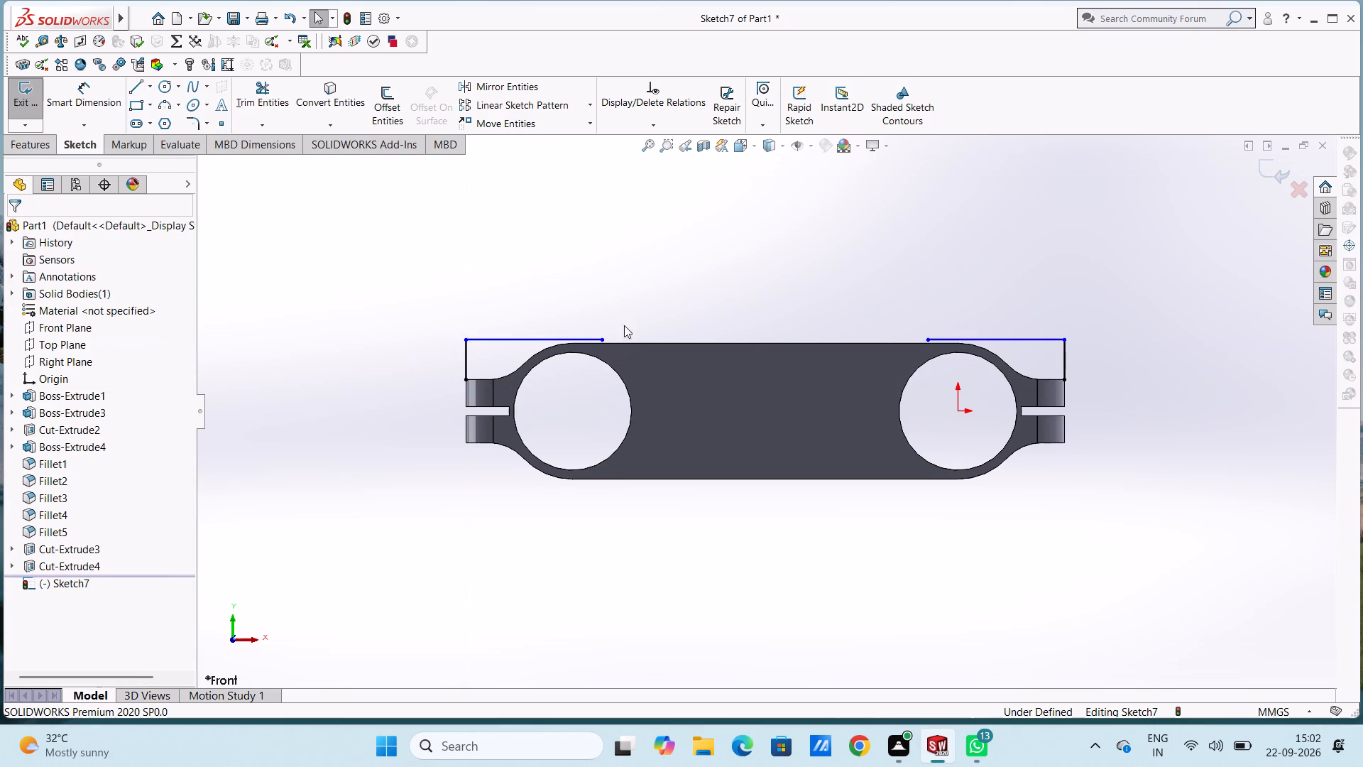
Sketch a 72 mm line along the body's upper edge between the inner ends of the two 30 mm lines.
{"action": "left_click", "coordinate": [140, 85]}
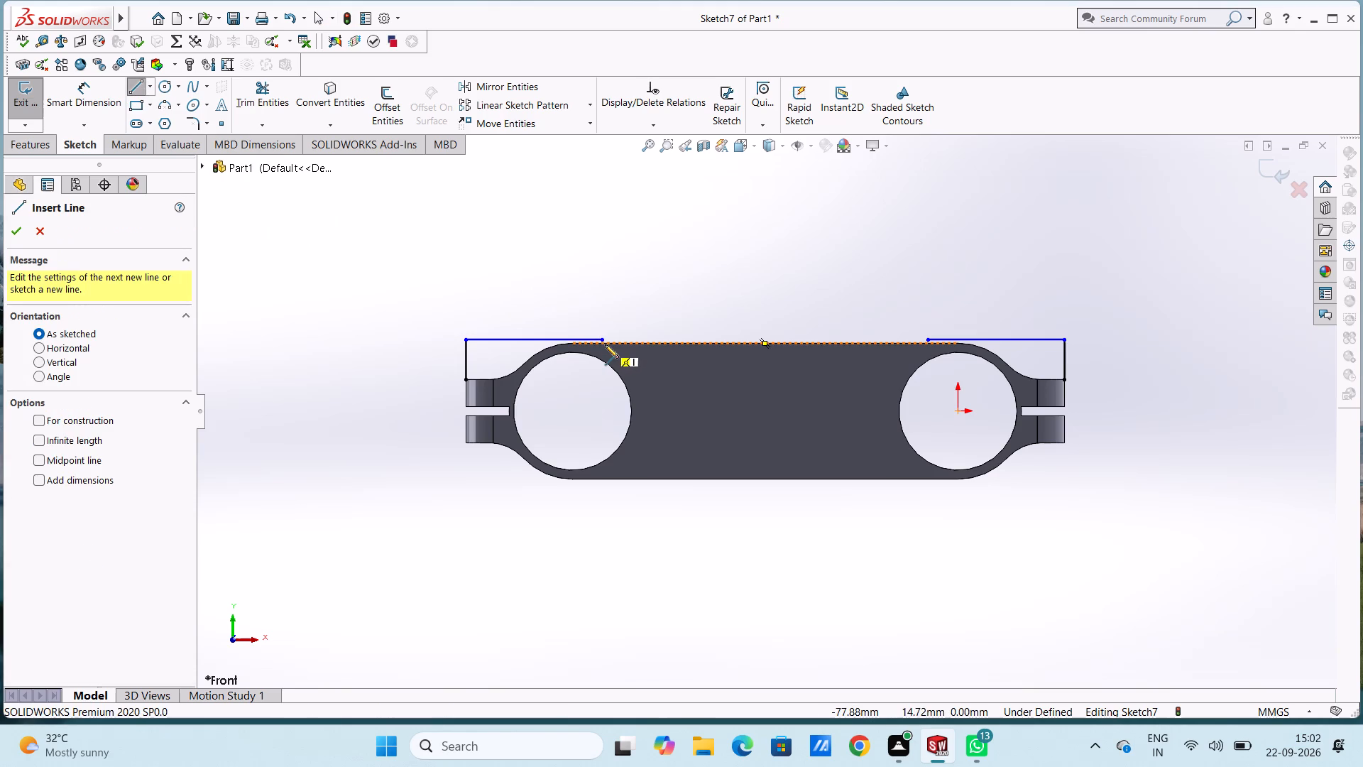
{"action": "scroll", "coordinate": [607, 349], "scroll_direction": "down", "scroll_amount": 4}
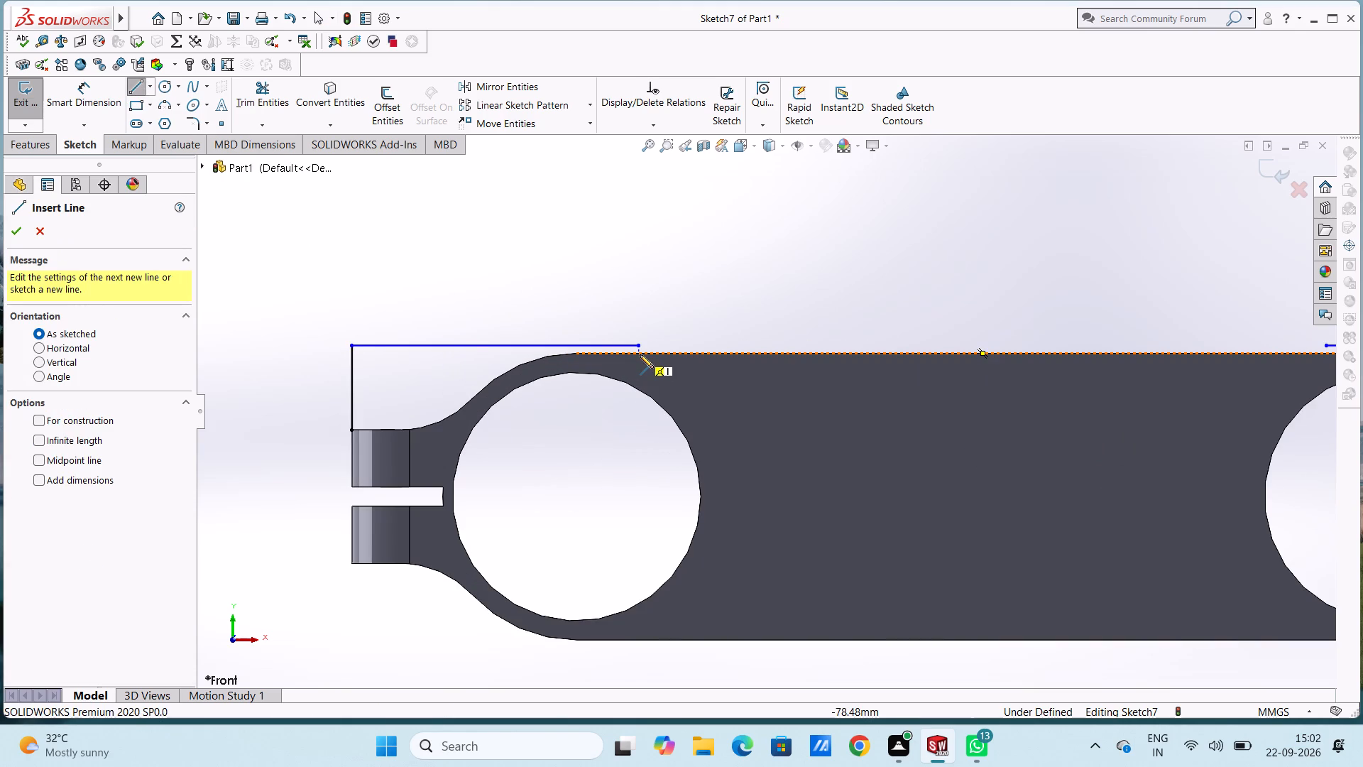
{"action": "left_click", "coordinate": [640, 354]}
{"action": "scroll", "coordinate": [800, 365], "scroll_direction": "up", "scroll_amount": 4}
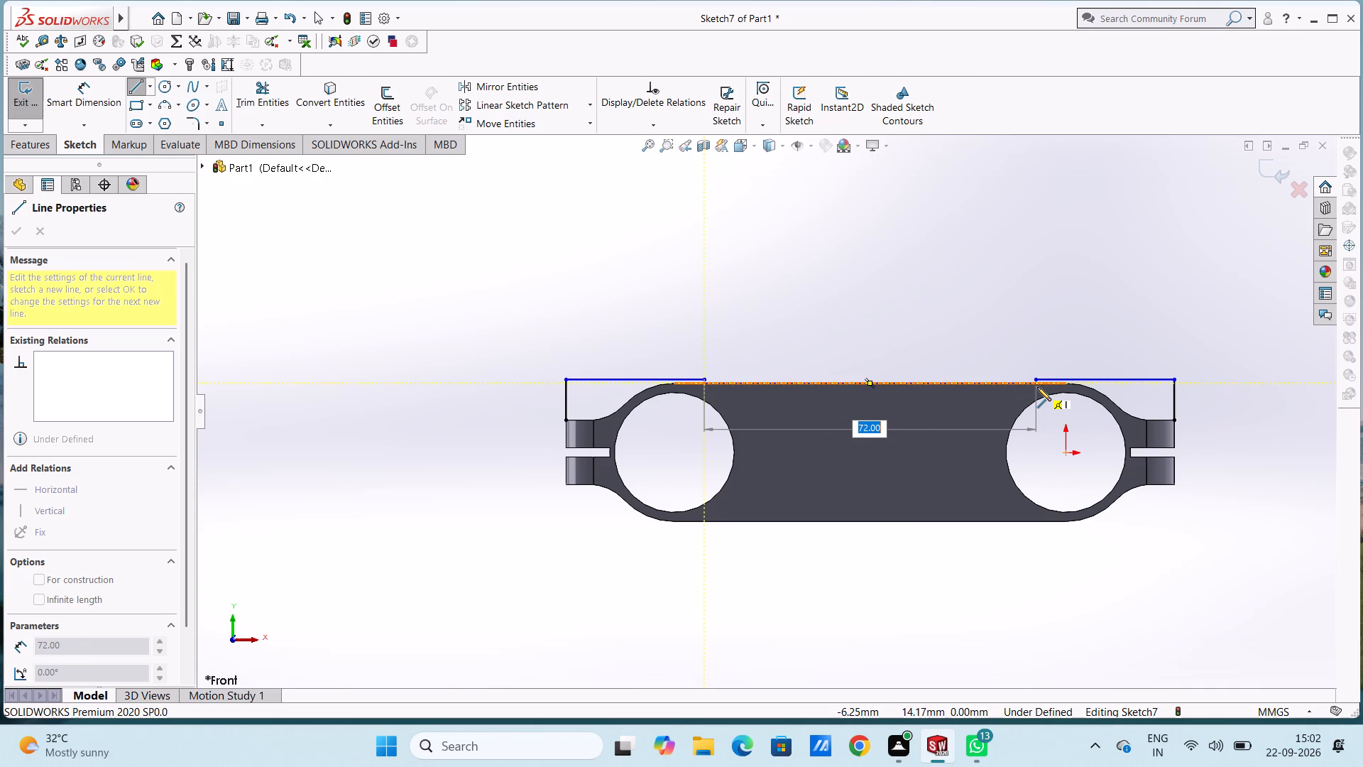
{"action": "left_click", "coordinate": [1037, 387]}
{"action": "key", "text": "Escape"}
{"action": "key", "text": "Escape"}
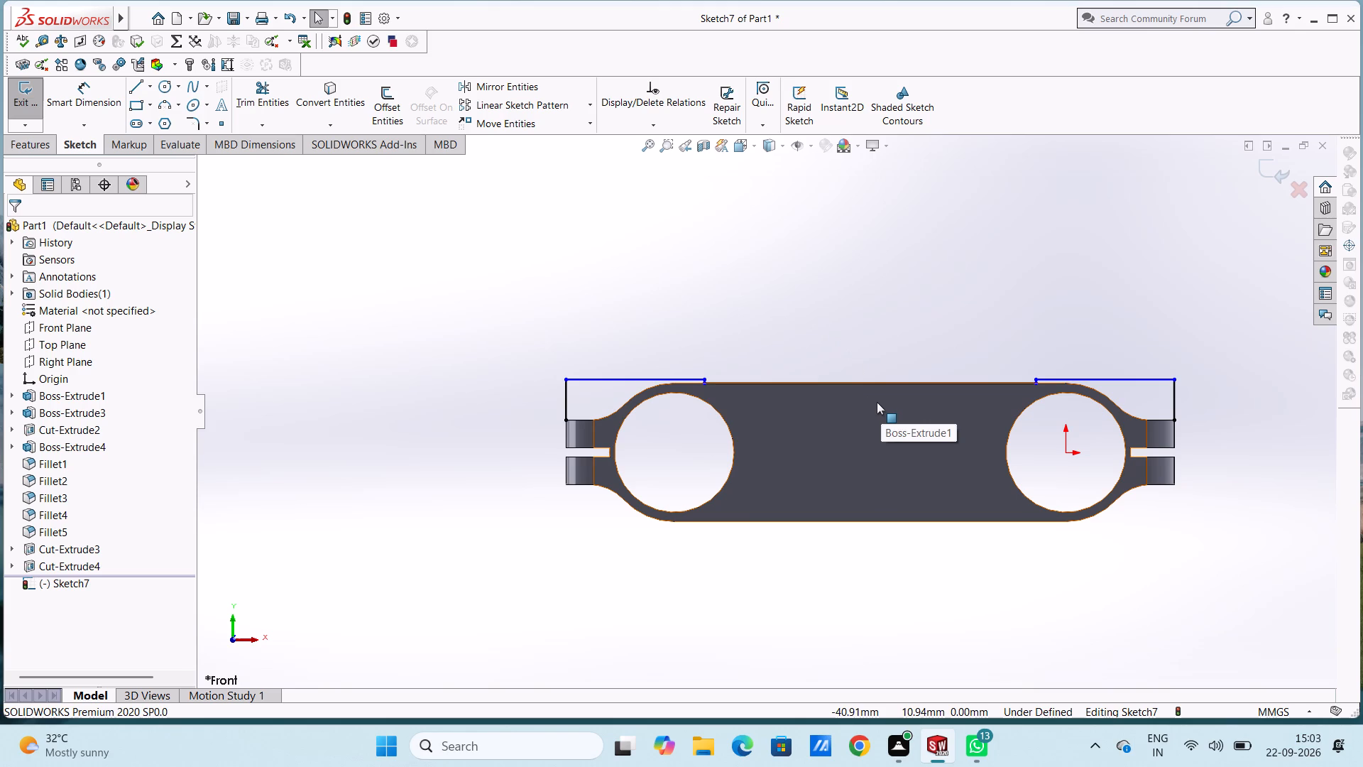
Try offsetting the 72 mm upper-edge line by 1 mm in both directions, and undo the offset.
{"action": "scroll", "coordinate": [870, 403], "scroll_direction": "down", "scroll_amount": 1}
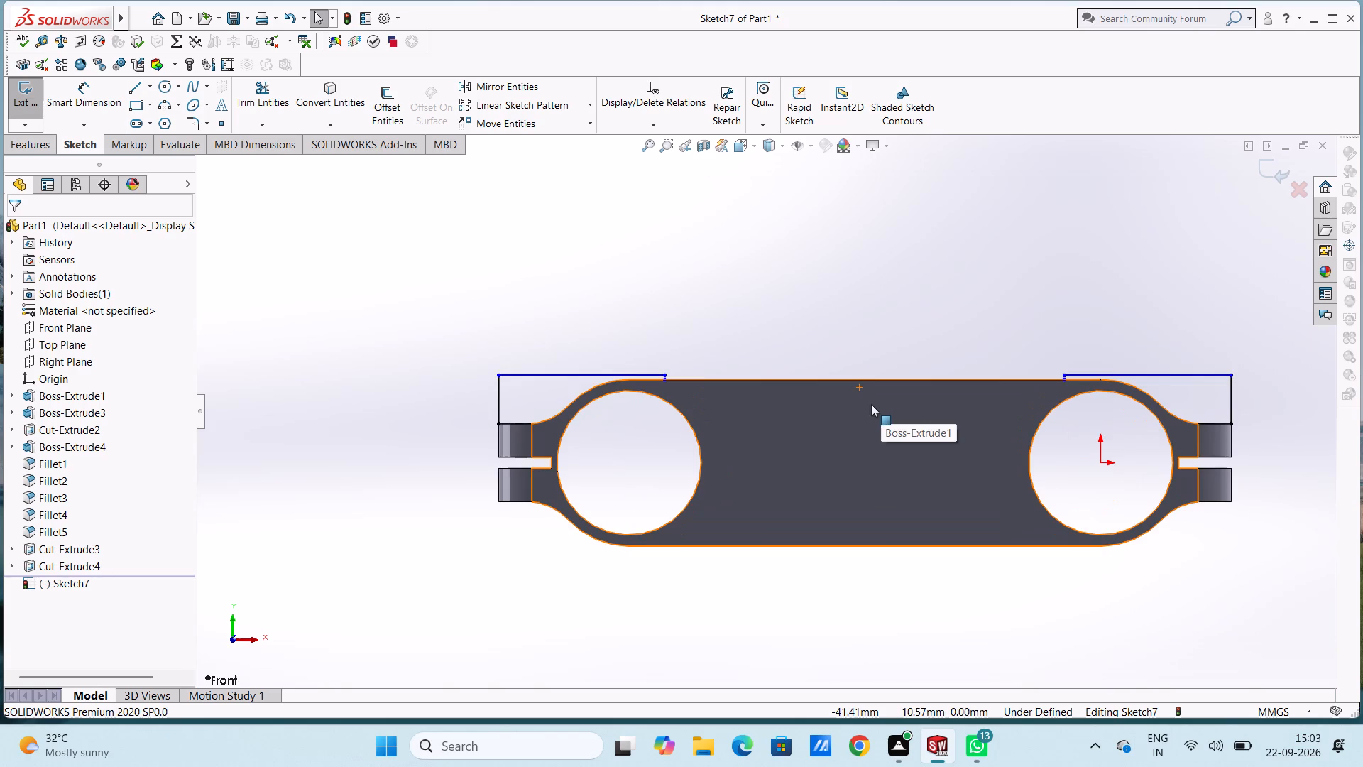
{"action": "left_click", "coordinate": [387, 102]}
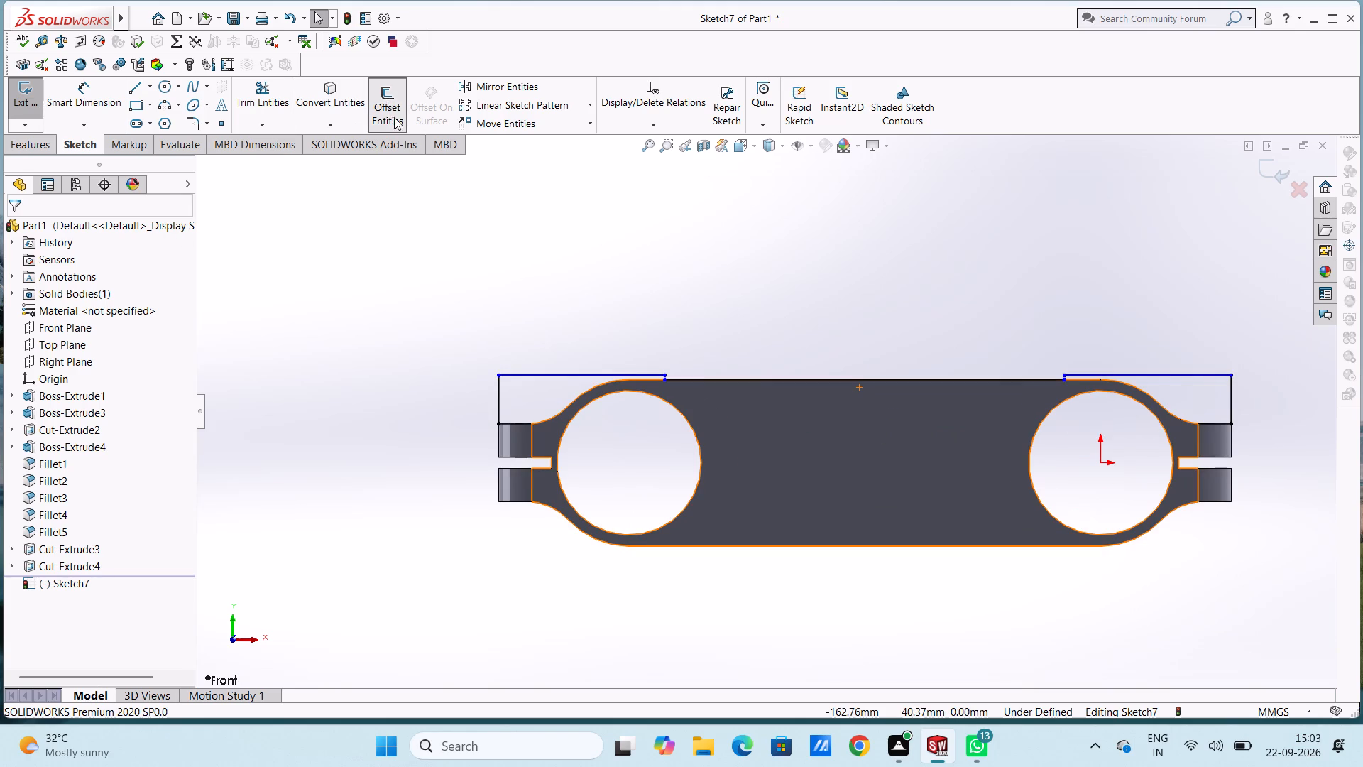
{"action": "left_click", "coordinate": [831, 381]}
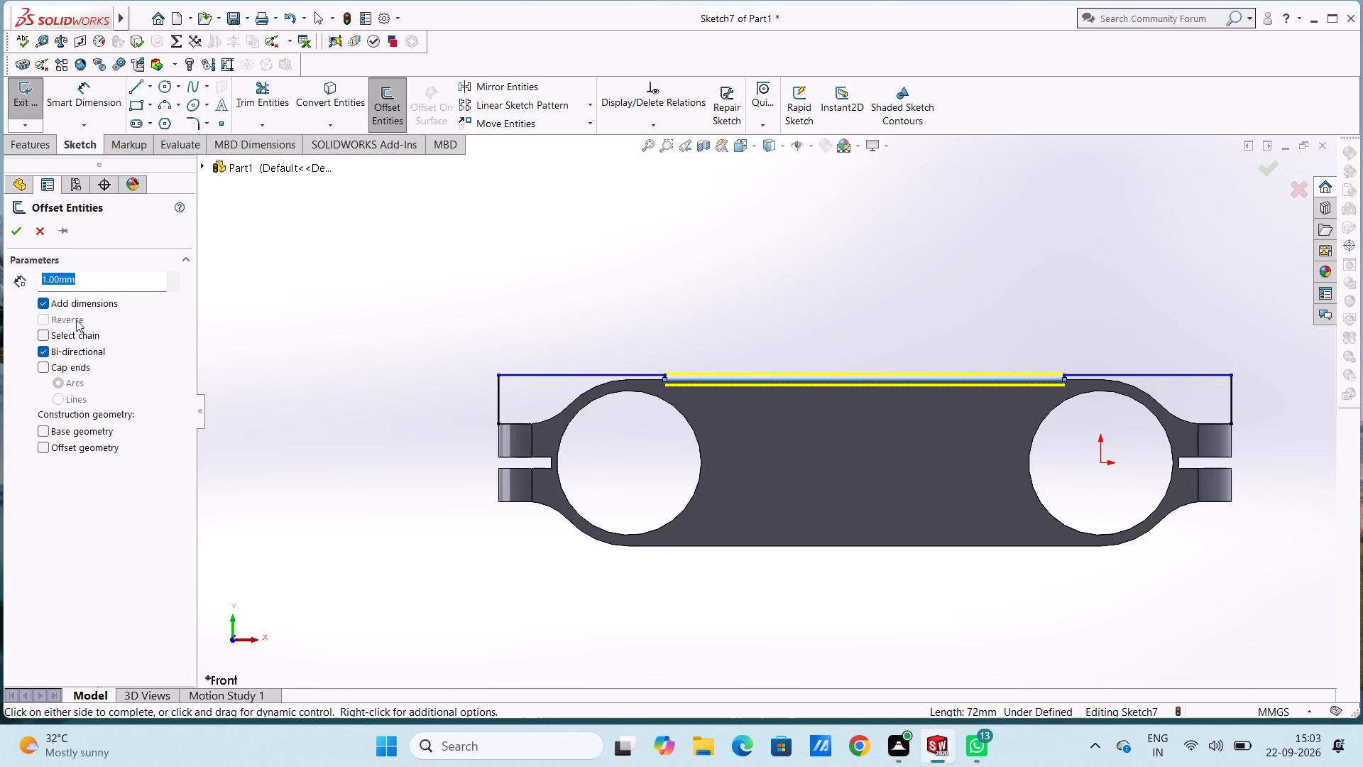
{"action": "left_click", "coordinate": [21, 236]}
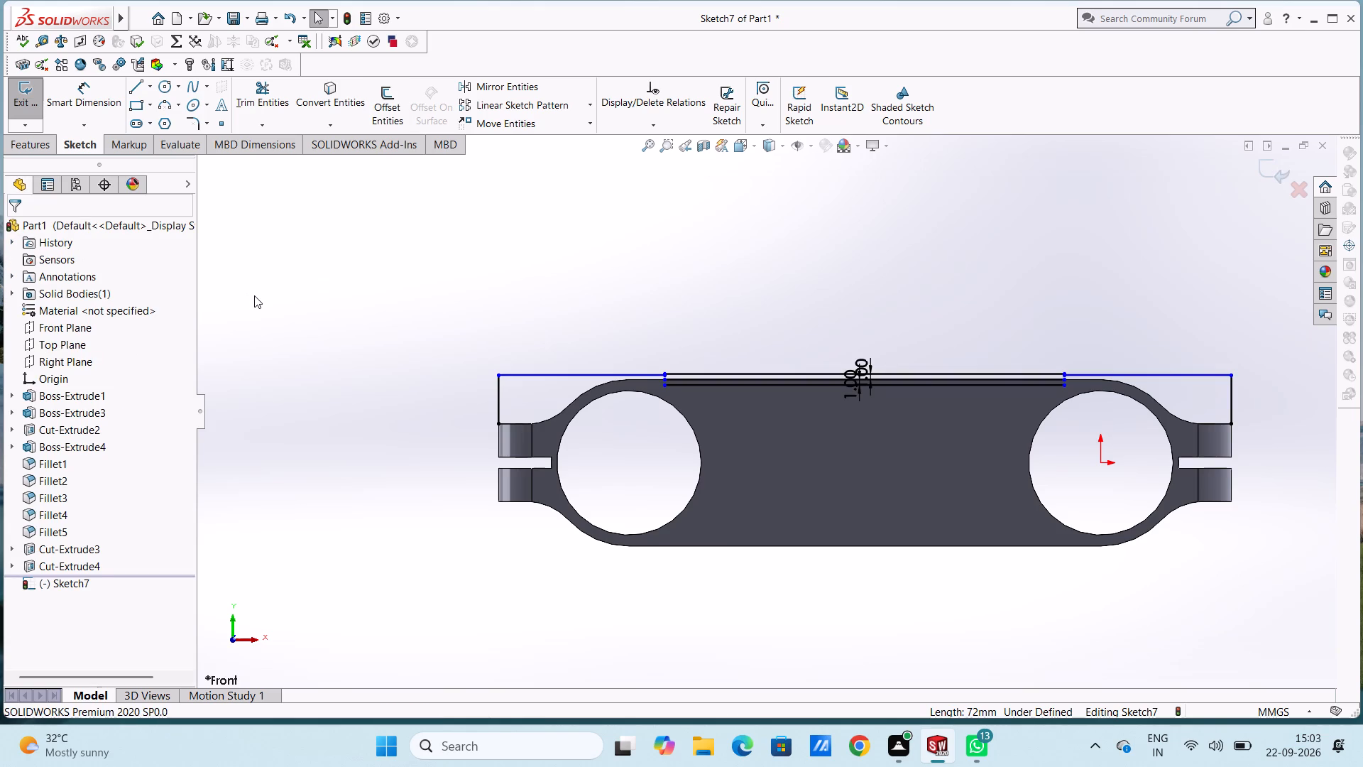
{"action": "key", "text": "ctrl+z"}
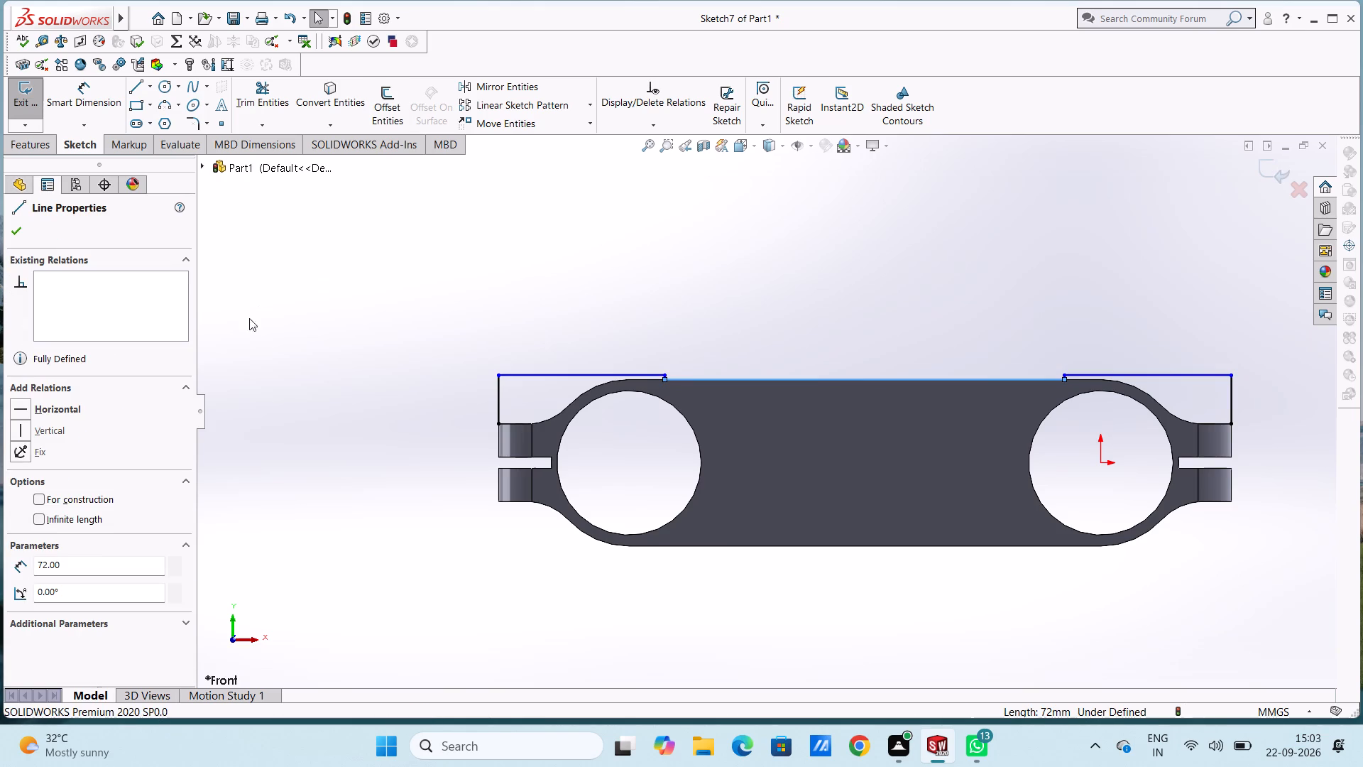
Offset the 72 mm upper-edge line 1 mm into the body, in one direction only.
{"action": "left_click", "coordinate": [386, 92]}
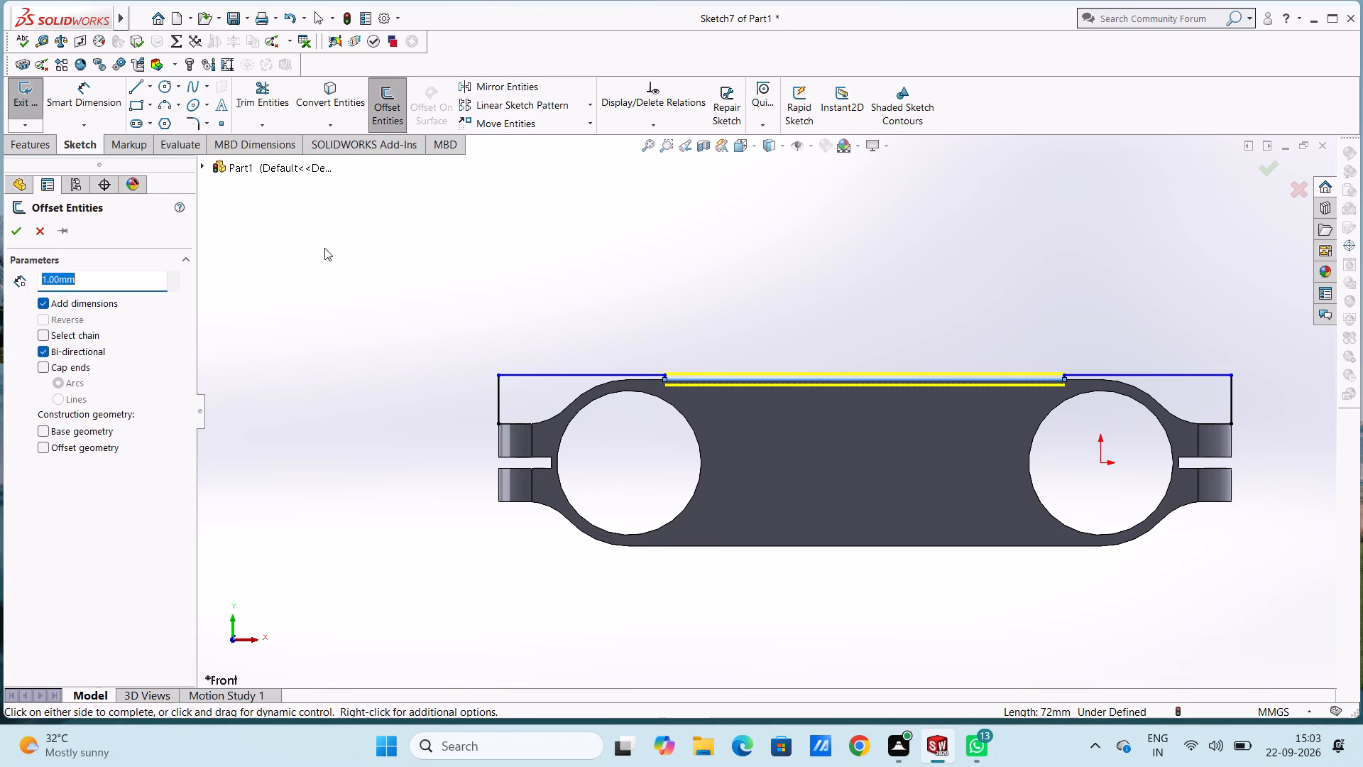
{"action": "left_click", "coordinate": [40, 352]}
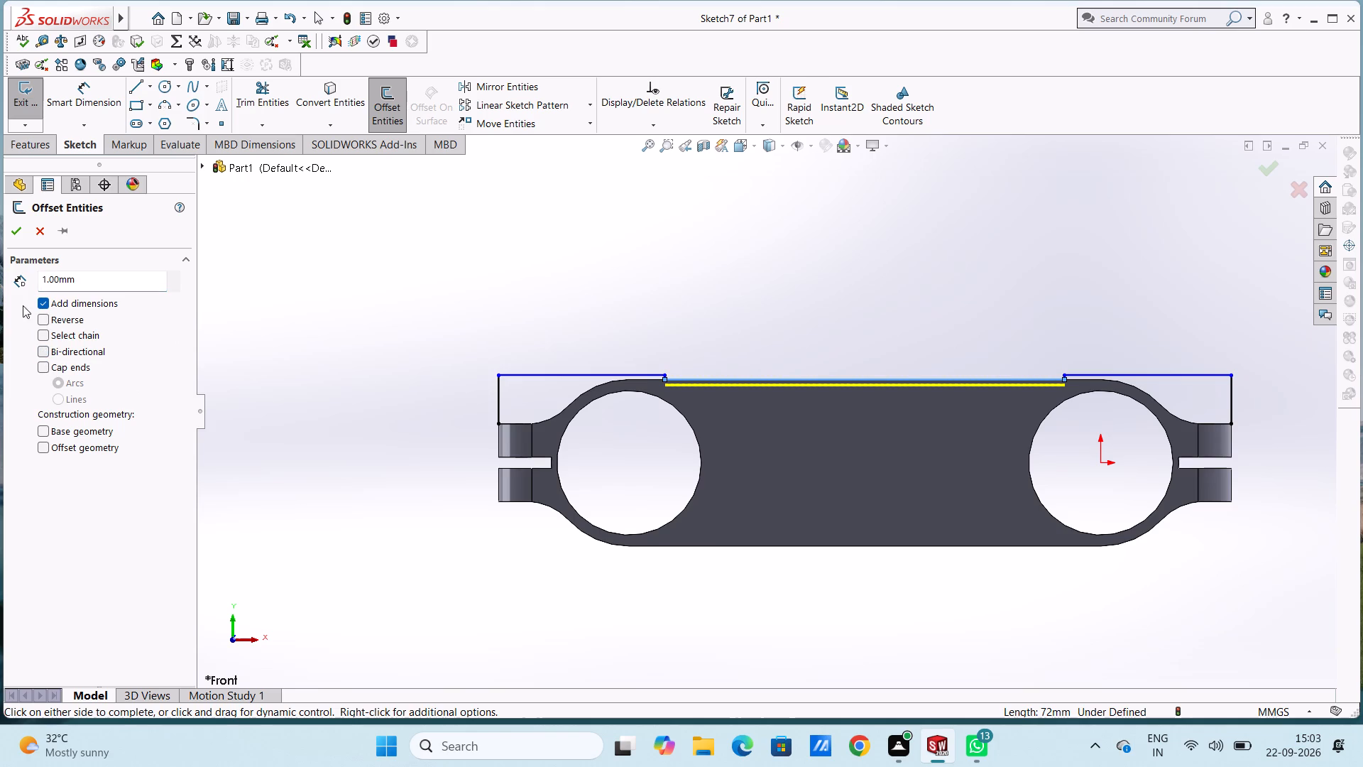
{"action": "left_click", "coordinate": [16, 232]}
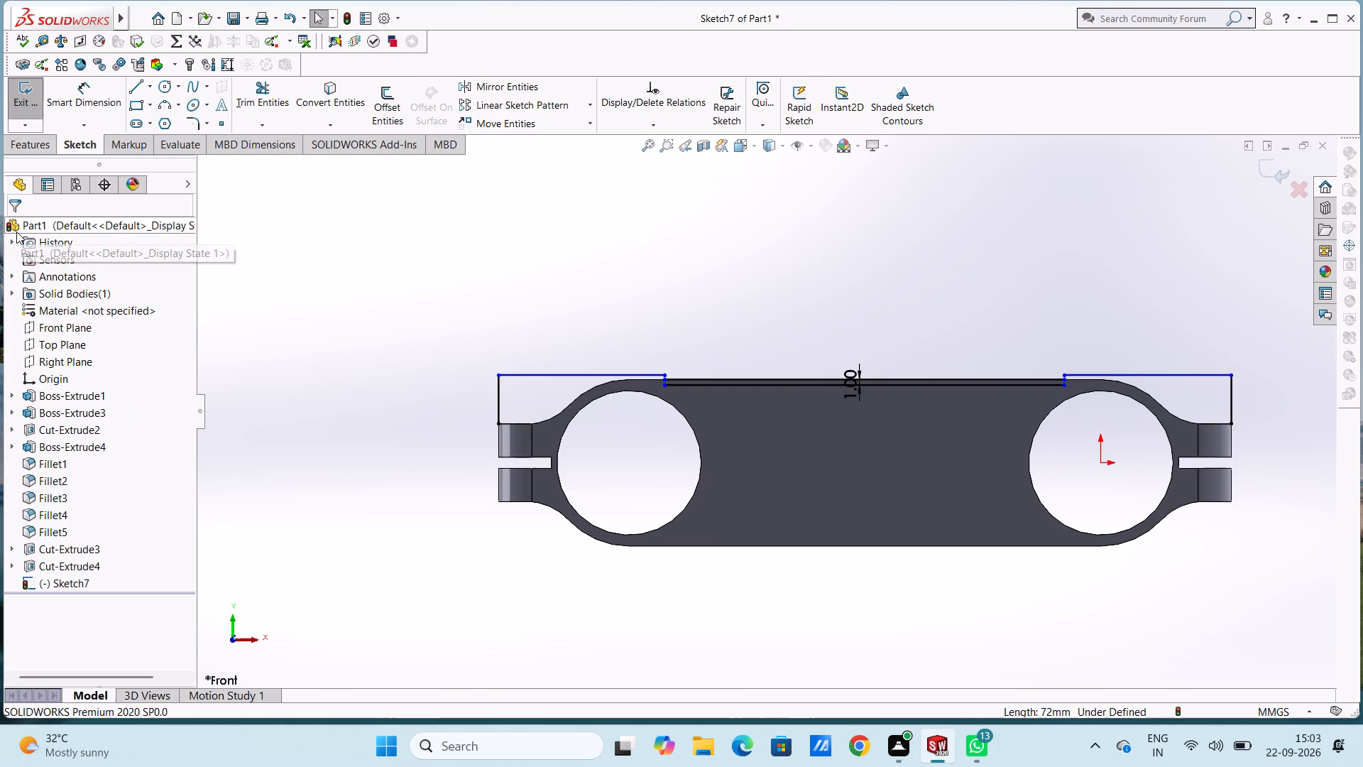
Offset the body's straight lower edge 1 mm inward, with the direction reversed.
{"action": "left_click", "coordinate": [381, 102]}
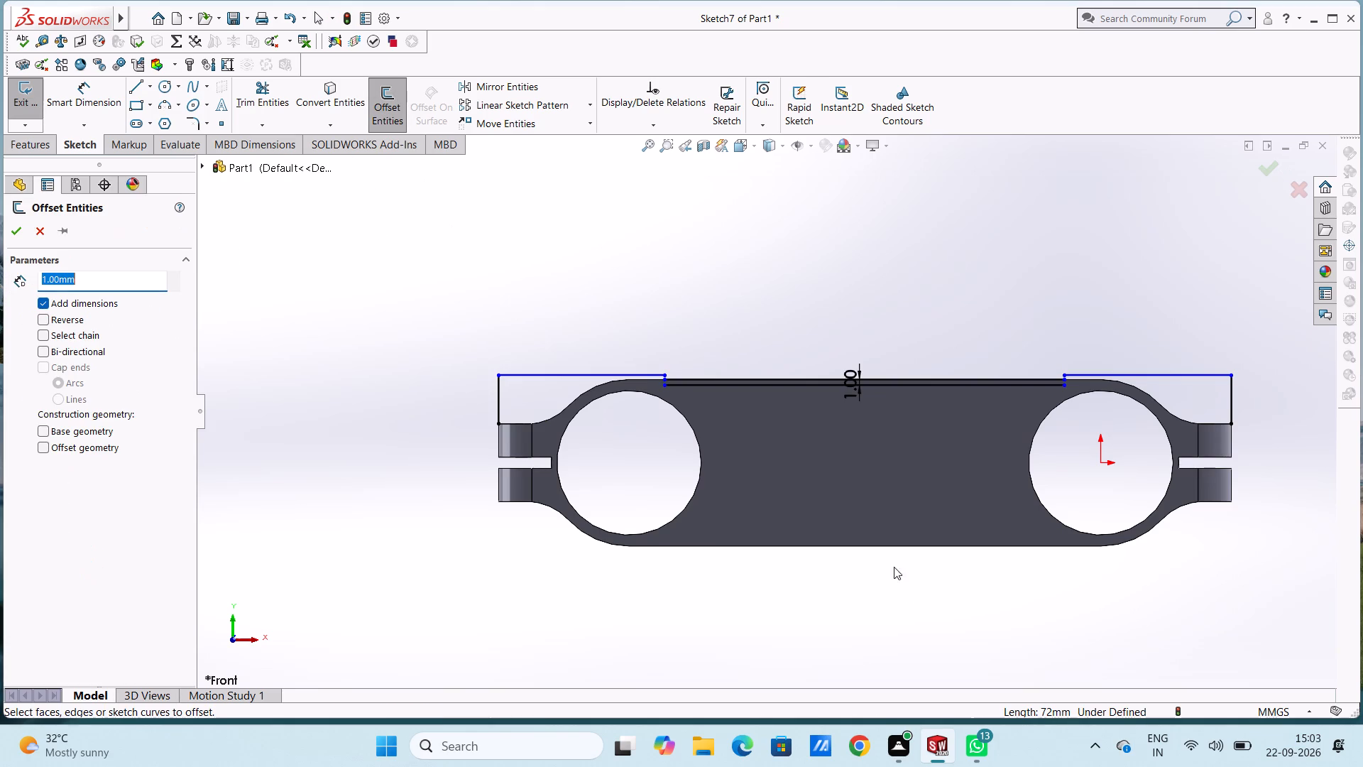
{"action": "left_click", "coordinate": [882, 545]}
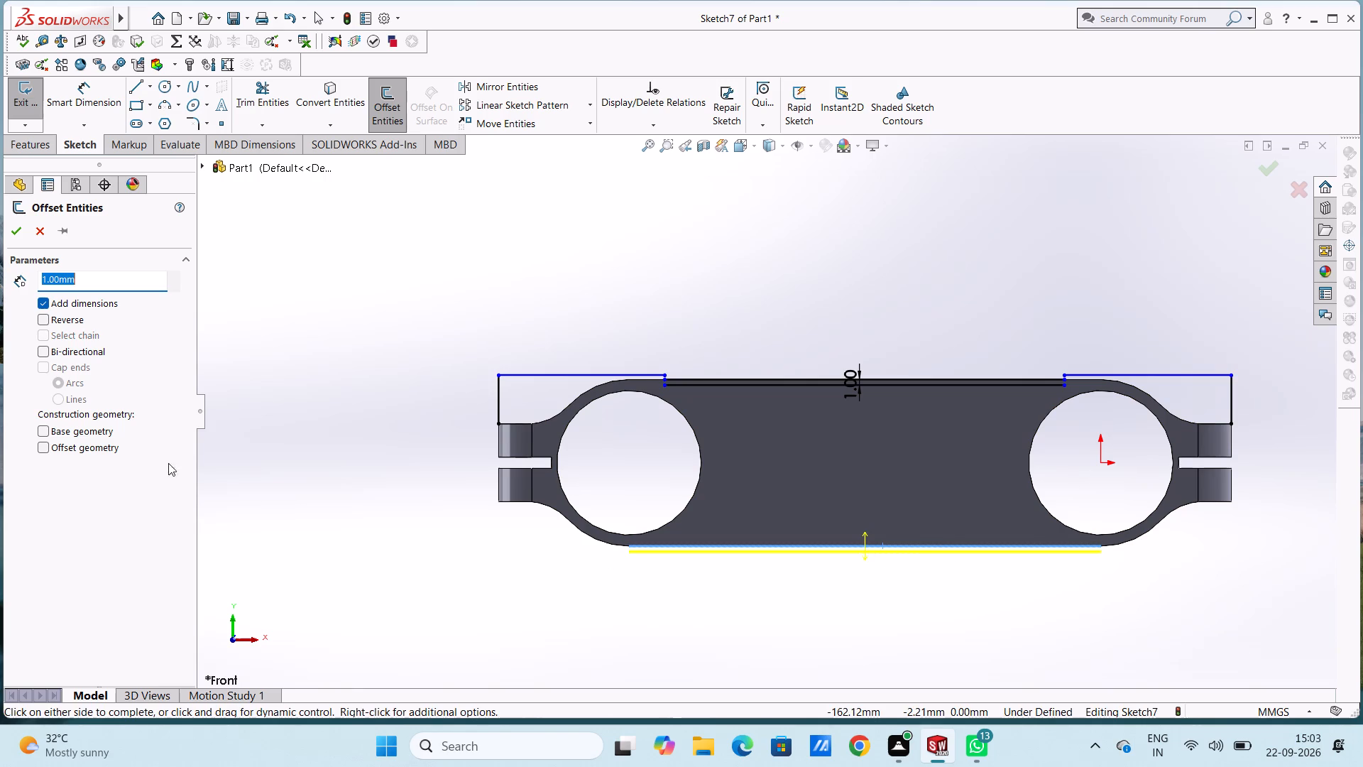
{"action": "left_click", "coordinate": [41, 317]}
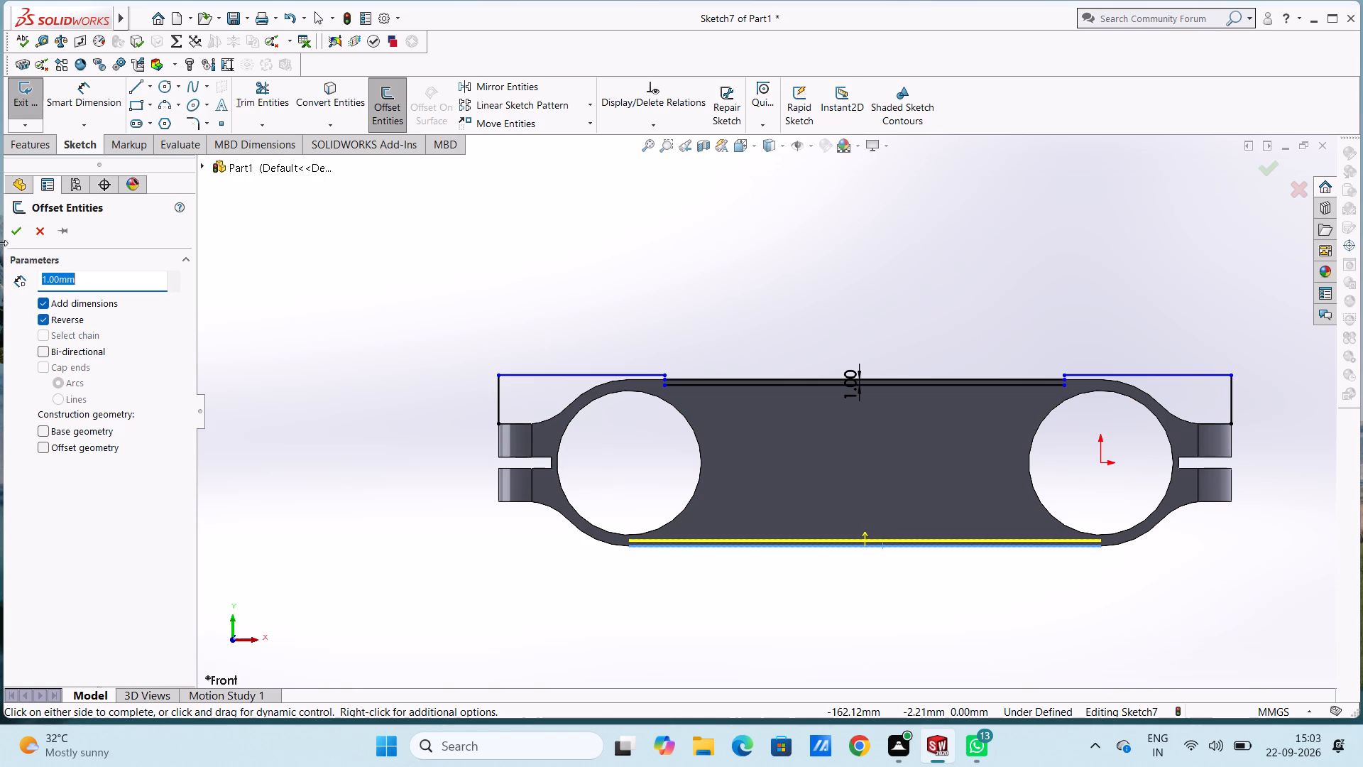
{"action": "left_click", "coordinate": [14, 234]}
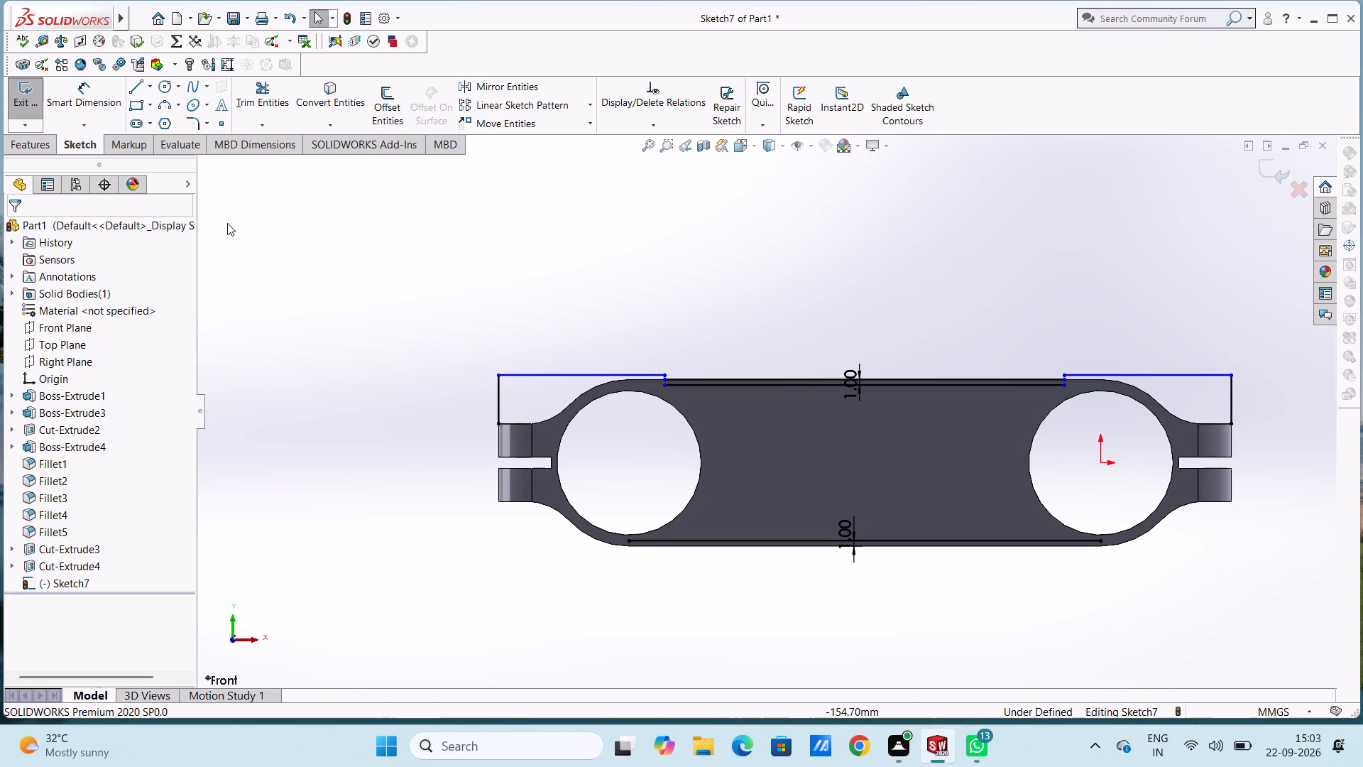
Sketch a 1 mm vertical line joining the upper-edge line to its offset at their negative-X ends.
{"action": "left_click", "coordinate": [133, 90]}
{"action": "scroll", "coordinate": [653, 413], "scroll_direction": "down", "scroll_amount": 4}
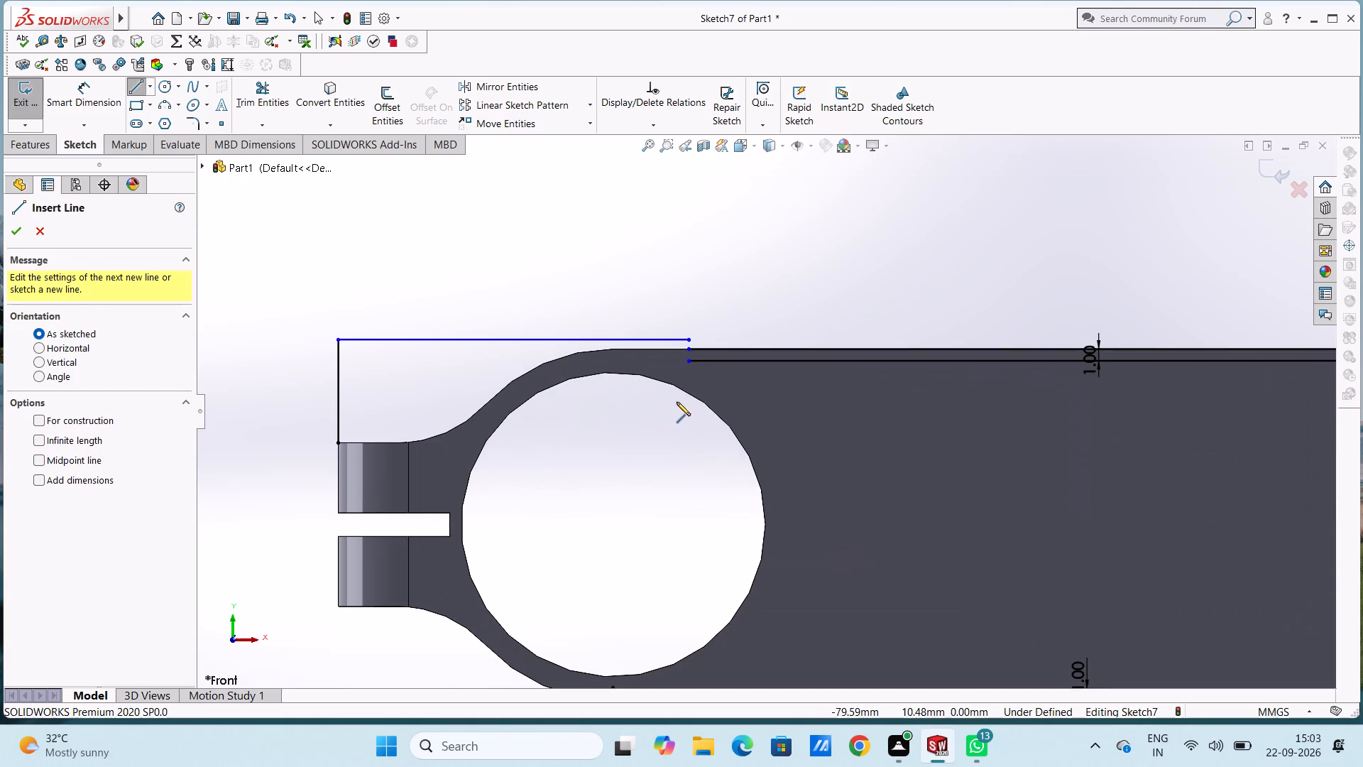
{"action": "left_click", "coordinate": [687, 351]}
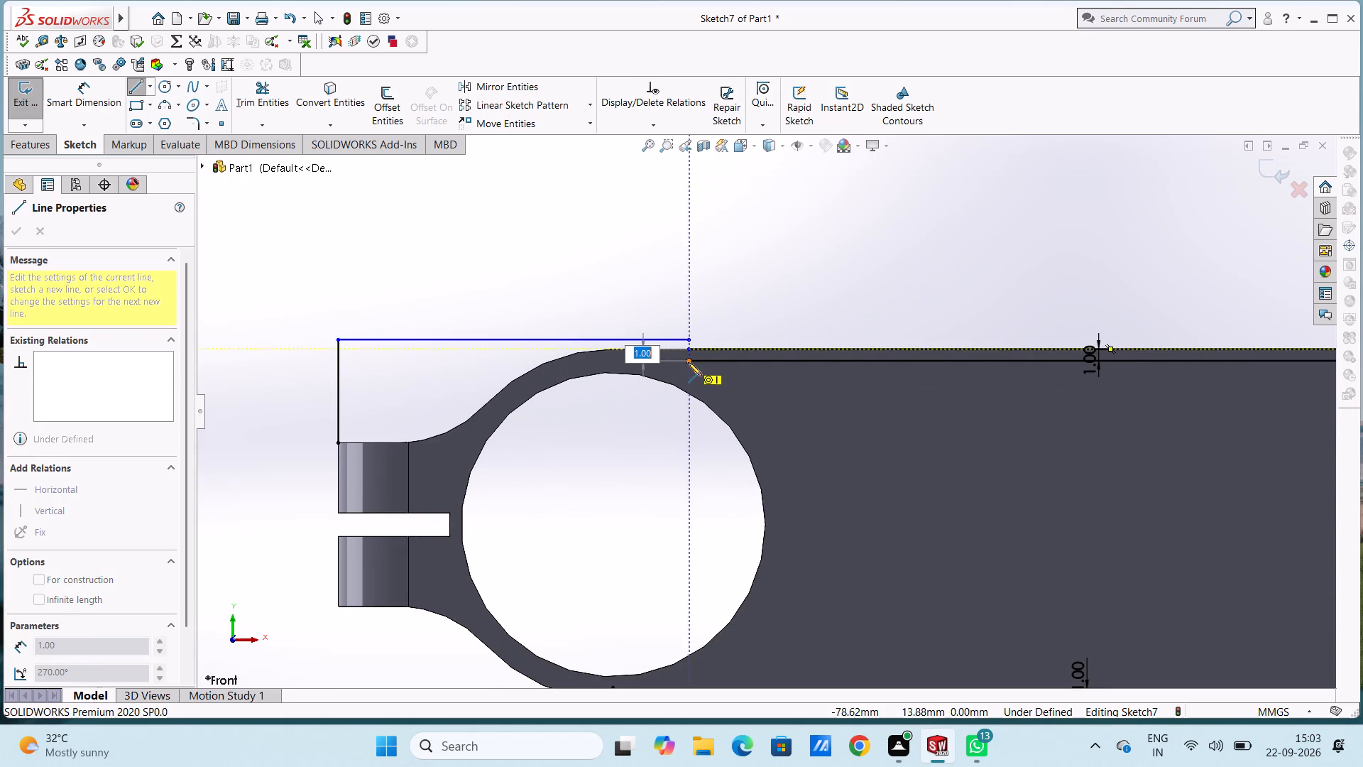
{"action": "left_click", "coordinate": [688, 362]}
{"action": "scroll", "coordinate": [691, 366], "scroll_direction": "up", "scroll_amount": 4}
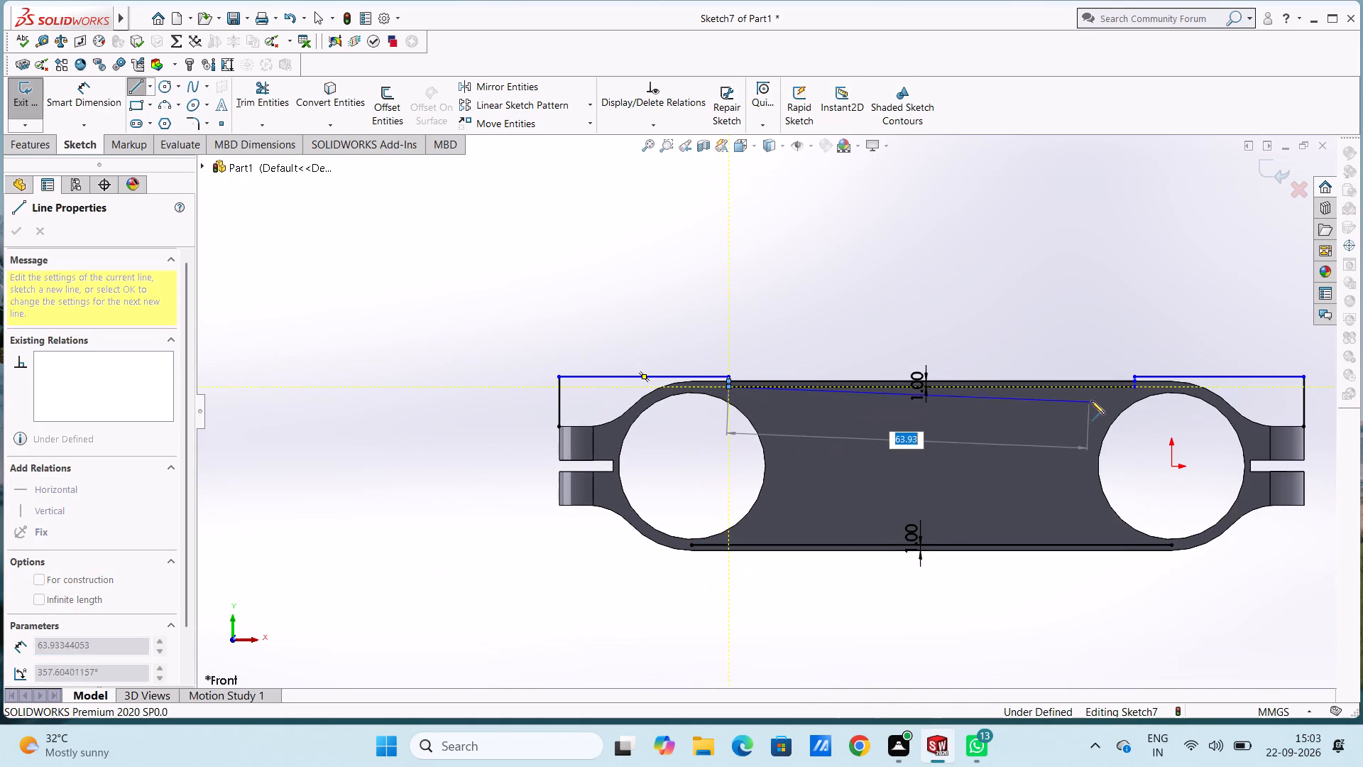
{"action": "key", "text": "Escape"}
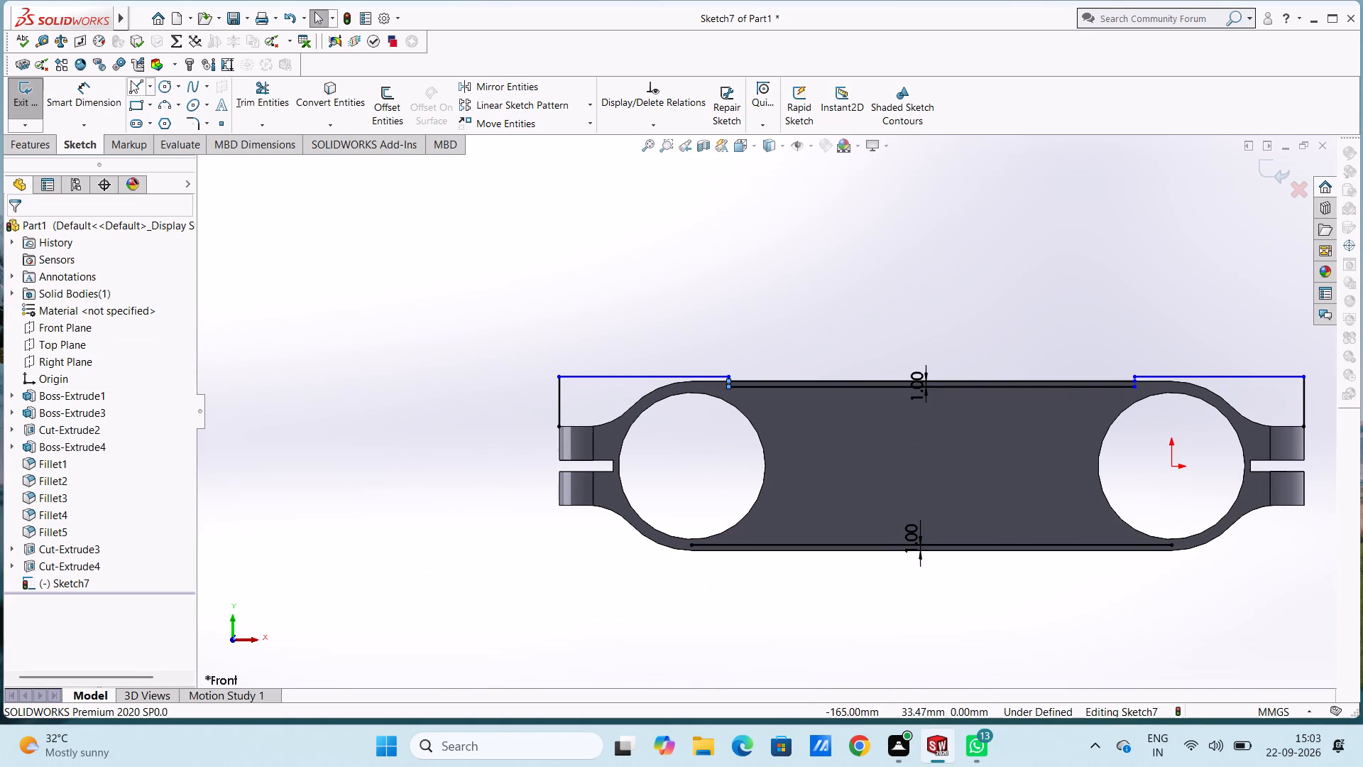
Close the upper strip's positive-X end with a 1 mm vertical line, then continue it about 35 mm down past the body's lower edge.
{"action": "left_click", "coordinate": [132, 80]}
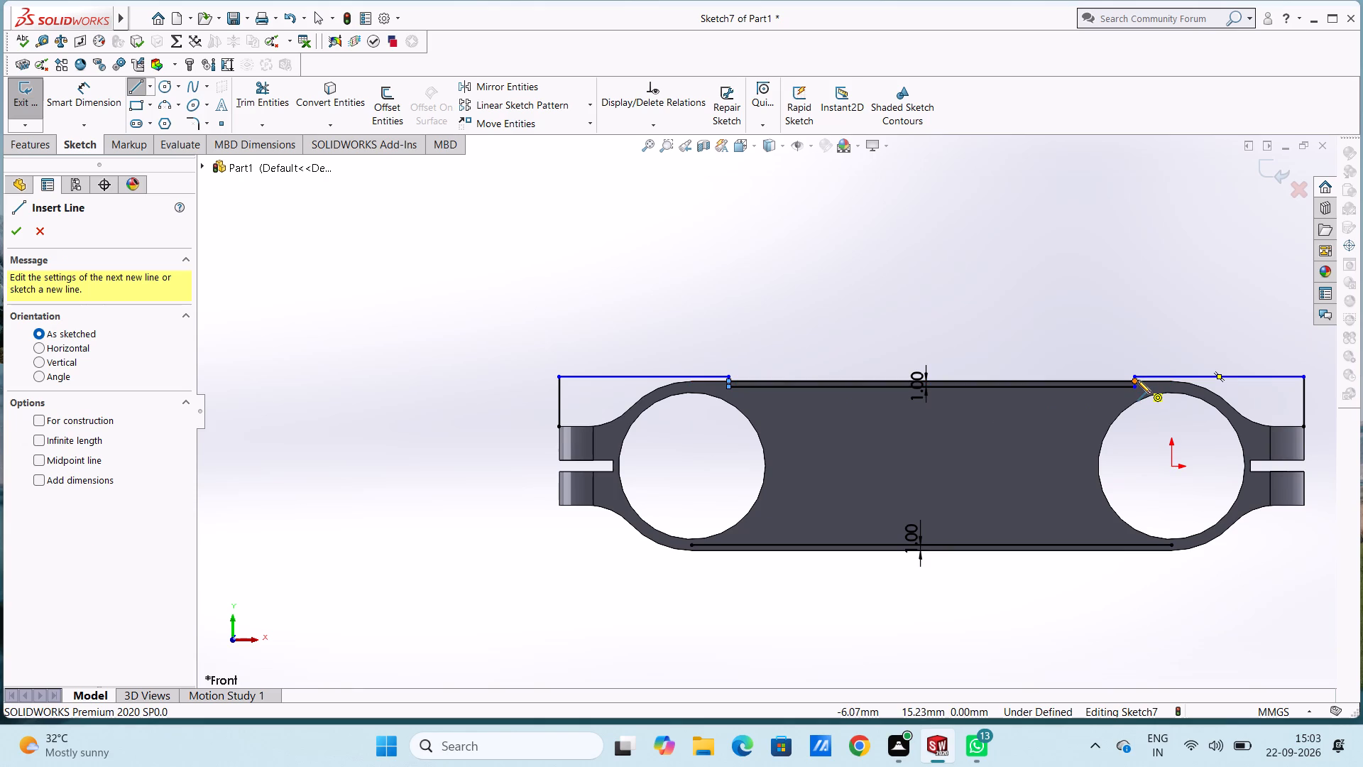
{"action": "left_click", "coordinate": [1137, 380]}
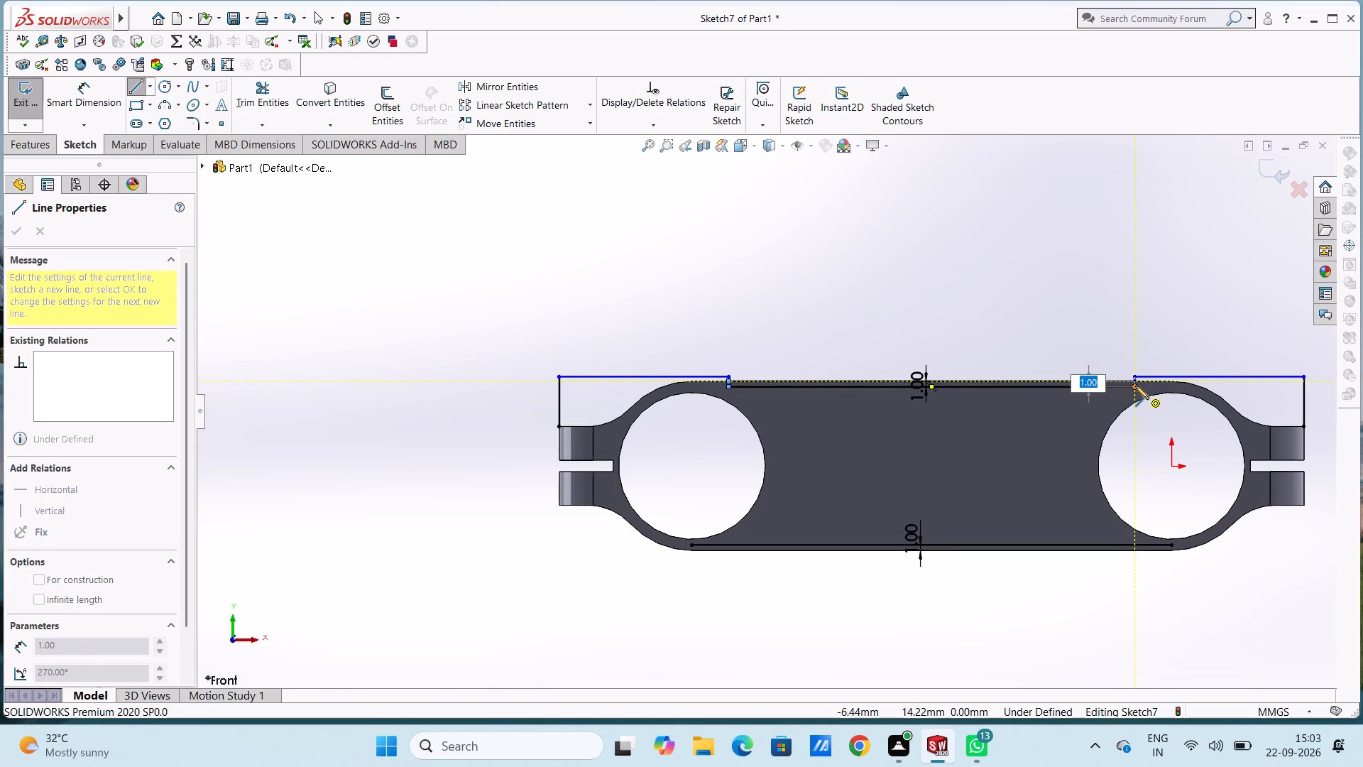
{"action": "left_click", "coordinate": [1135, 386]}
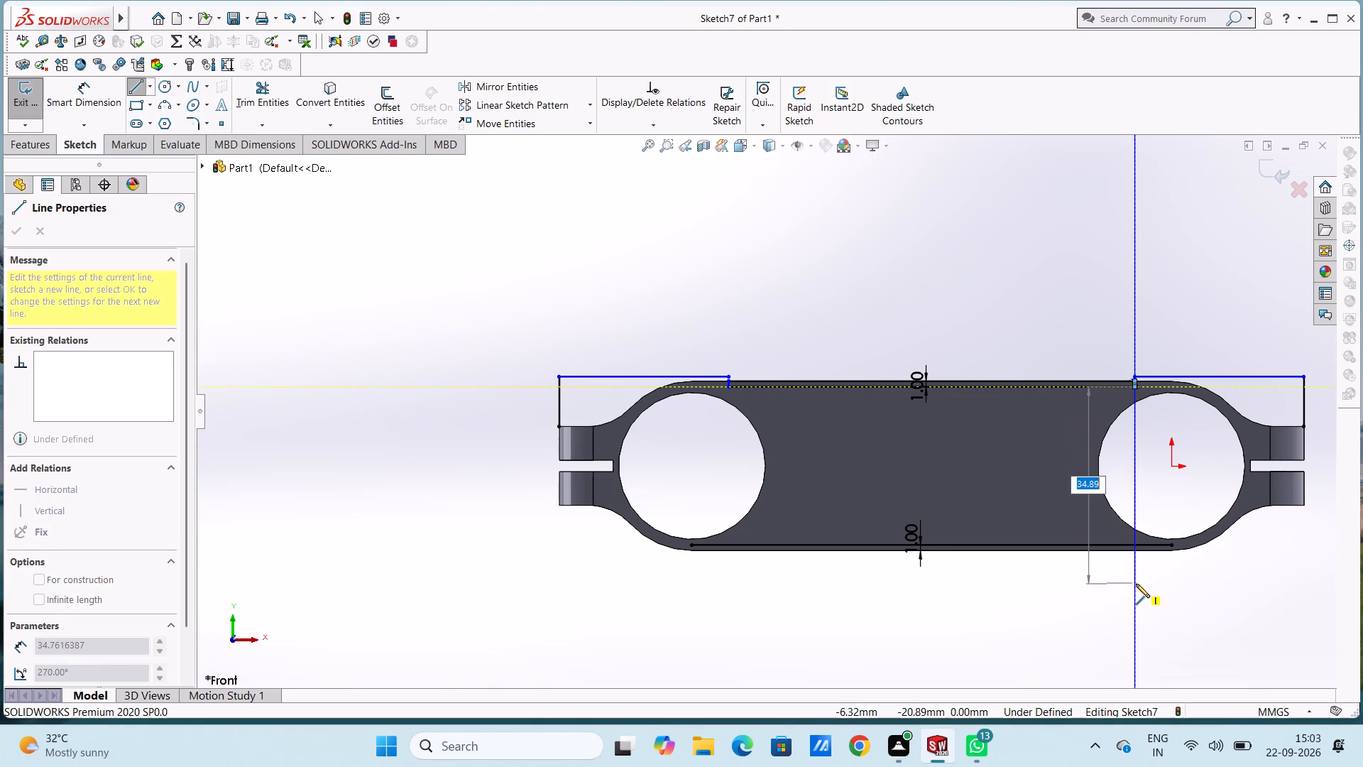
{"action": "left_click", "coordinate": [1136, 584]}
{"action": "key", "text": "Escape"}
{"action": "key", "text": "Escape"}
{"action": "key", "text": "Escape"}
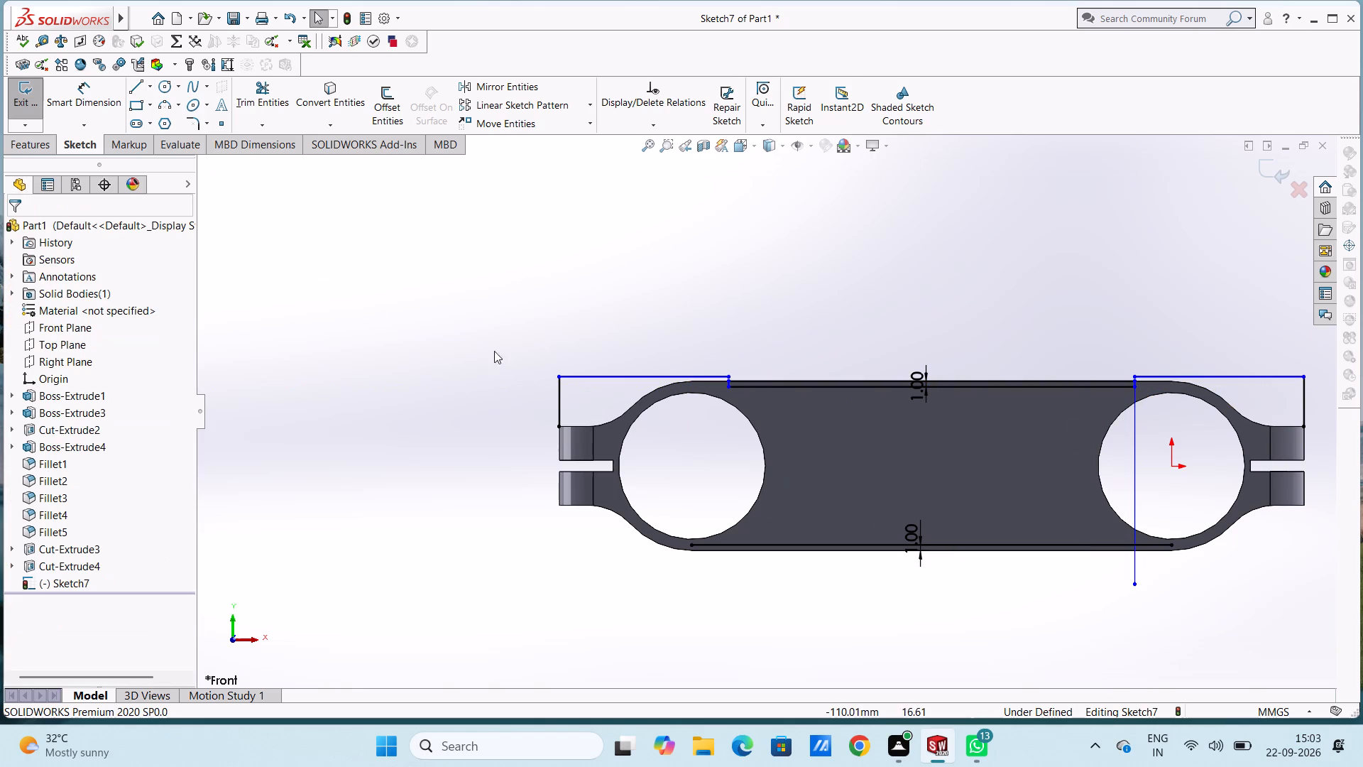
Sketch a vertical line from the upper strip's lower negative-X corner down past the body's lower edge.
{"action": "left_click", "coordinate": [133, 81]}
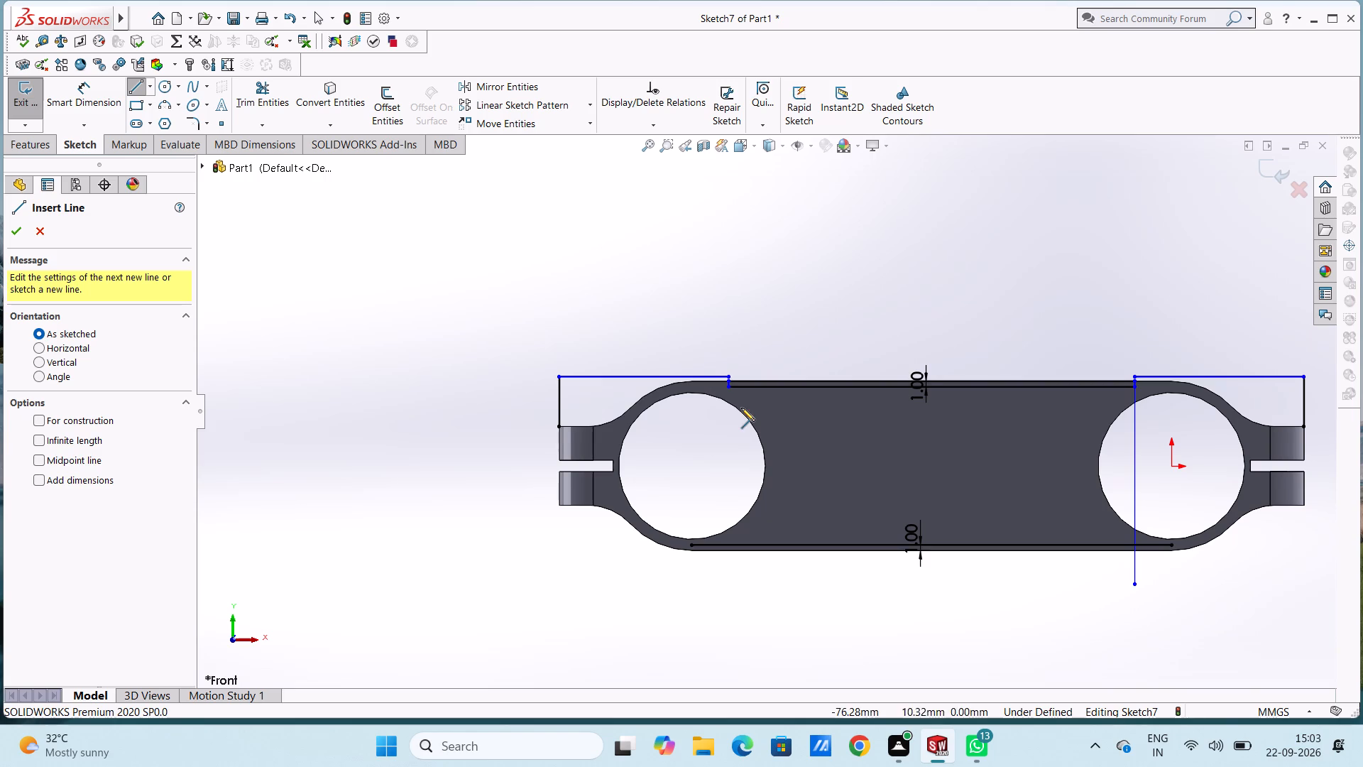
{"action": "left_click", "coordinate": [730, 390]}
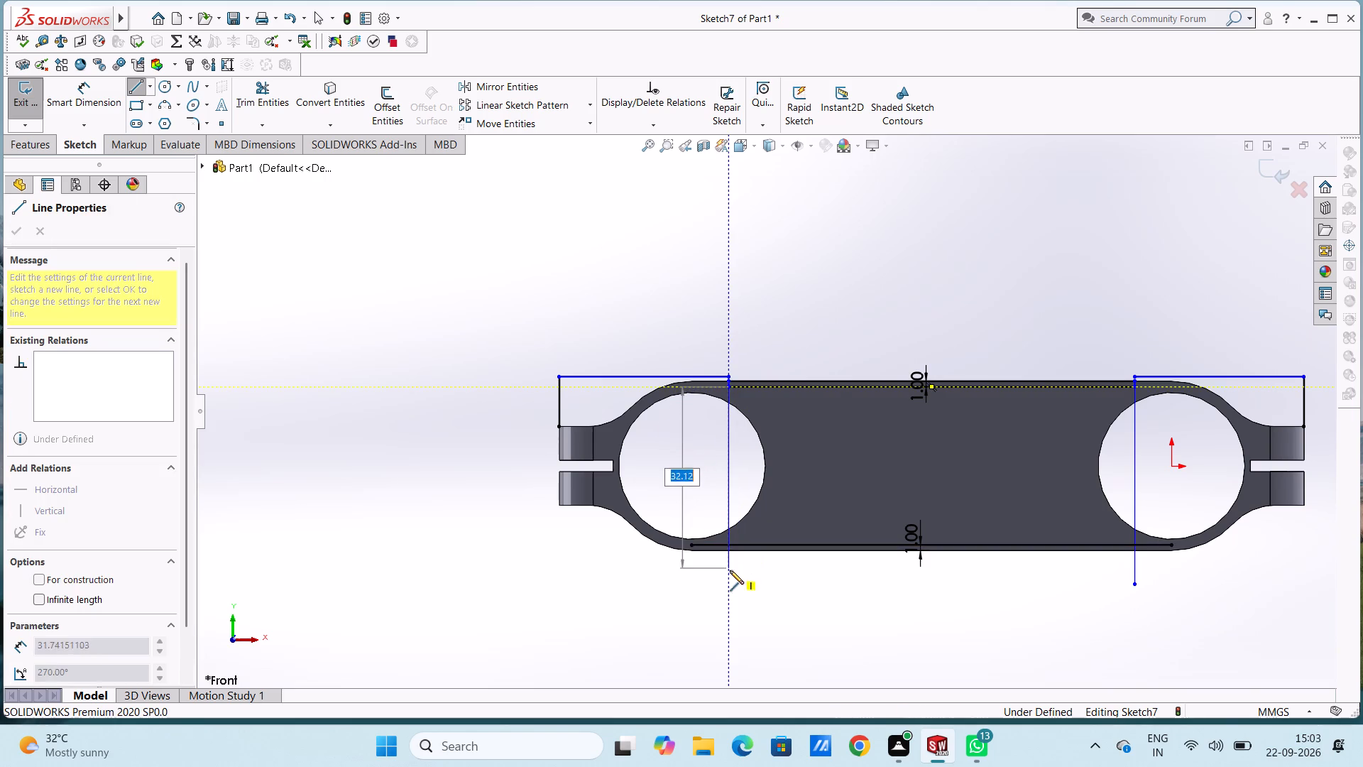
{"action": "left_click", "coordinate": [730, 580]}
{"action": "key", "text": "Escape"}
{"action": "key", "text": "Escape"}
{"action": "key", "text": "Escape"}
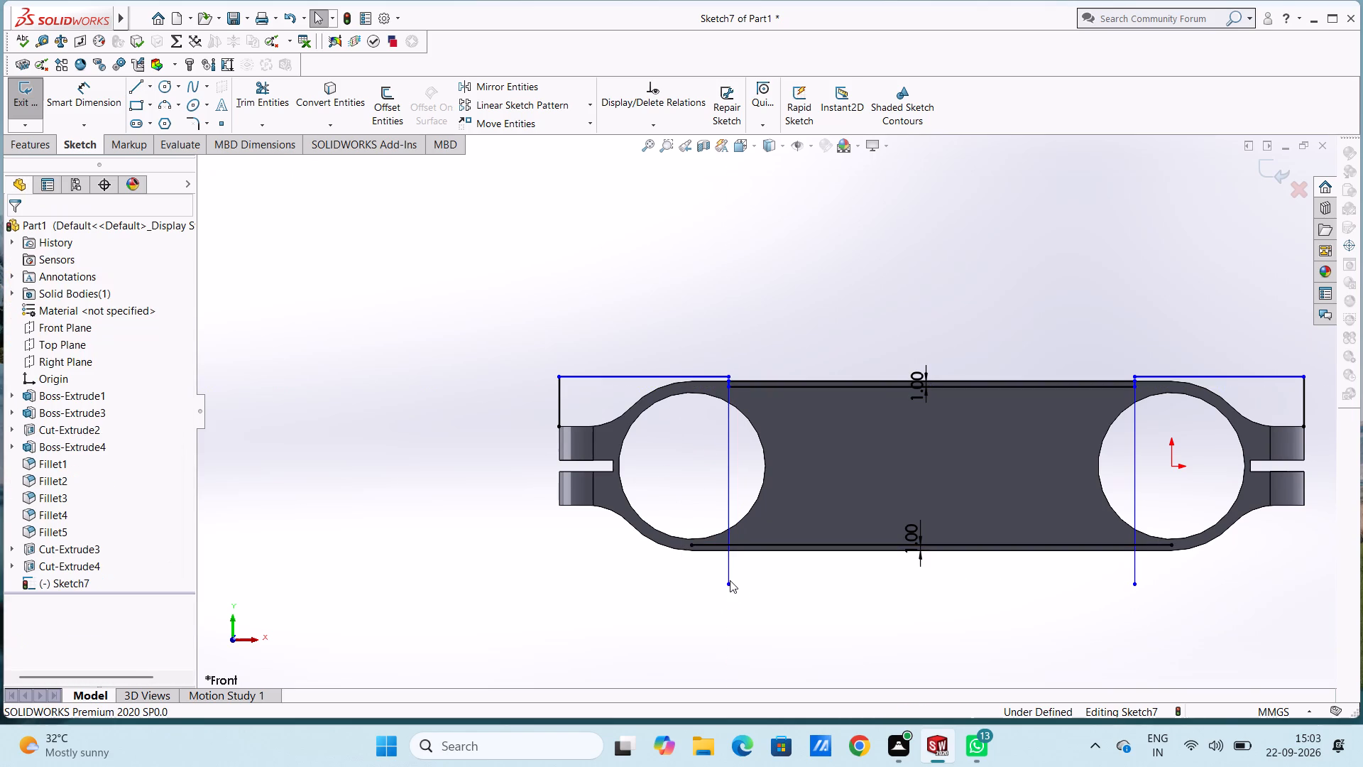
Trim away the leftover horizontal and vertical sketch lines outside the body above both collar ends.
{"action": "left_click", "coordinate": [256, 91]}
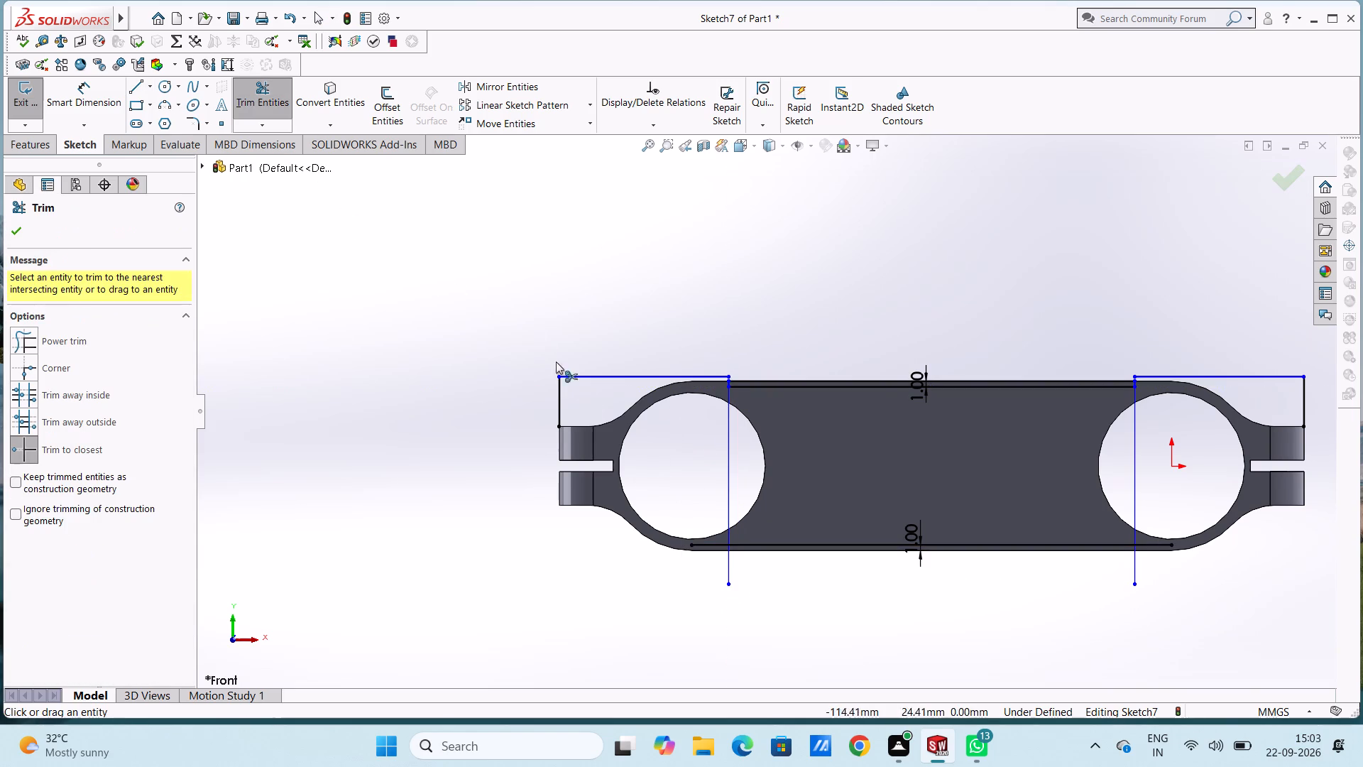
{"action": "left_click", "coordinate": [557, 396]}
{"action": "left_click", "coordinate": [611, 378]}
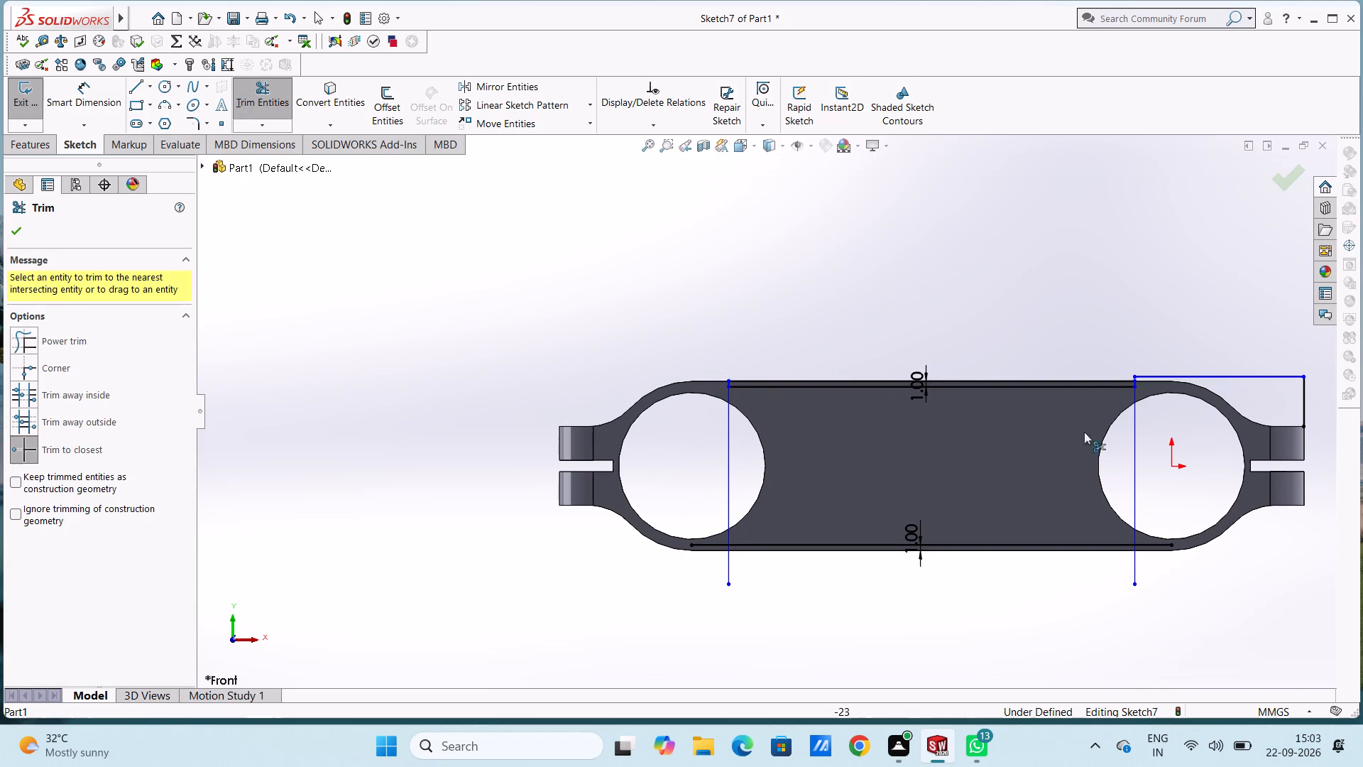
{"action": "left_click", "coordinate": [1157, 376]}
{"action": "left_click", "coordinate": [1302, 390]}
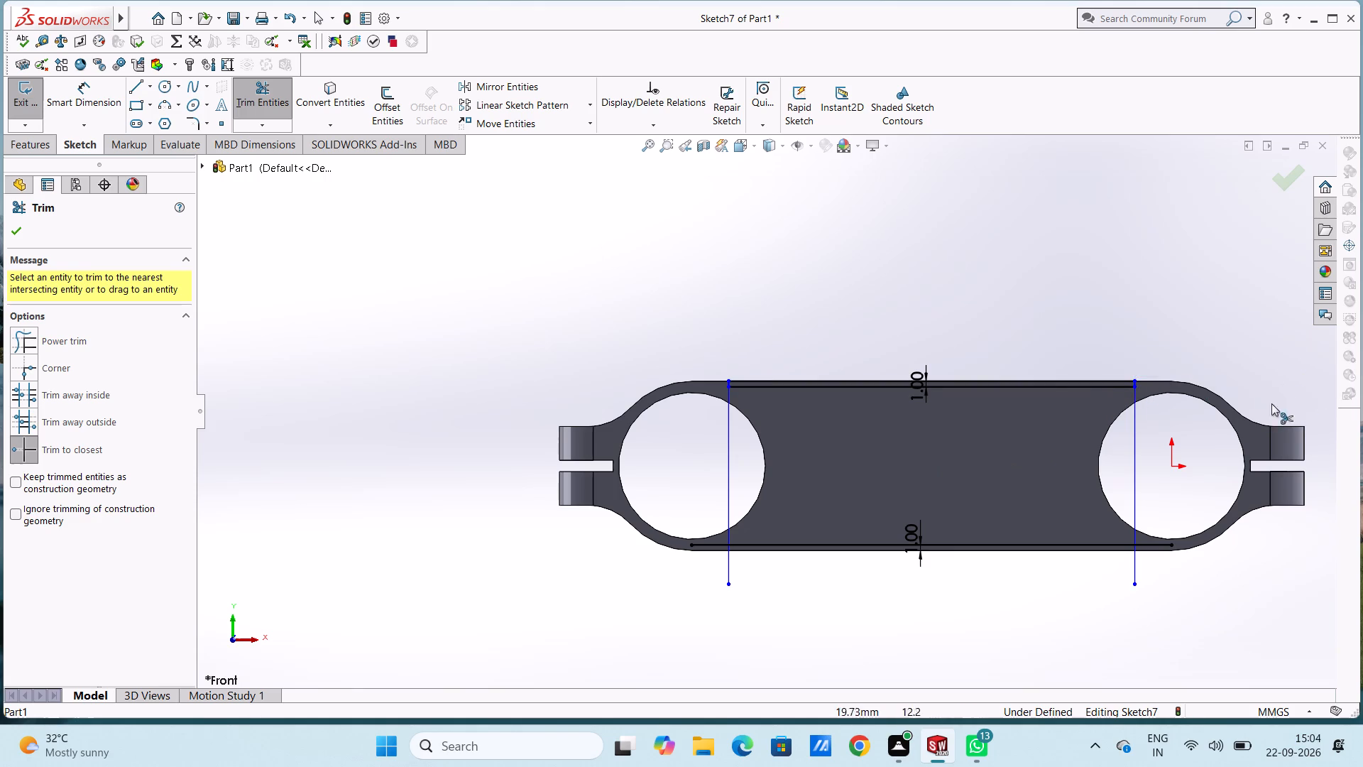
Trim both long verticals between the strips, plus the lower offset line's negative-X overhang and the vertical remnant there.
{"action": "left_click", "coordinate": [1136, 464]}
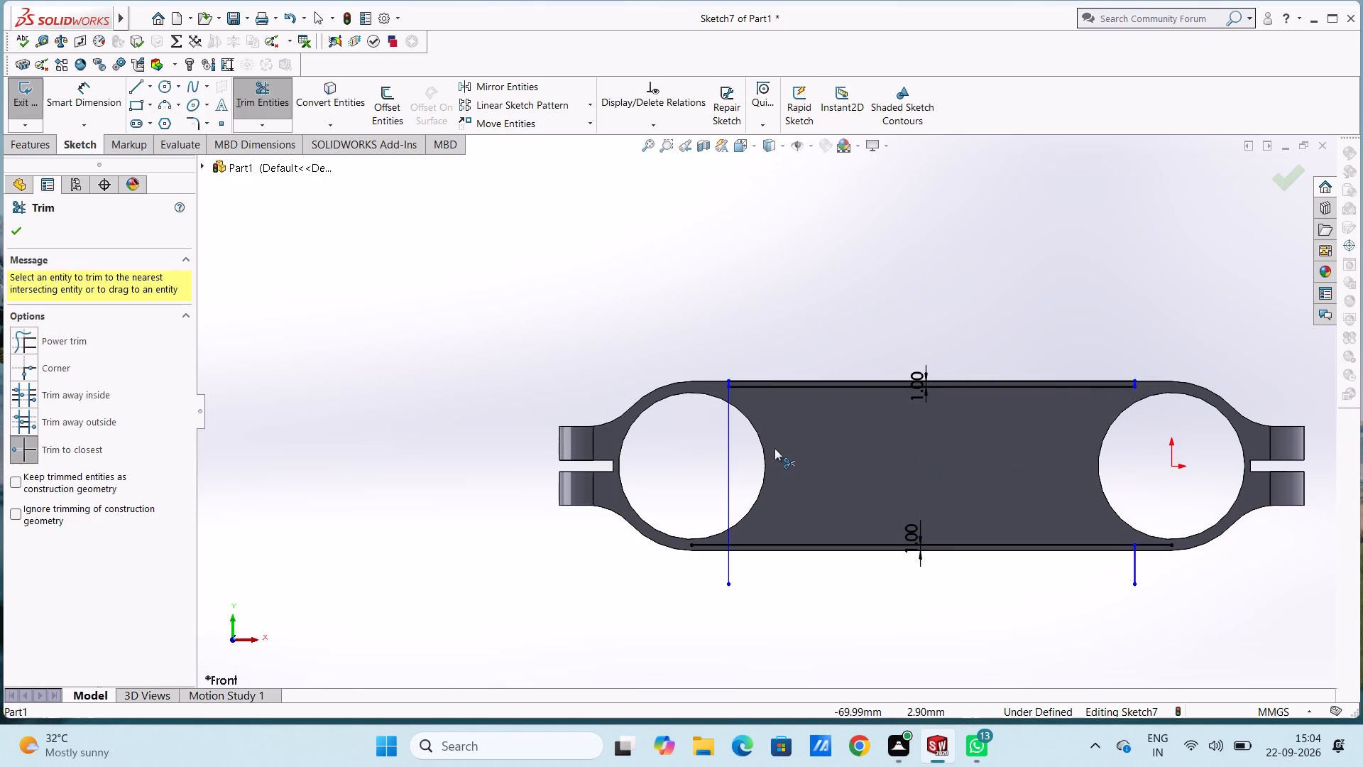
{"action": "left_click", "coordinate": [730, 451]}
{"action": "scroll", "coordinate": [853, 602], "scroll_direction": "down", "scroll_amount": 5}
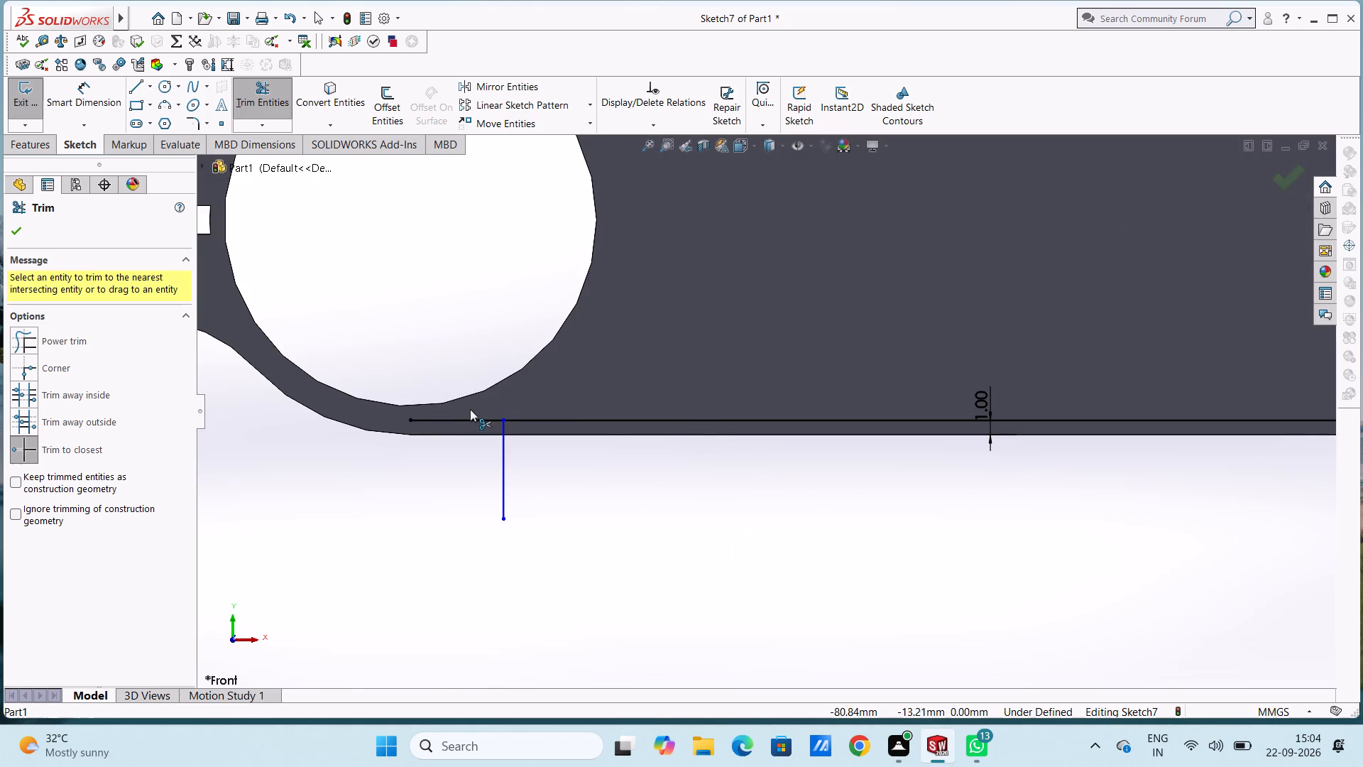
{"action": "left_click", "coordinate": [474, 420]}
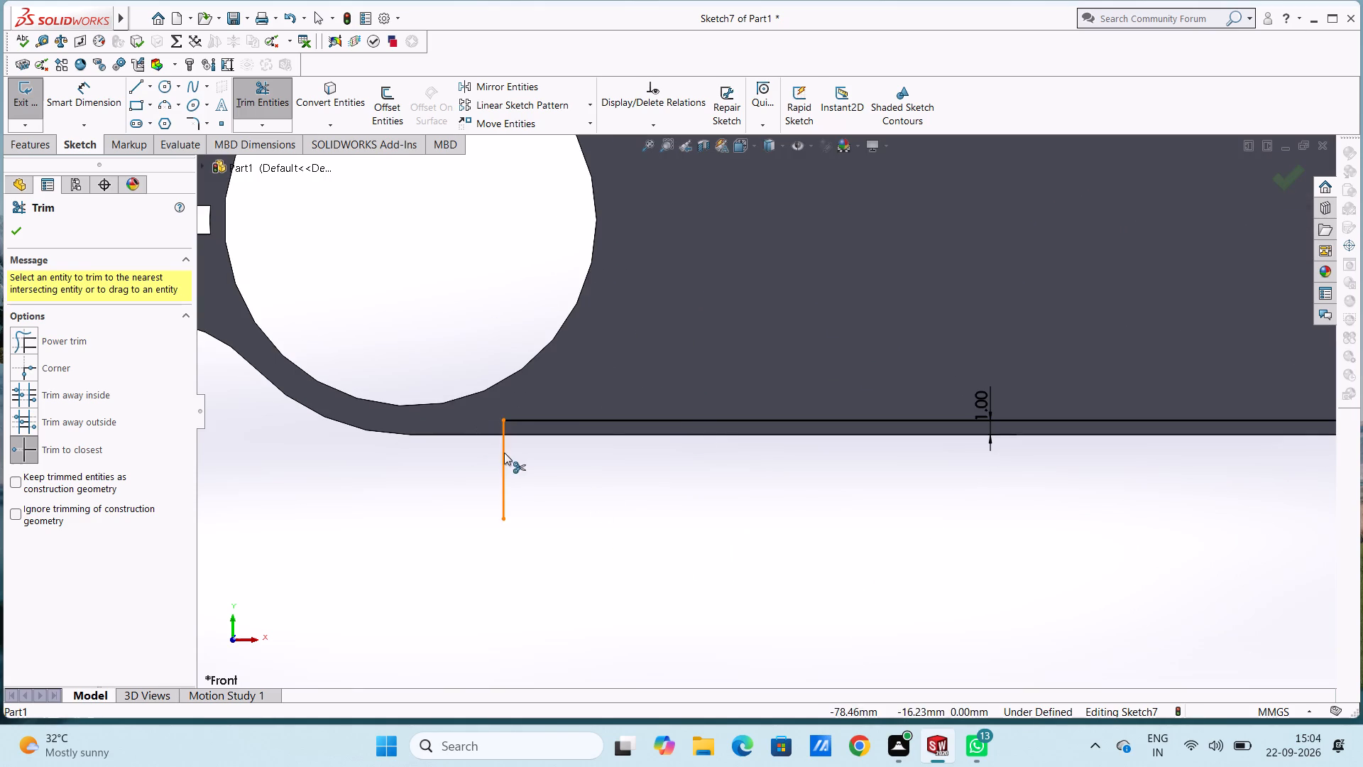
{"action": "left_click", "coordinate": [503, 453]}
{"action": "scroll", "coordinate": [718, 521], "scroll_direction": "up", "scroll_amount": 4}
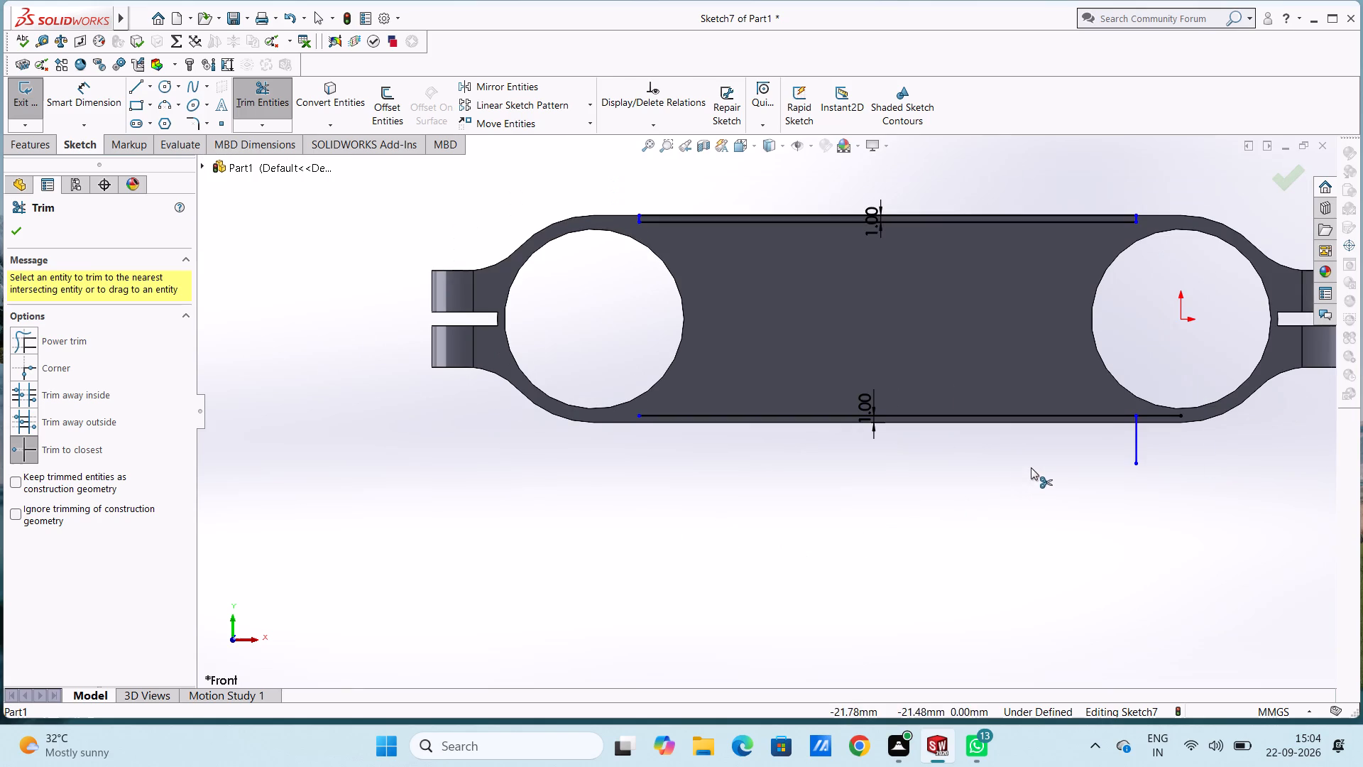
Sketch a 1 mm vertical line at the lower offset's negative-X end and a 72 mm horizontal line along the body's lower edge.
{"action": "left_click", "coordinate": [133, 89]}
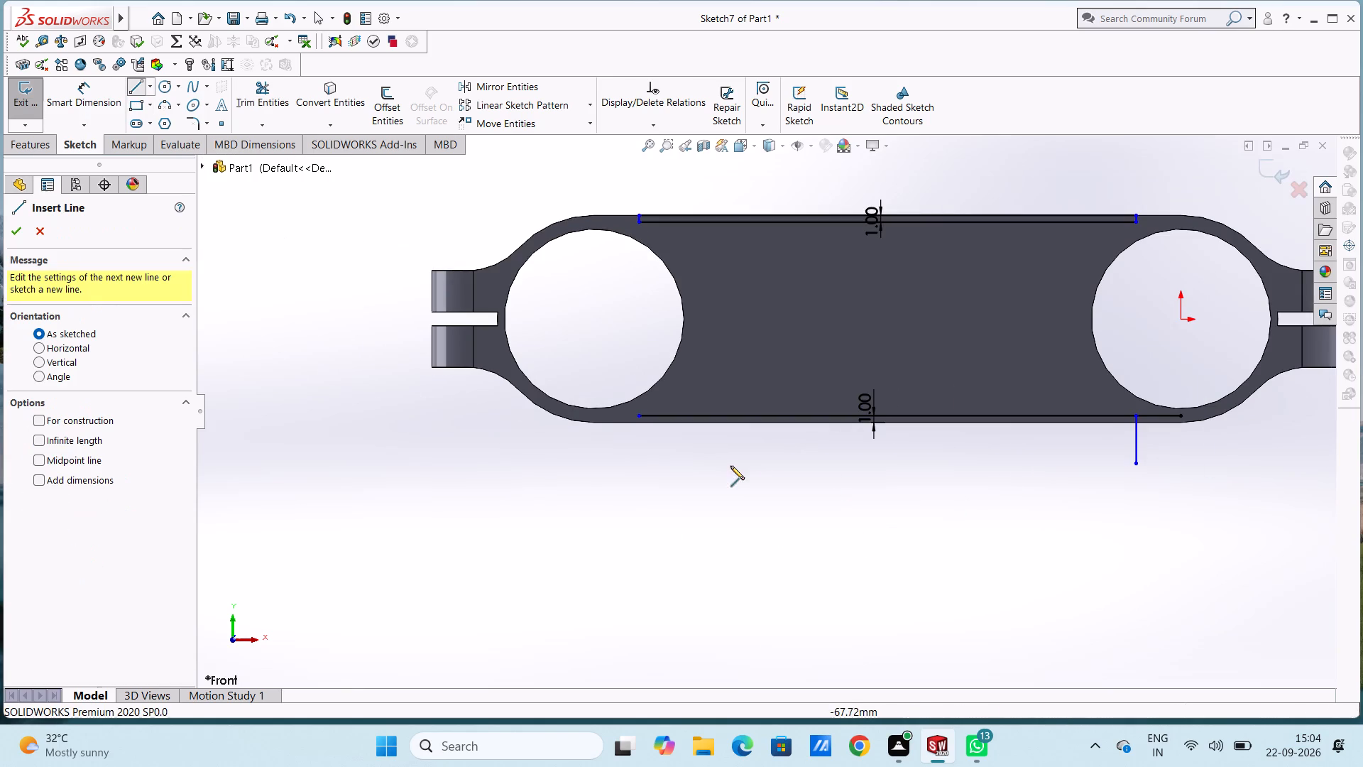
{"action": "left_click", "coordinate": [640, 418]}
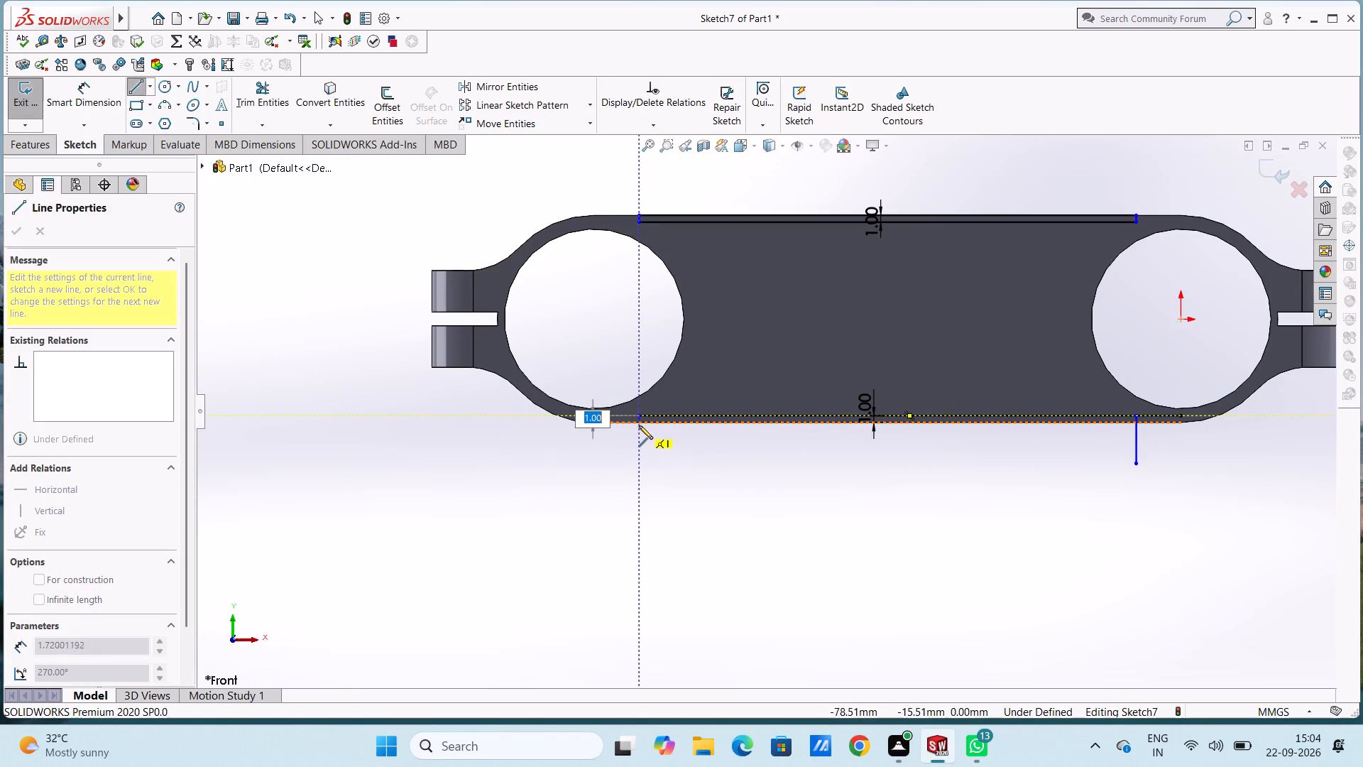
{"action": "left_click", "coordinate": [639, 425]}
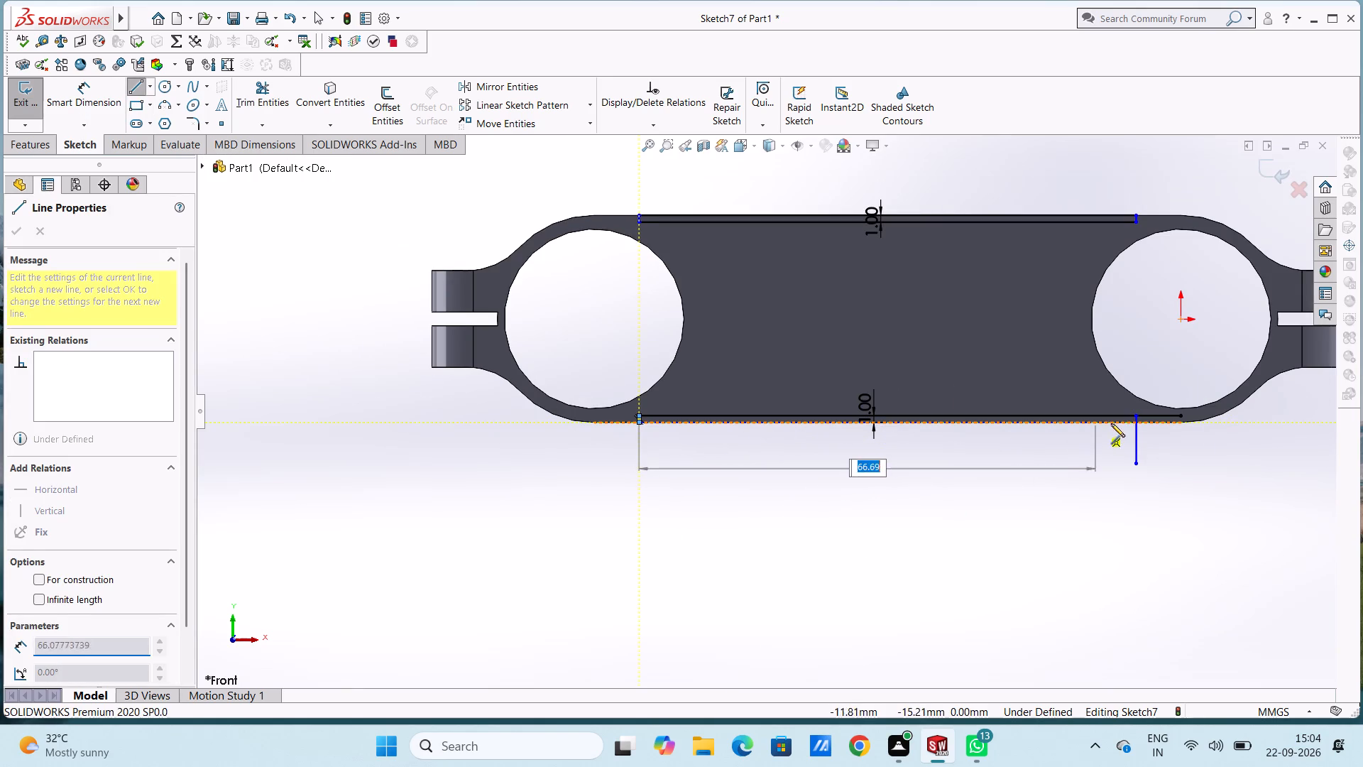
{"action": "left_click", "coordinate": [1134, 423]}
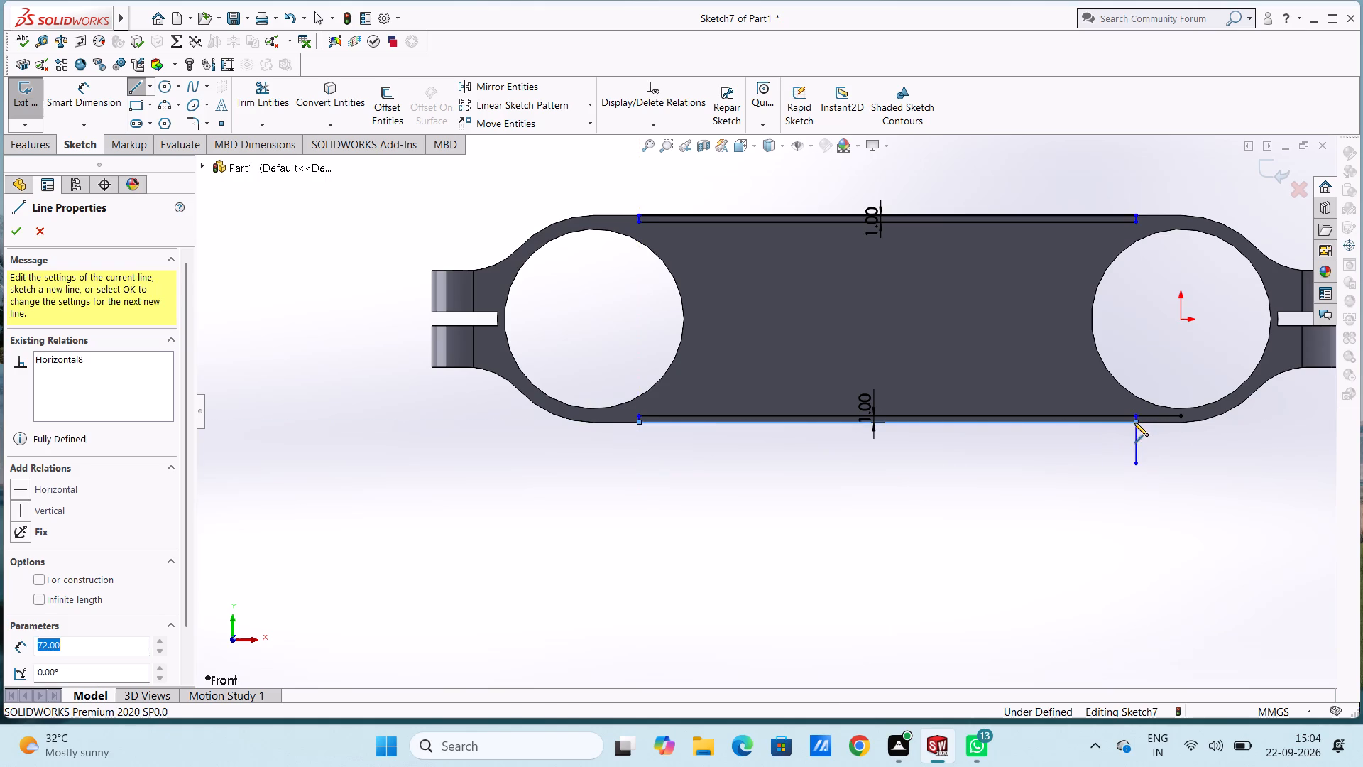
{"action": "key", "text": "Escape"}
{"action": "key", "text": "Escape"}
{"action": "key", "text": "Escape"}
{"action": "key", "text": "Escape"}
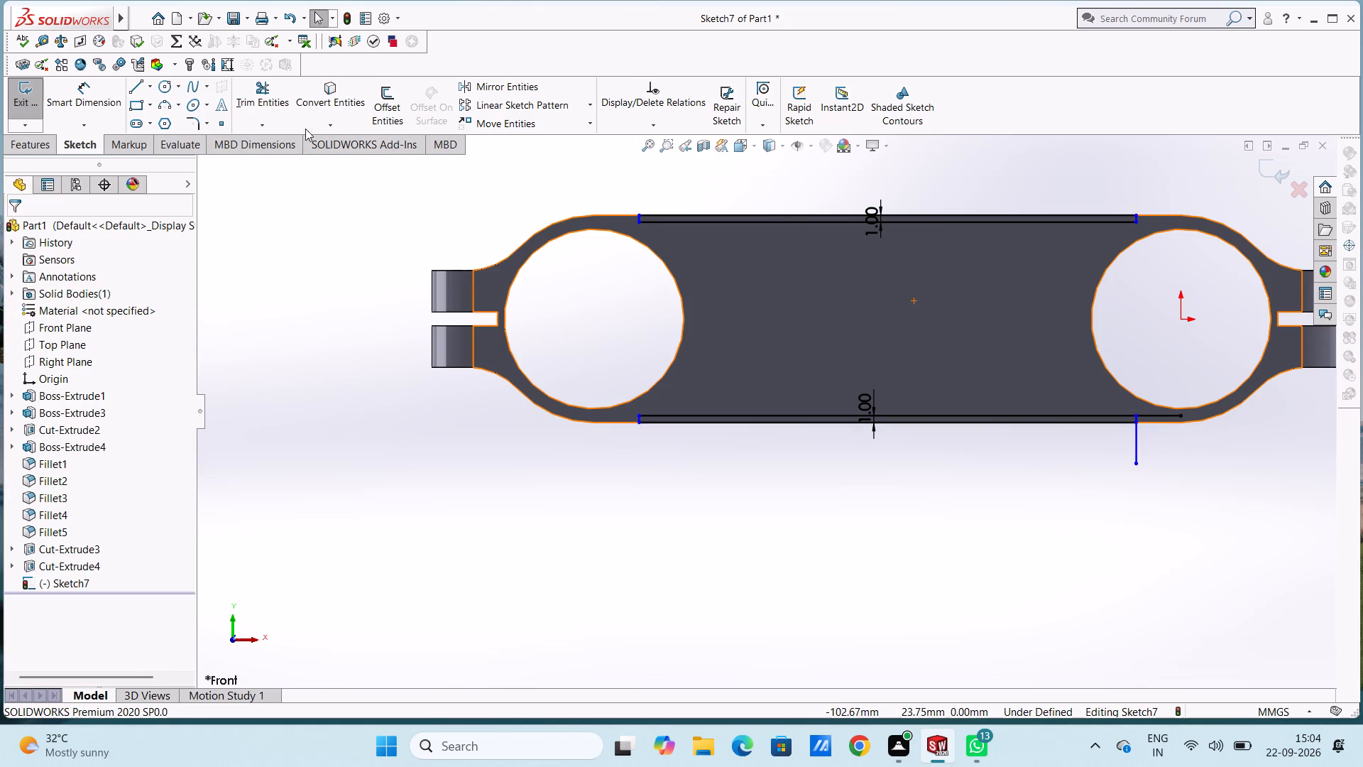
Trim the lower offset line's positive-X overhang and the vertical tail below the body's lower edge.
{"action": "left_click", "coordinate": [269, 104]}
{"action": "left_click", "coordinate": [1171, 415]}
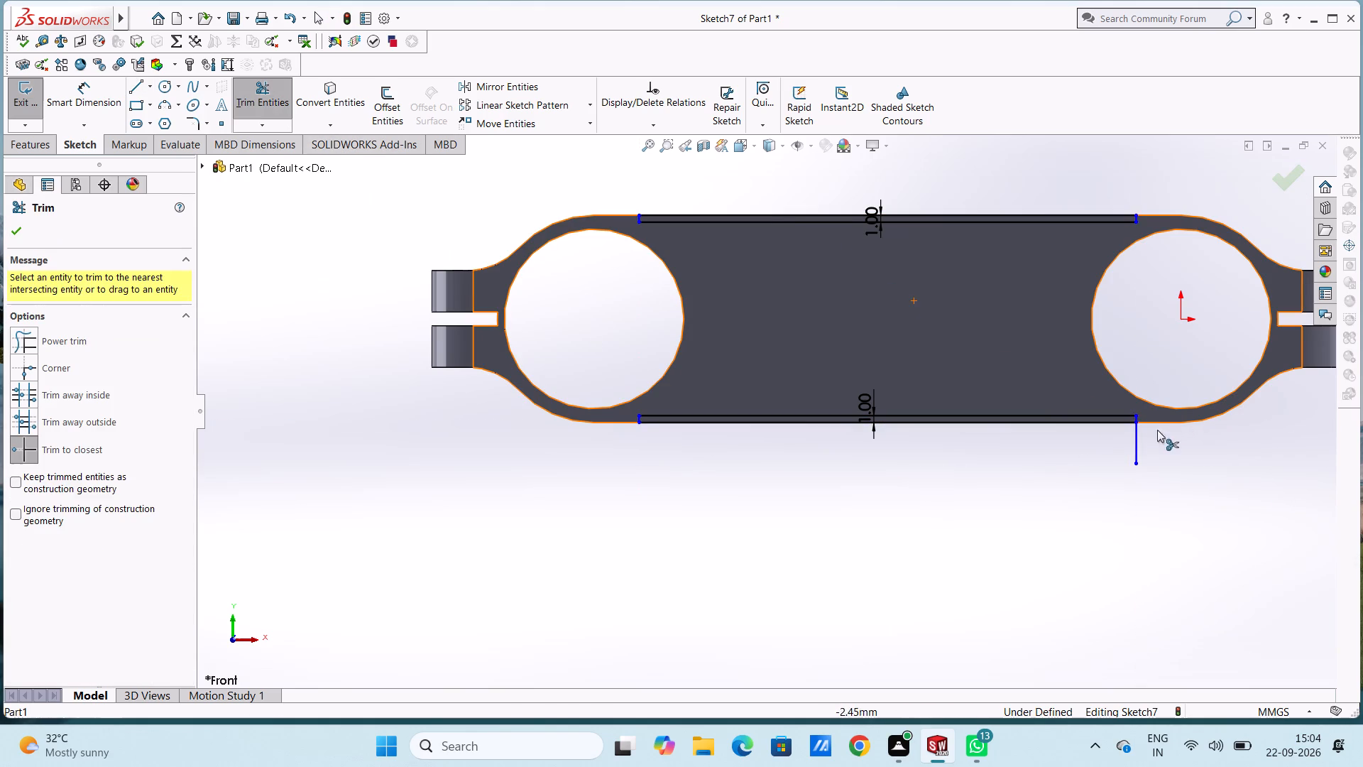
{"action": "left_click", "coordinate": [1139, 442]}
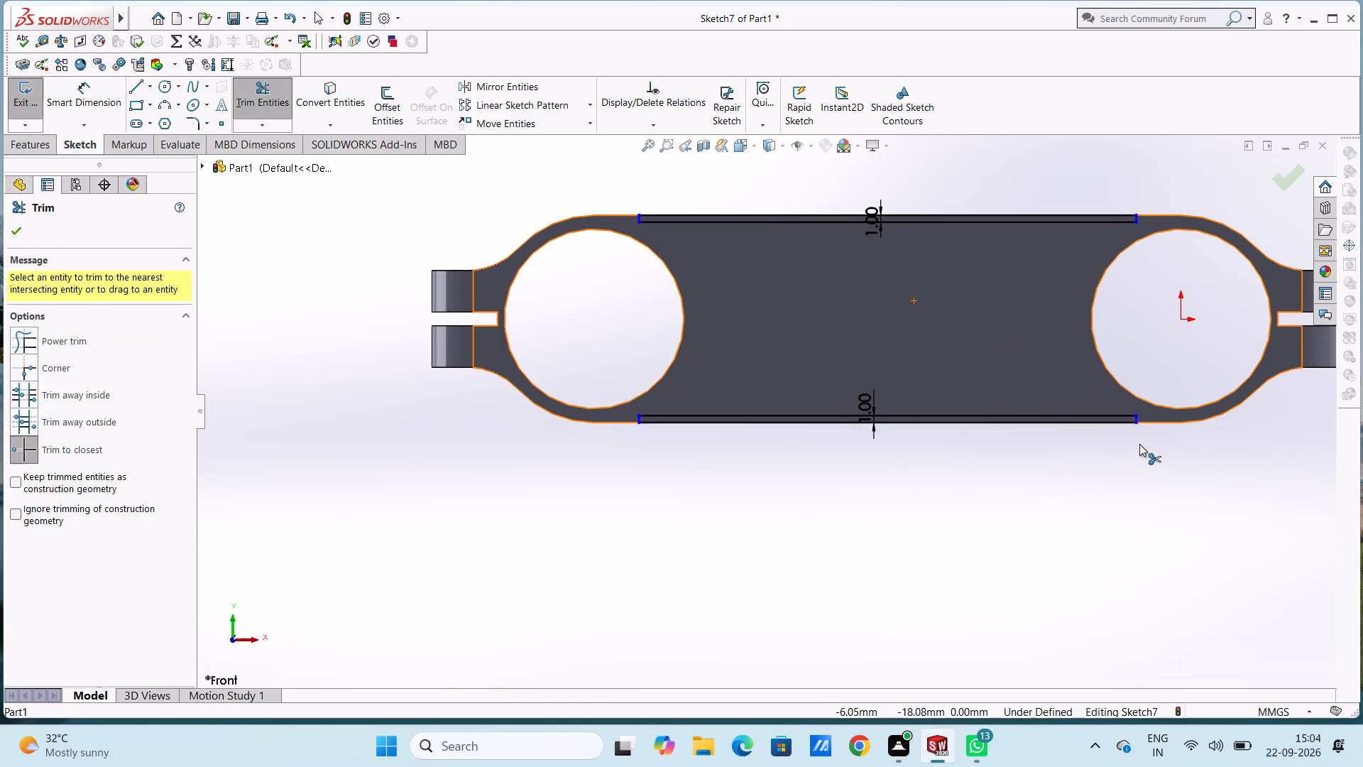
{"action": "key", "text": "Escape"}
{"action": "key", "text": "Escape"}
Cut-extrude both 1 mm strips through the body to a blind depth of 100 mm.
{"action": "scroll", "coordinate": [1139, 444], "scroll_direction": "up", "scroll_amount": 1}
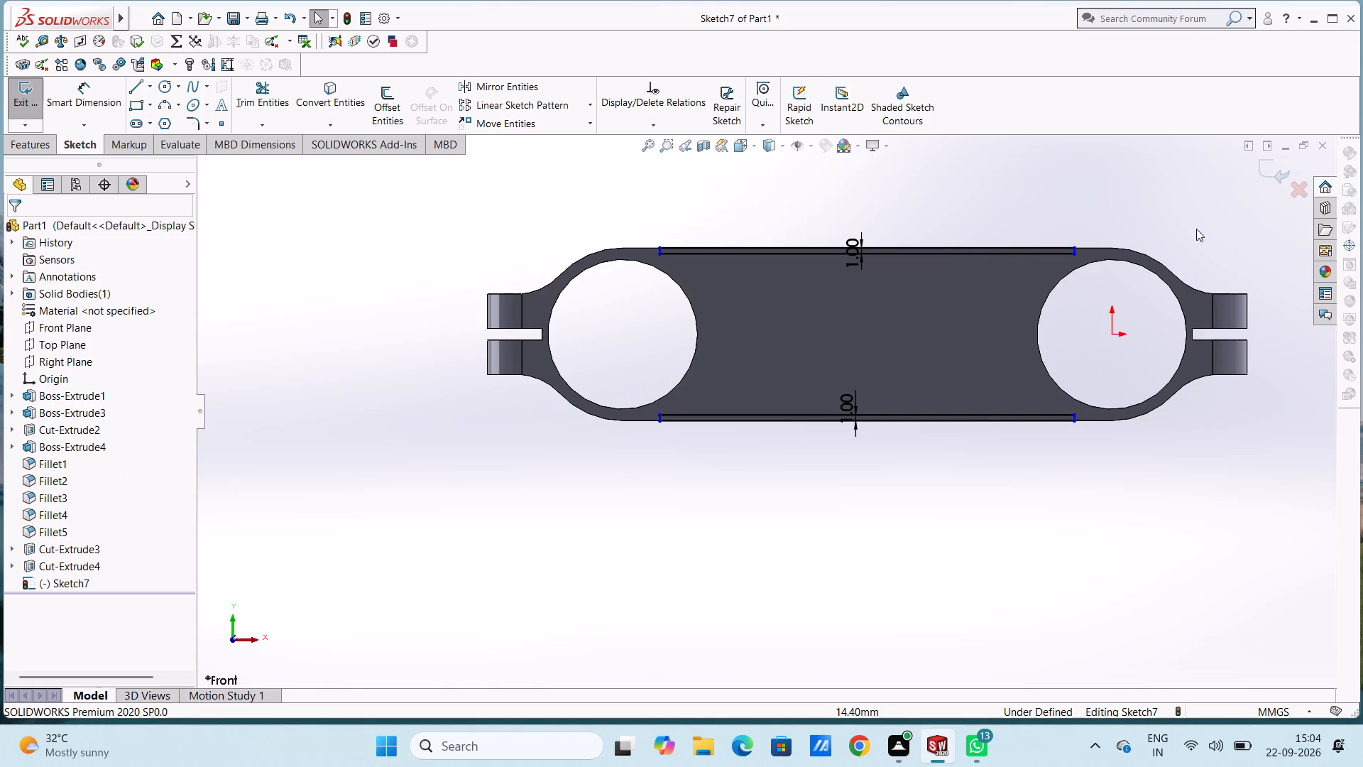
{"action": "scroll", "coordinate": [1198, 217], "scroll_direction": "up", "scroll_amount": 1}
{"action": "middle_click_drag", "start_coordinate": [1199, 218], "coordinate": [1186, 315]}
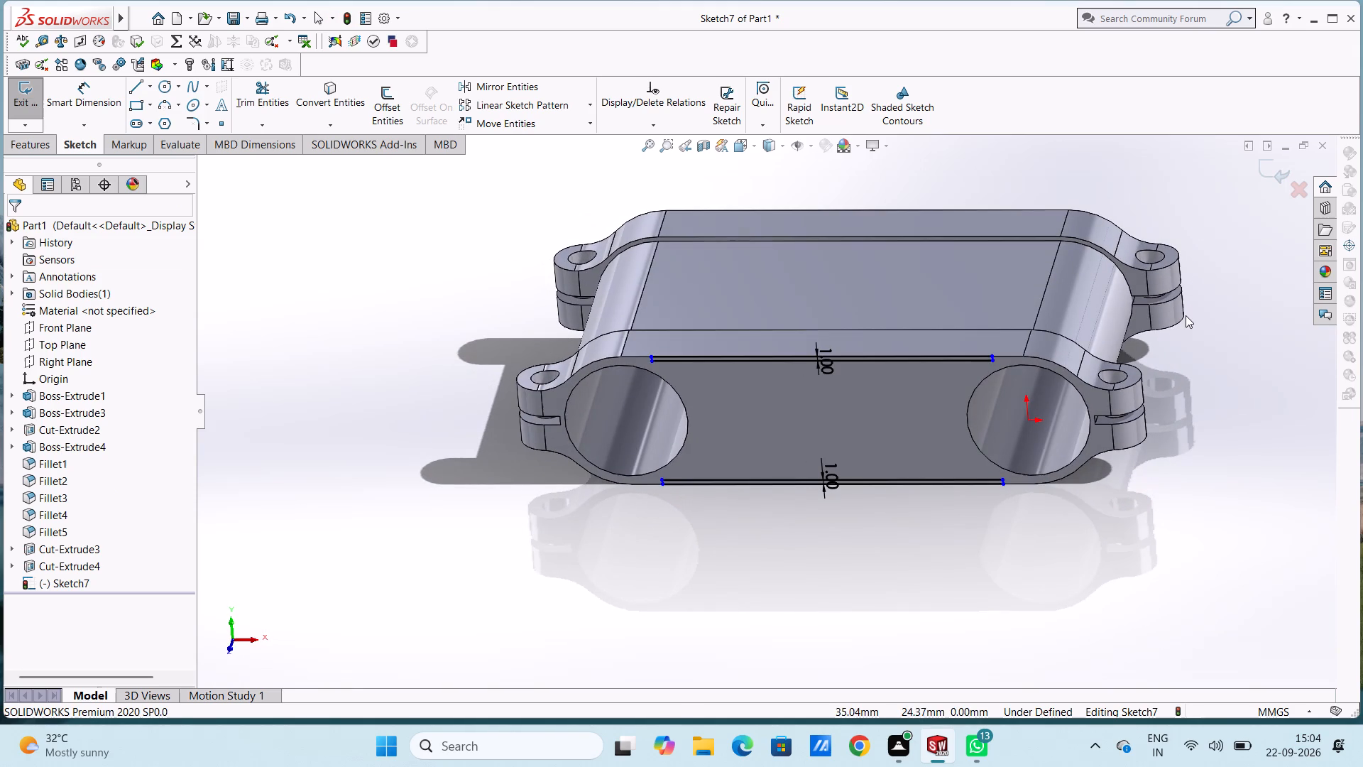
{"action": "left_click", "coordinate": [36, 144]}
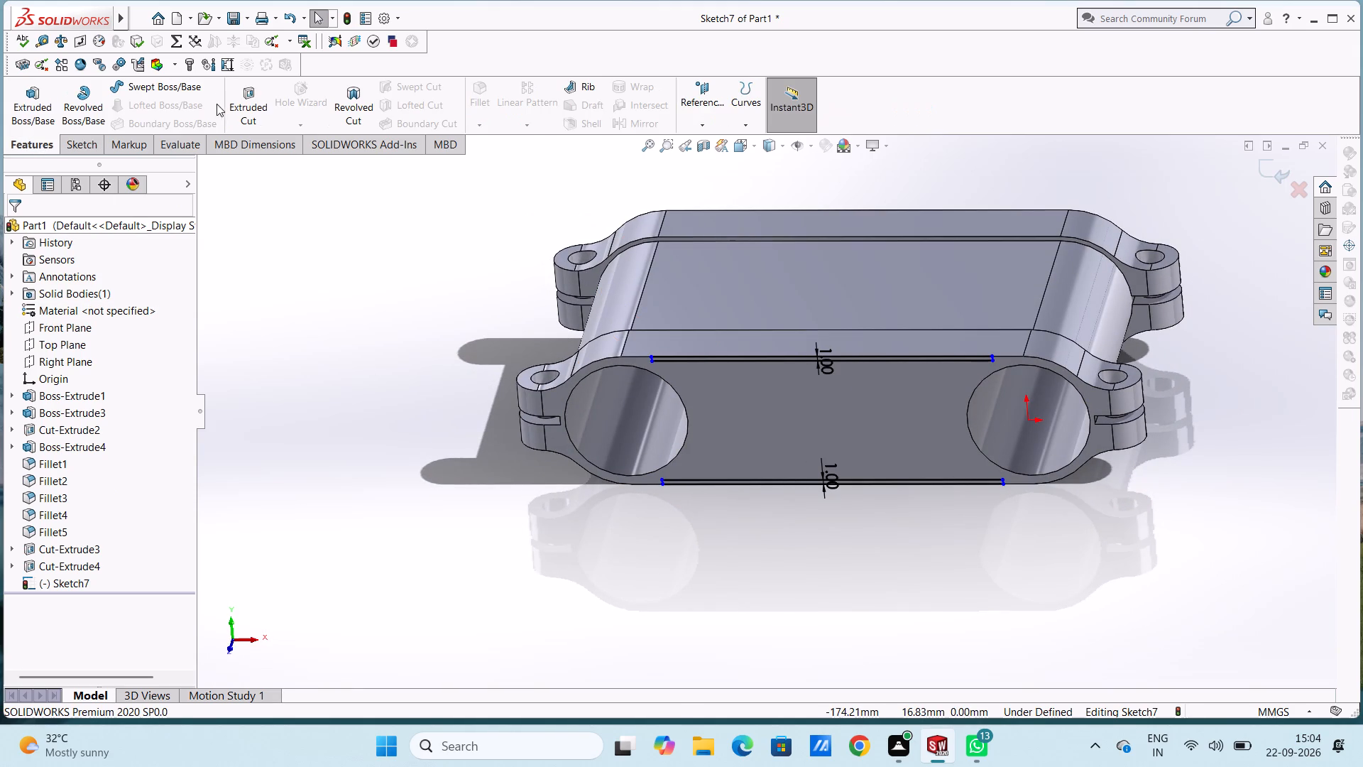
{"action": "left_click", "coordinate": [242, 102]}
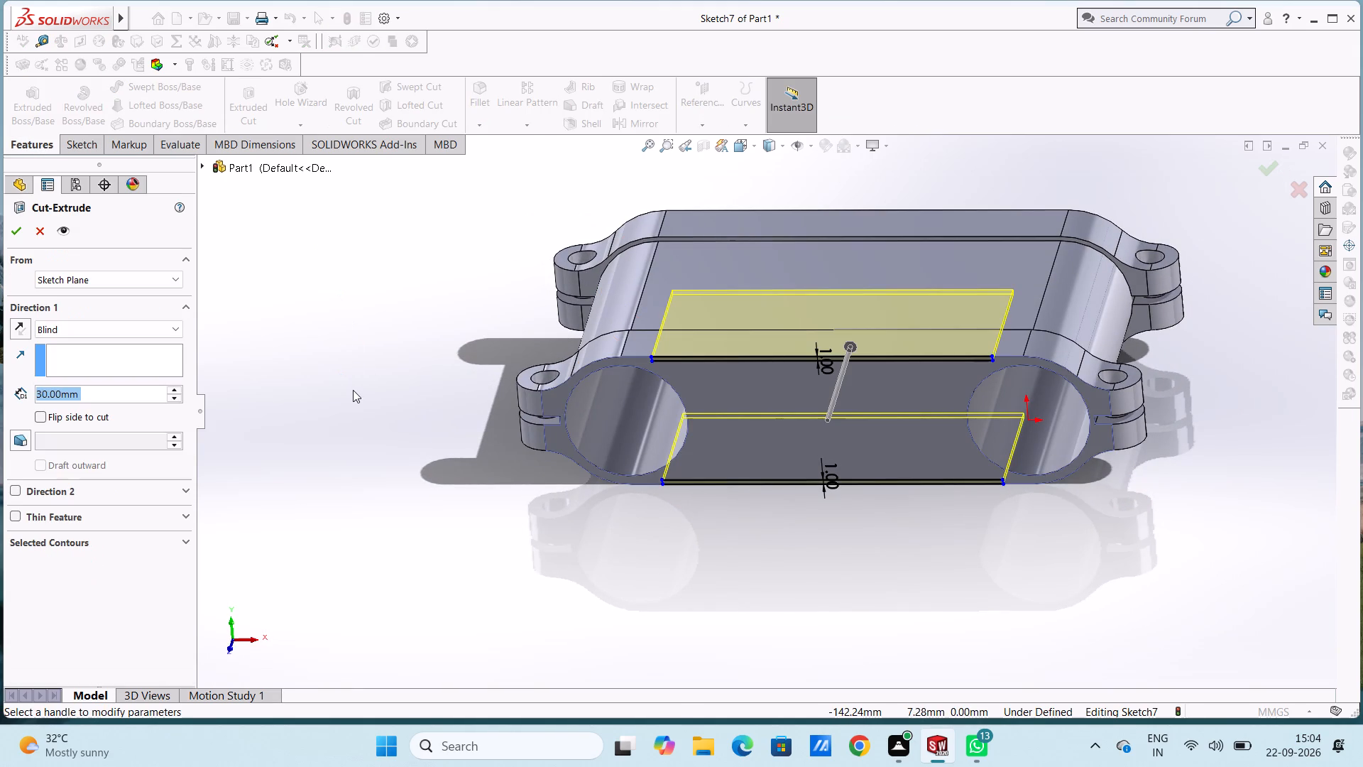
{"action": "type", "text": "100"}
{"action": "key", "text": "Return"}
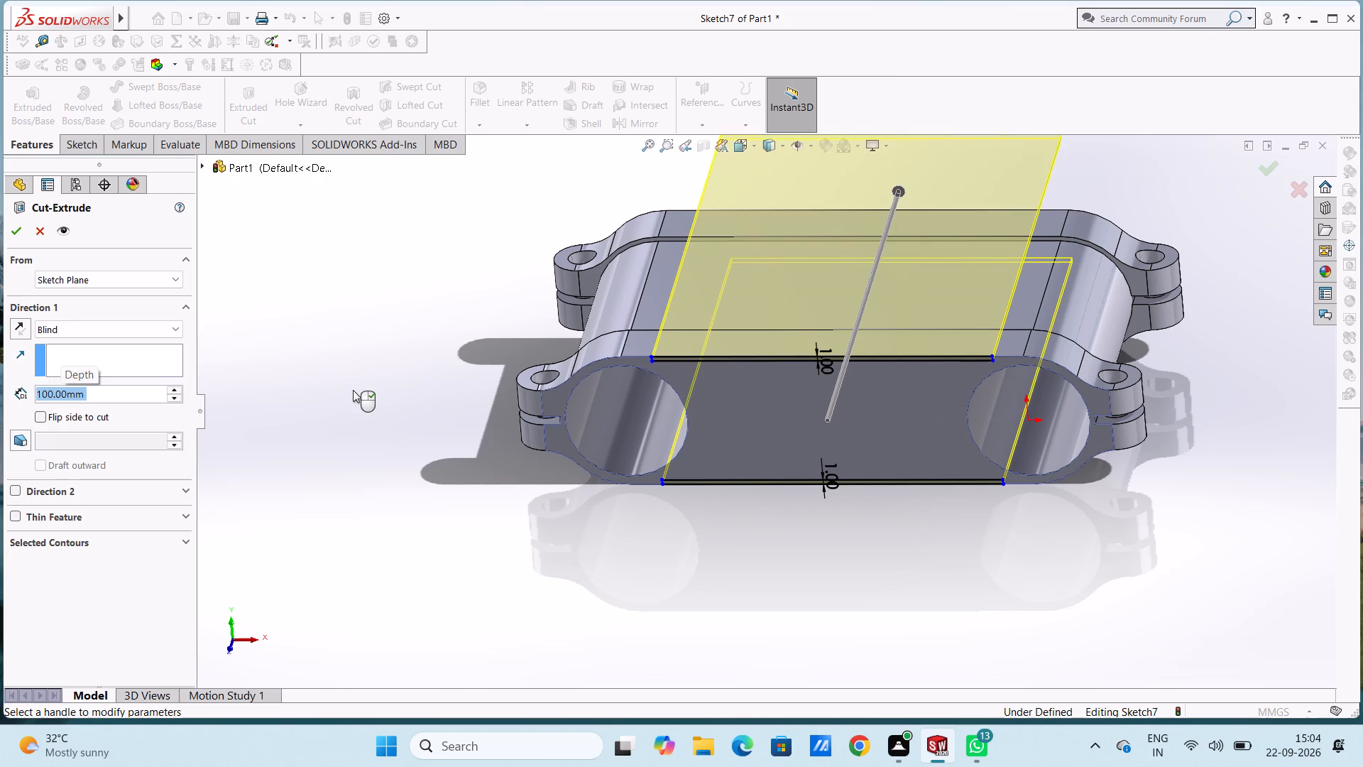
{"action": "left_click", "coordinate": [11, 236]}
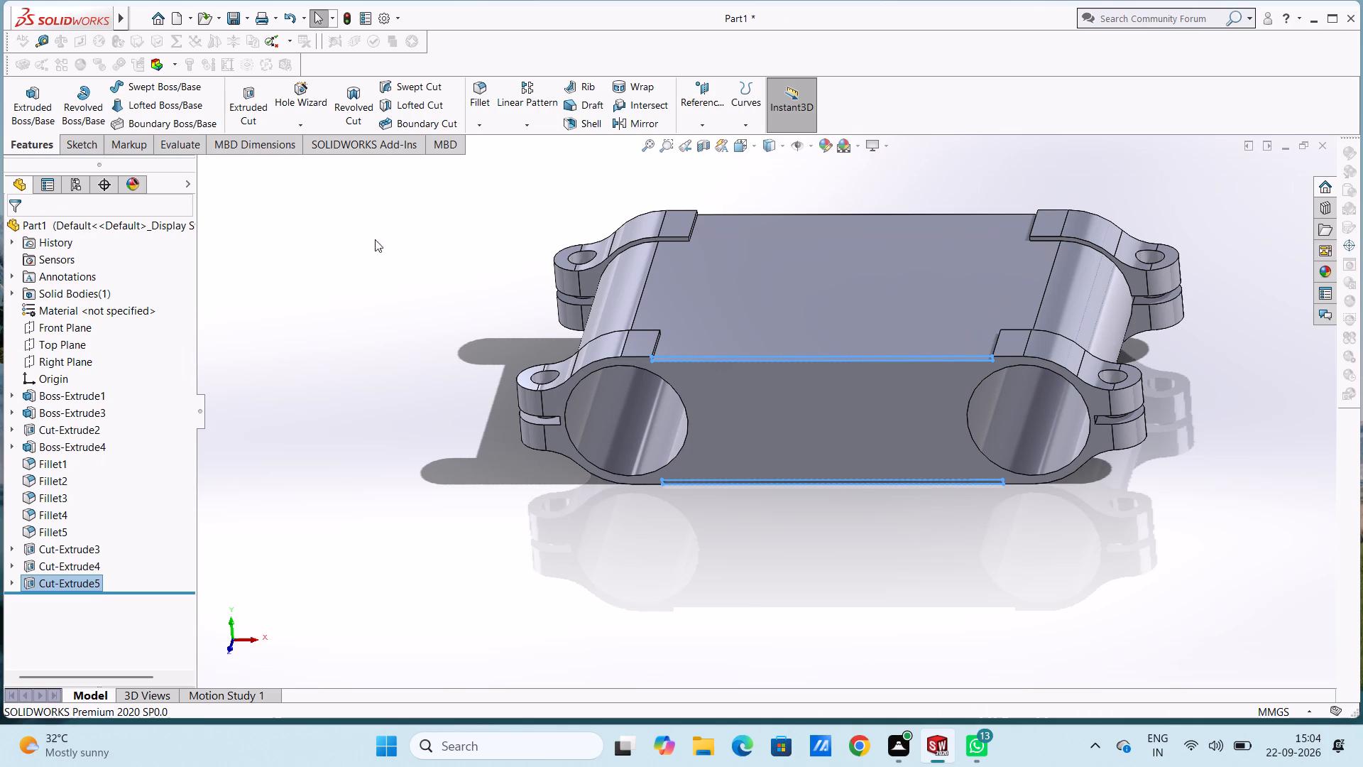
Fillet the base edge of the 1 mm step beside the rear negative-X collar, on the upper face, with a 6 mm radius.
{"action": "left_click", "coordinate": [381, 239]}
{"action": "middle_click_drag", "start_coordinate": [381, 239], "coordinate": [385, 248]}
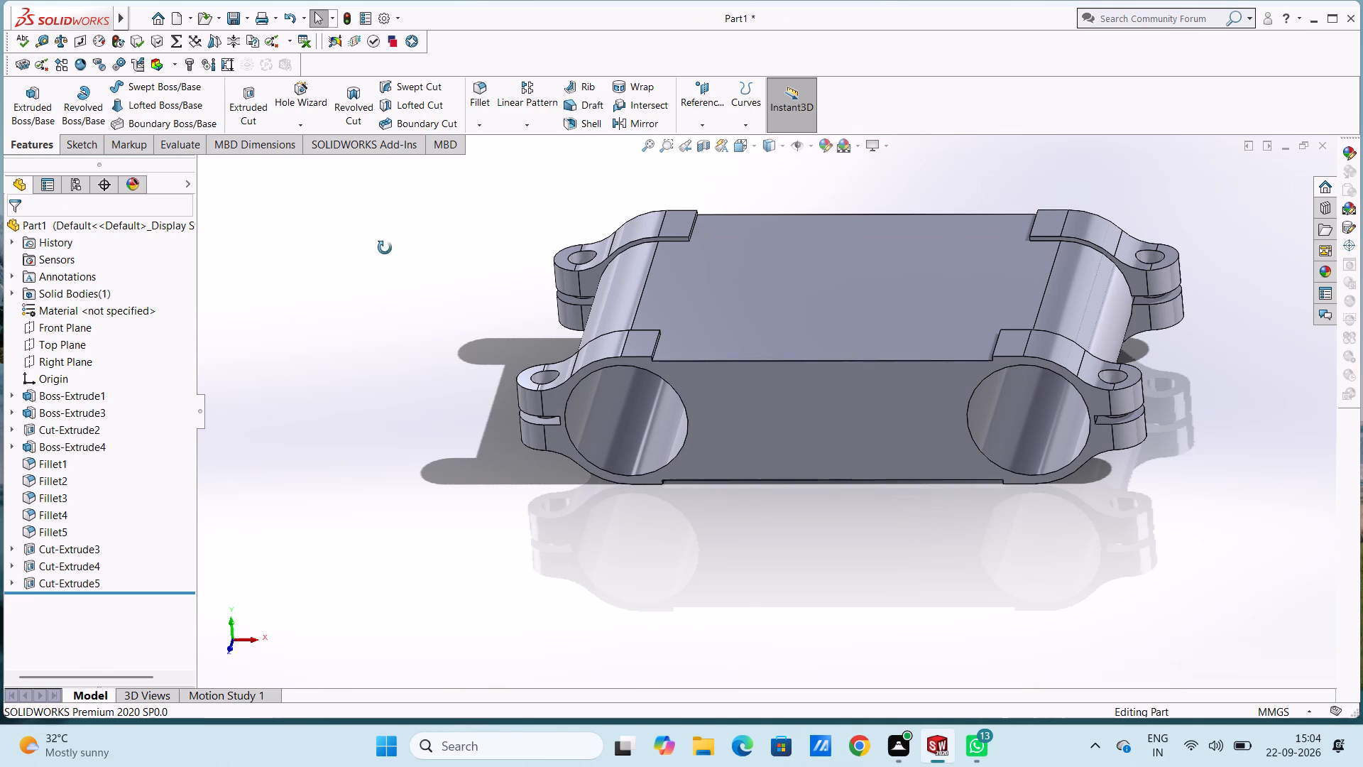
{"action": "middle_click_drag", "start_coordinate": [385, 248], "coordinate": [372, 406]}
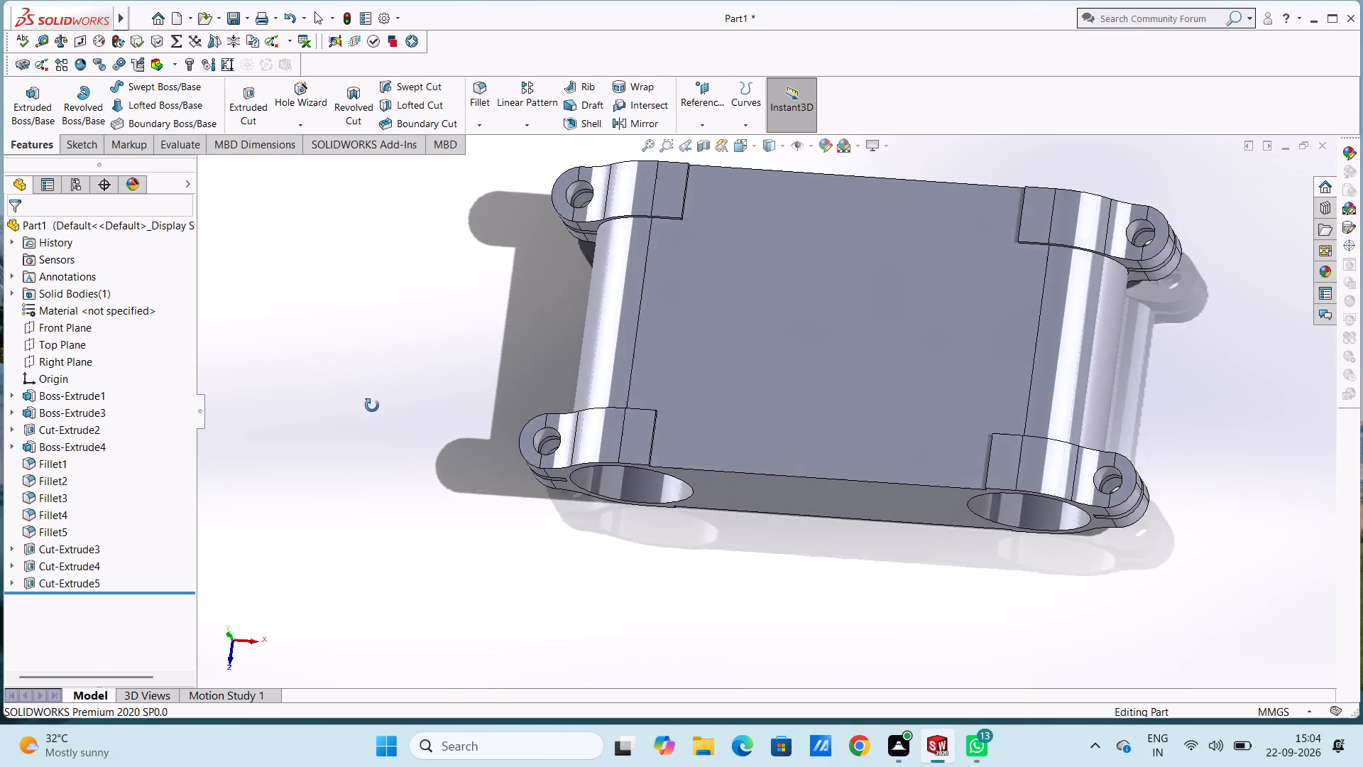
{"action": "middle_click_drag", "start_coordinate": [372, 406], "coordinate": [356, 445]}
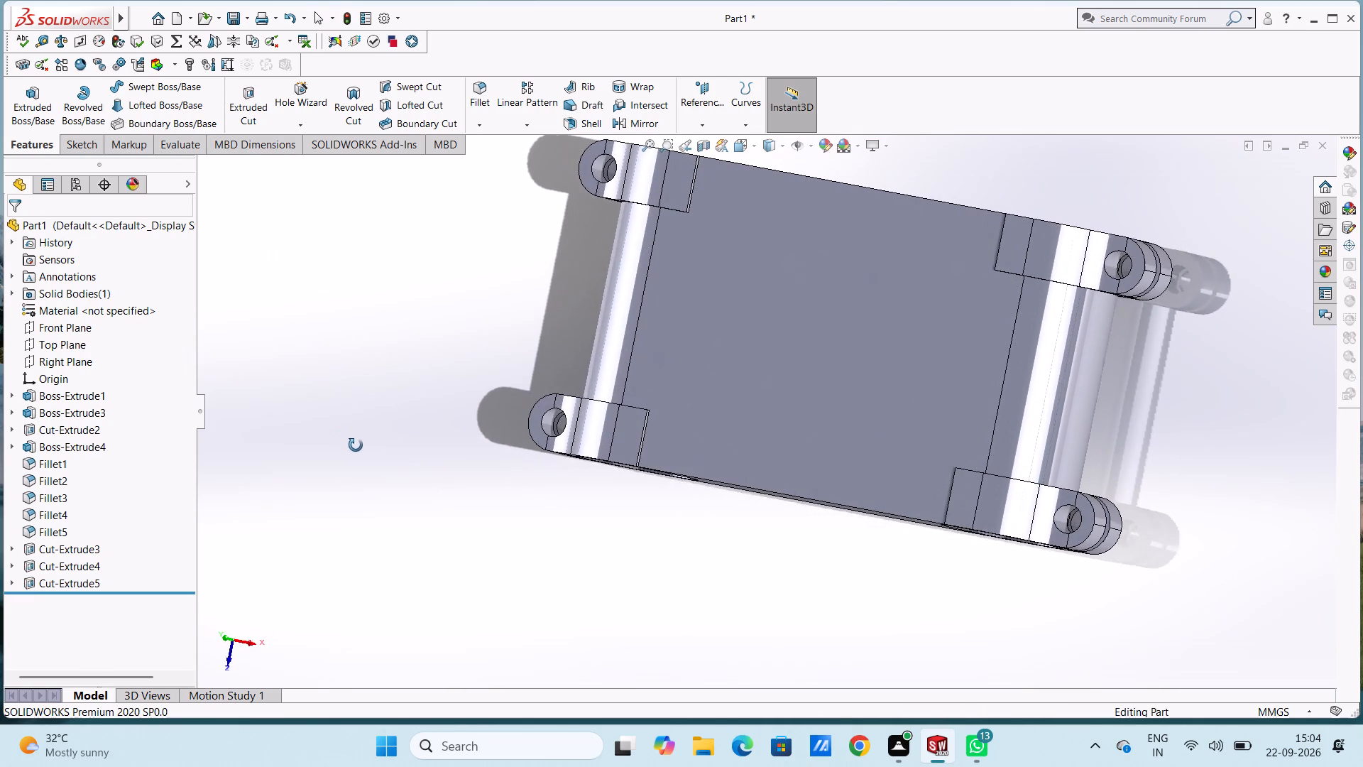
{"action": "middle_click_drag", "start_coordinate": [356, 445], "coordinate": [361, 450]}
{"action": "key", "text": "Escape"}
{"action": "key", "text": "Escape"}
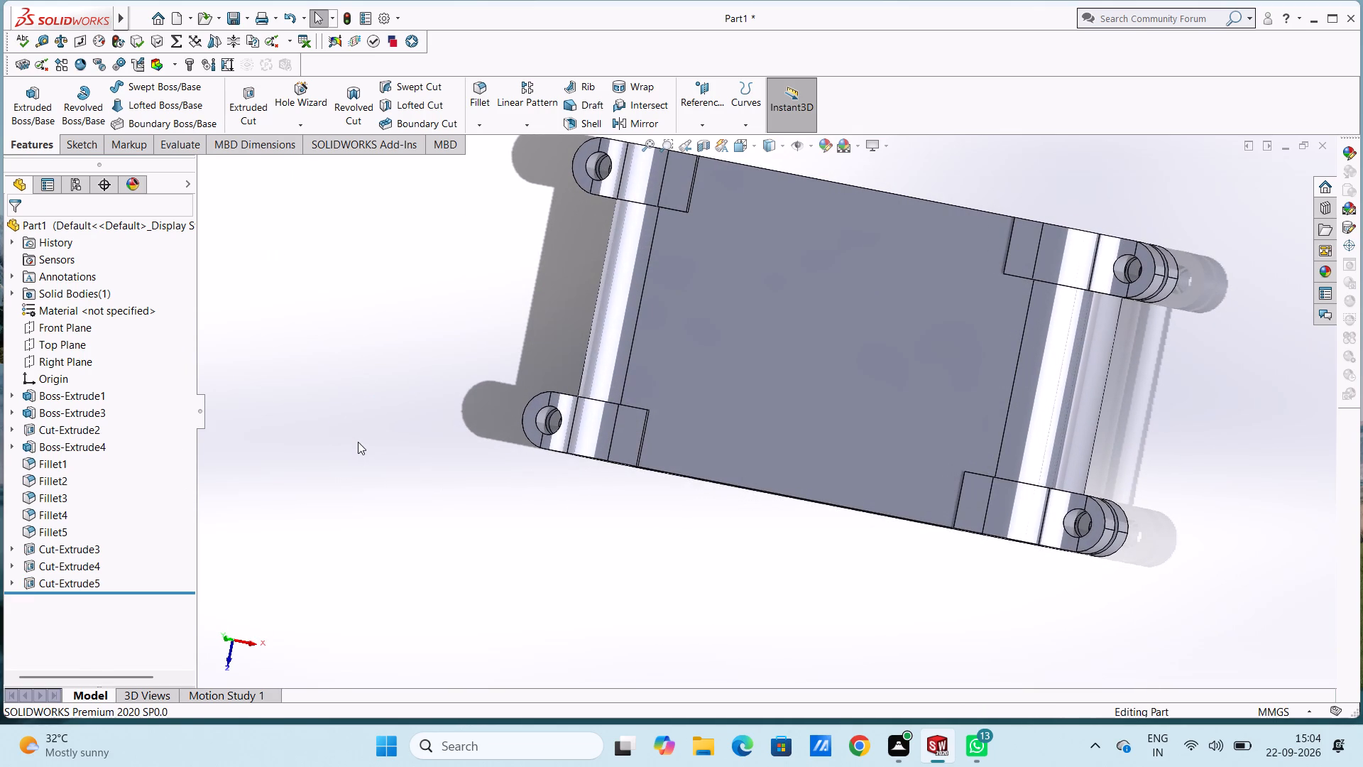
{"action": "key", "text": "Escape"}
{"action": "scroll", "coordinate": [848, 251], "scroll_direction": "up", "scroll_amount": 3}
{"action": "scroll", "coordinate": [839, 261], "scroll_direction": "down", "scroll_amount": 3}
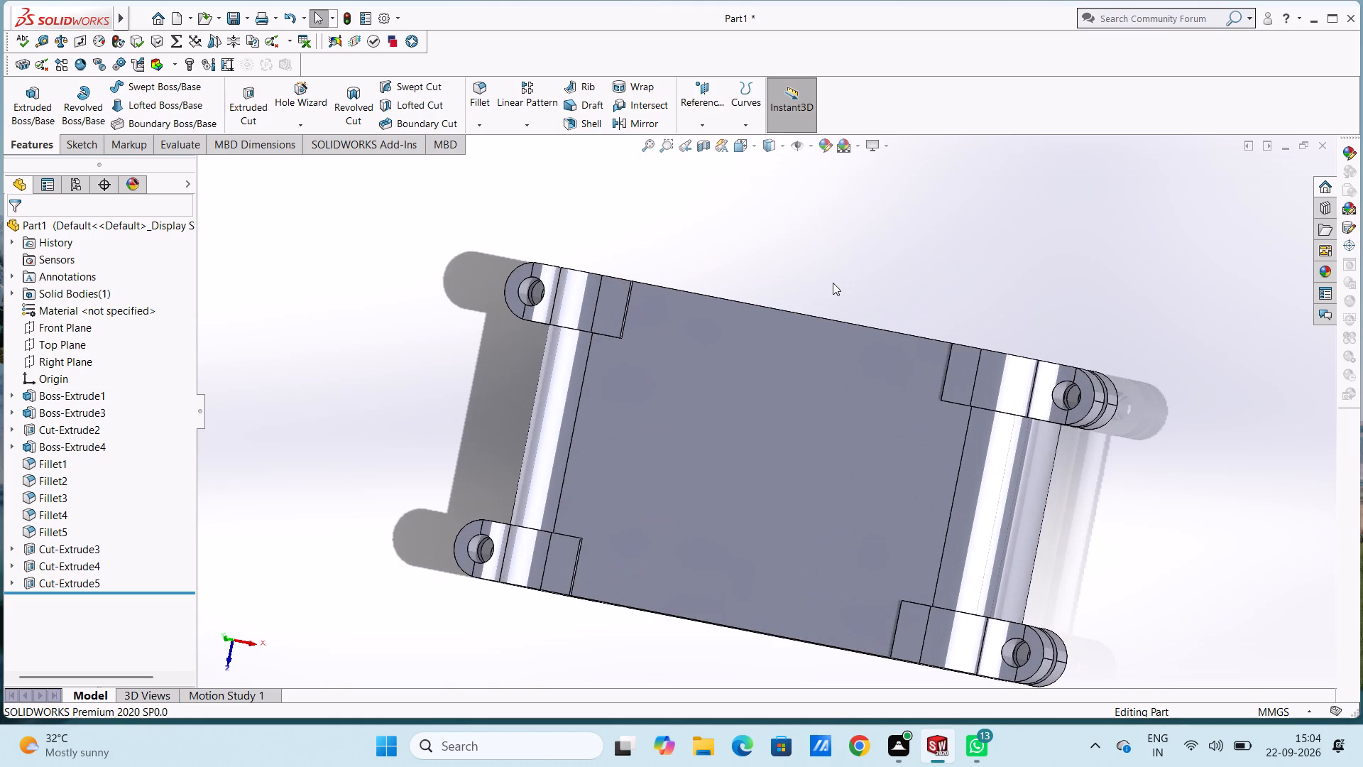
{"action": "scroll", "coordinate": [641, 303], "scroll_direction": "down", "scroll_amount": 5}
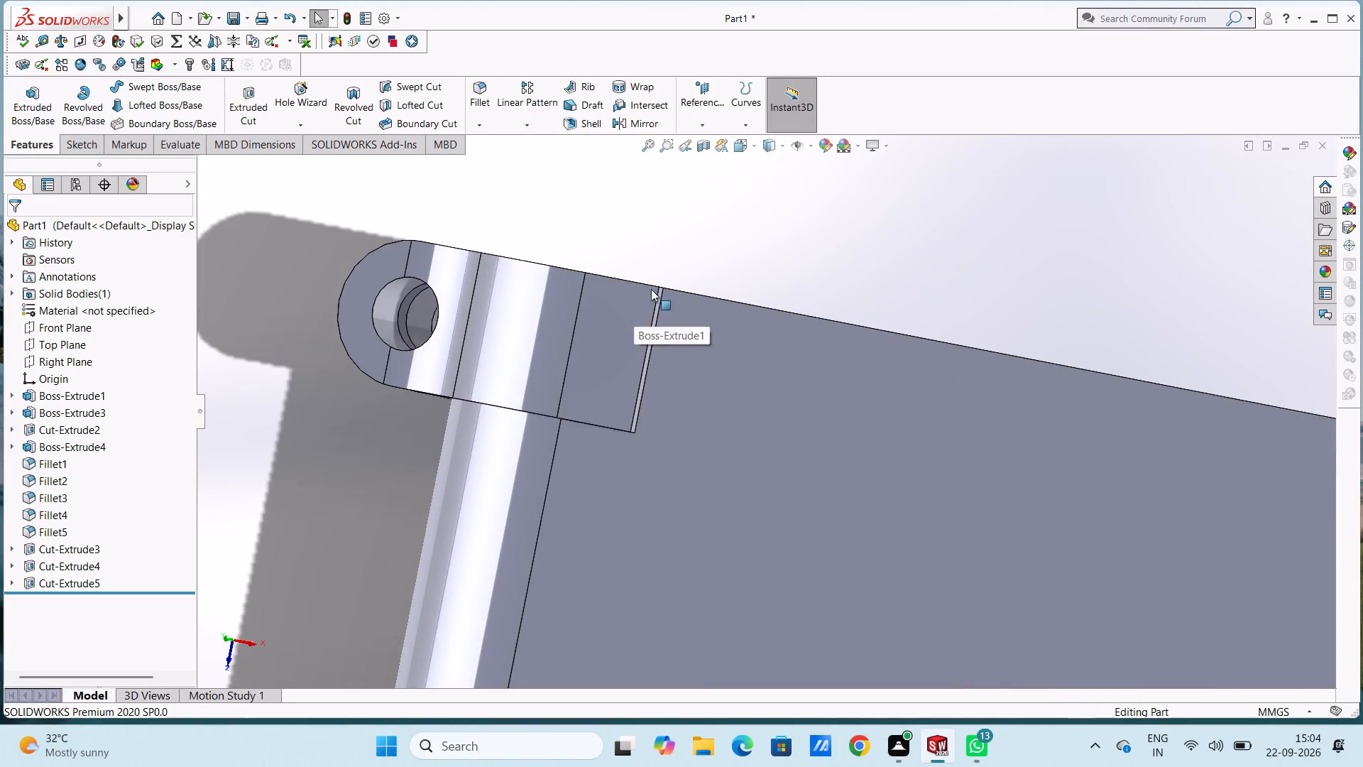
{"action": "scroll", "coordinate": [718, 293], "scroll_direction": "down", "scroll_amount": 2}
{"action": "left_click", "coordinate": [489, 89]}
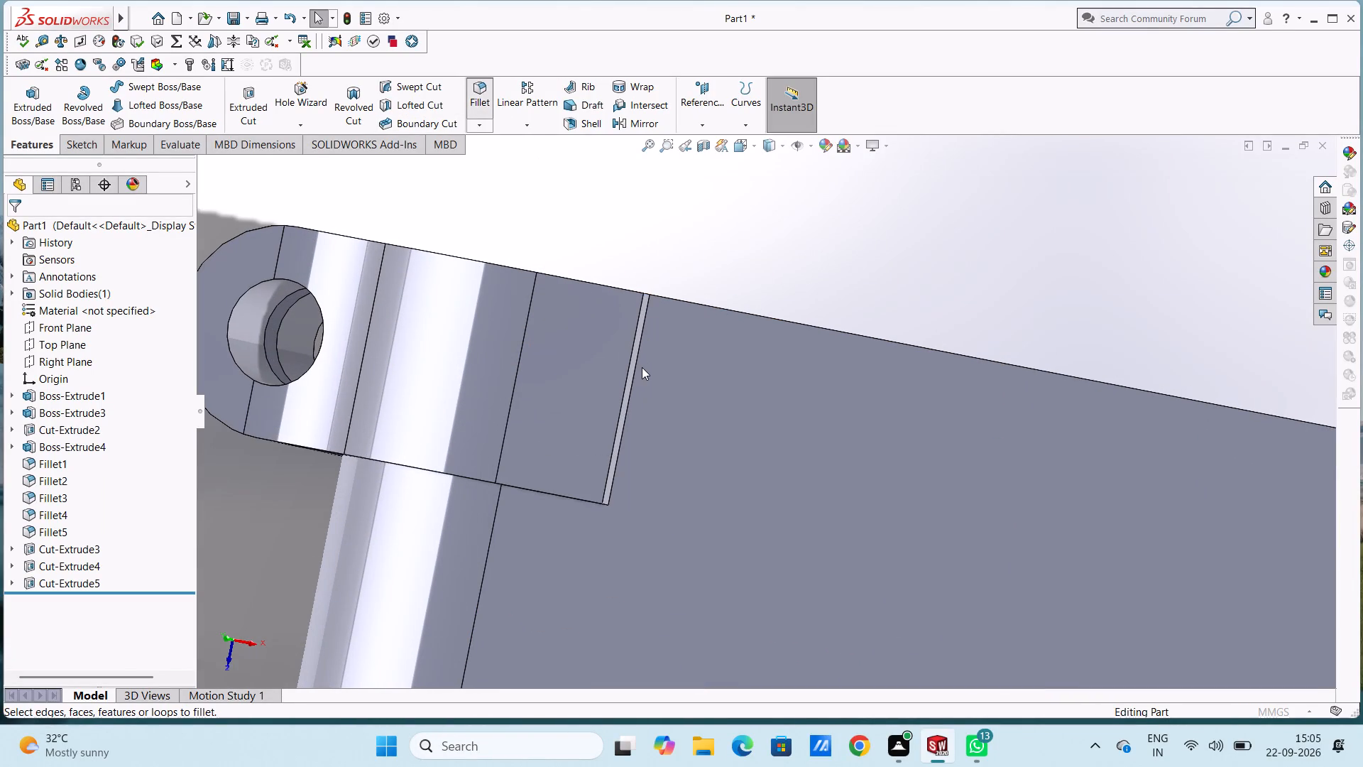
{"action": "left_click", "coordinate": [635, 366]}
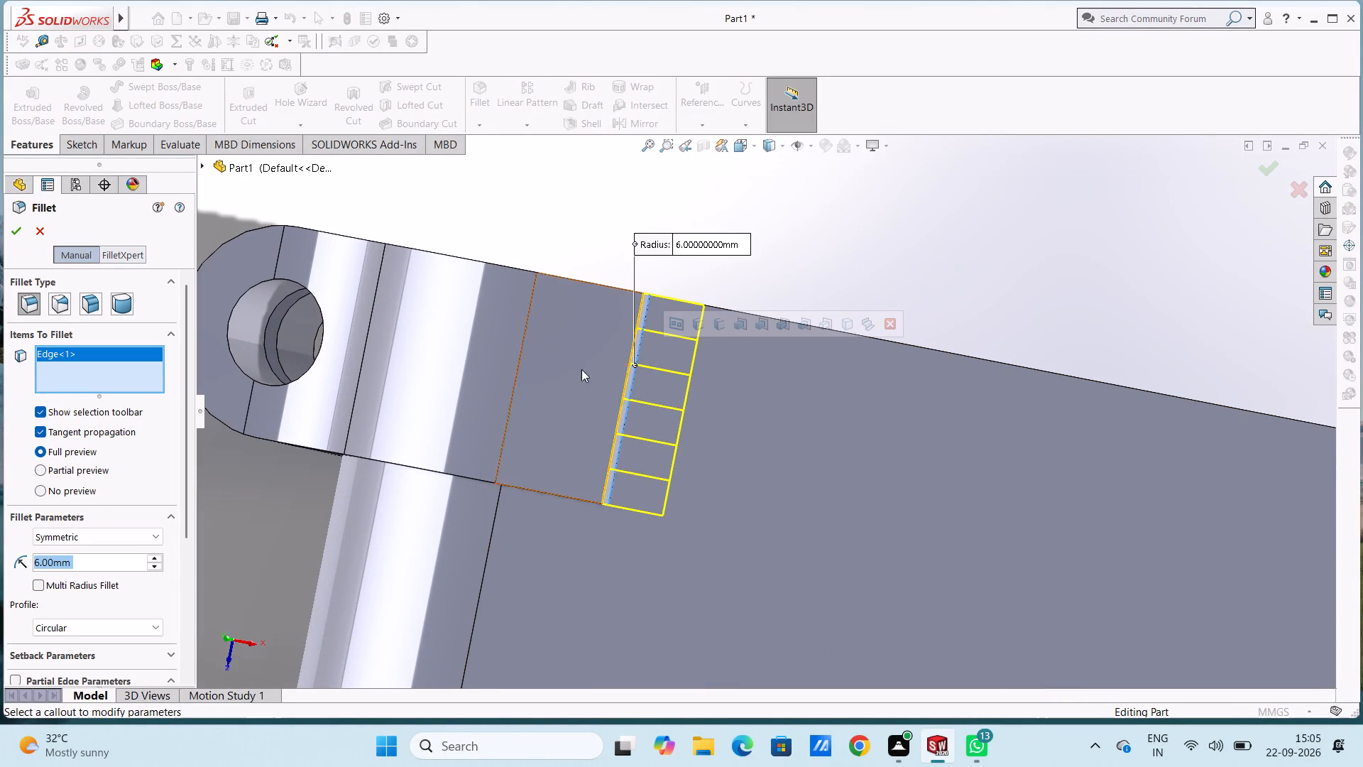
{"action": "left_click", "coordinate": [16, 232]}
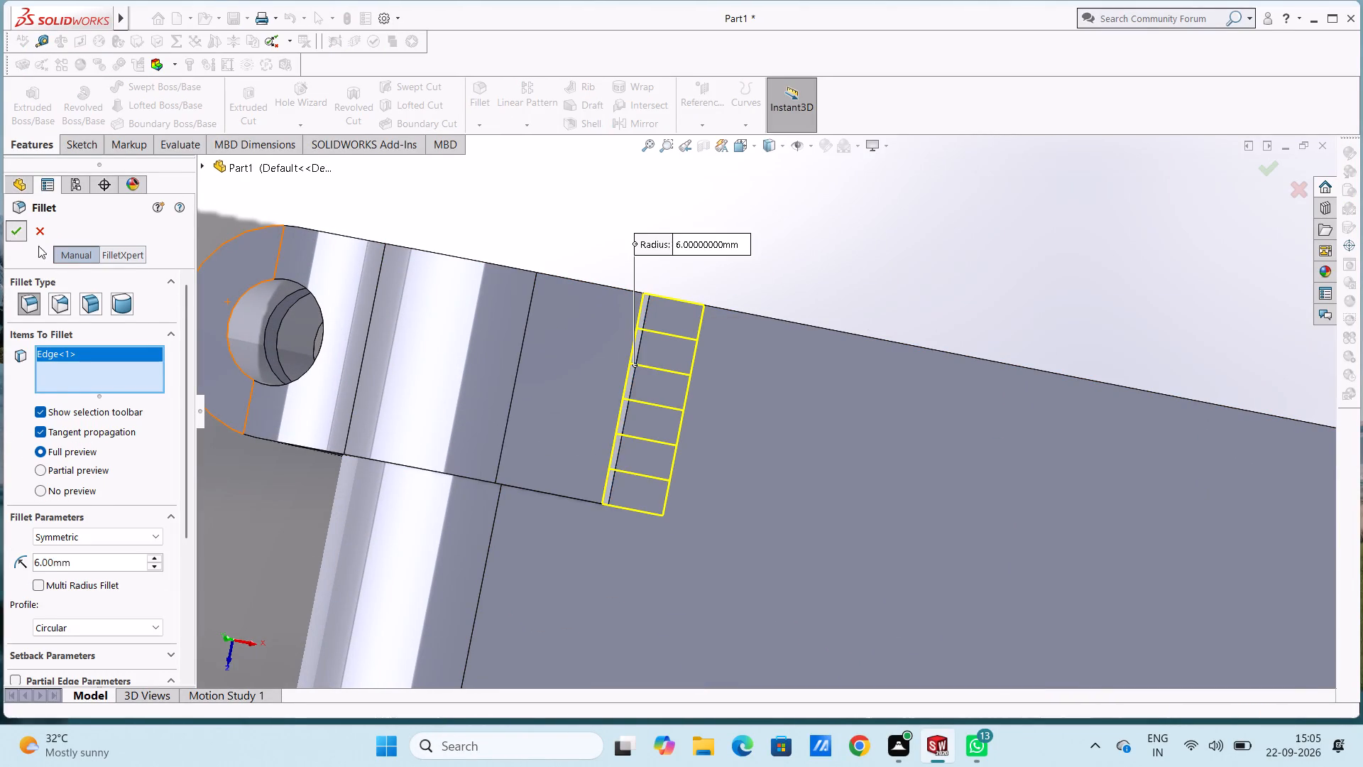
Fillet the base edge of the 1 mm step beside the front negative-X collar, on the upper face, with a 6 mm radius.
{"action": "scroll", "coordinate": [648, 245], "scroll_direction": "up", "scroll_amount": 4}
{"action": "scroll", "coordinate": [730, 397], "scroll_direction": "up", "scroll_amount": 2}
{"action": "middle_click_drag", "start_coordinate": [723, 433], "coordinate": [740, 486]}
{"action": "scroll", "coordinate": [740, 486], "scroll_direction": "up", "scroll_amount": 4}
{"action": "scroll", "coordinate": [652, 567], "scroll_direction": "down", "scroll_amount": 5}
{"action": "scroll", "coordinate": [836, 455], "scroll_direction": "down", "scroll_amount": 5}
{"action": "scroll", "coordinate": [762, 456], "scroll_direction": "down", "scroll_amount": 1}
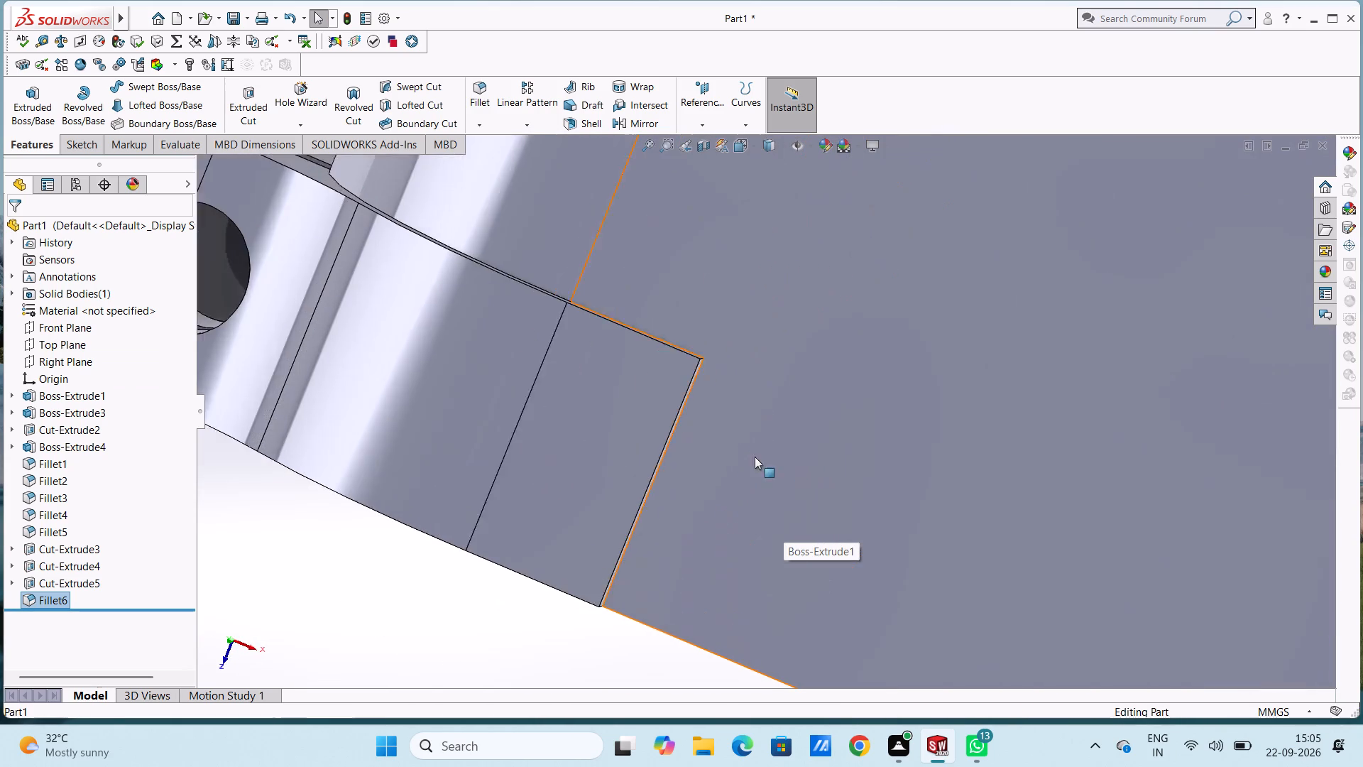
{"action": "scroll", "coordinate": [755, 457], "scroll_direction": "down", "scroll_amount": 1}
{"action": "left_click", "coordinate": [658, 430]}
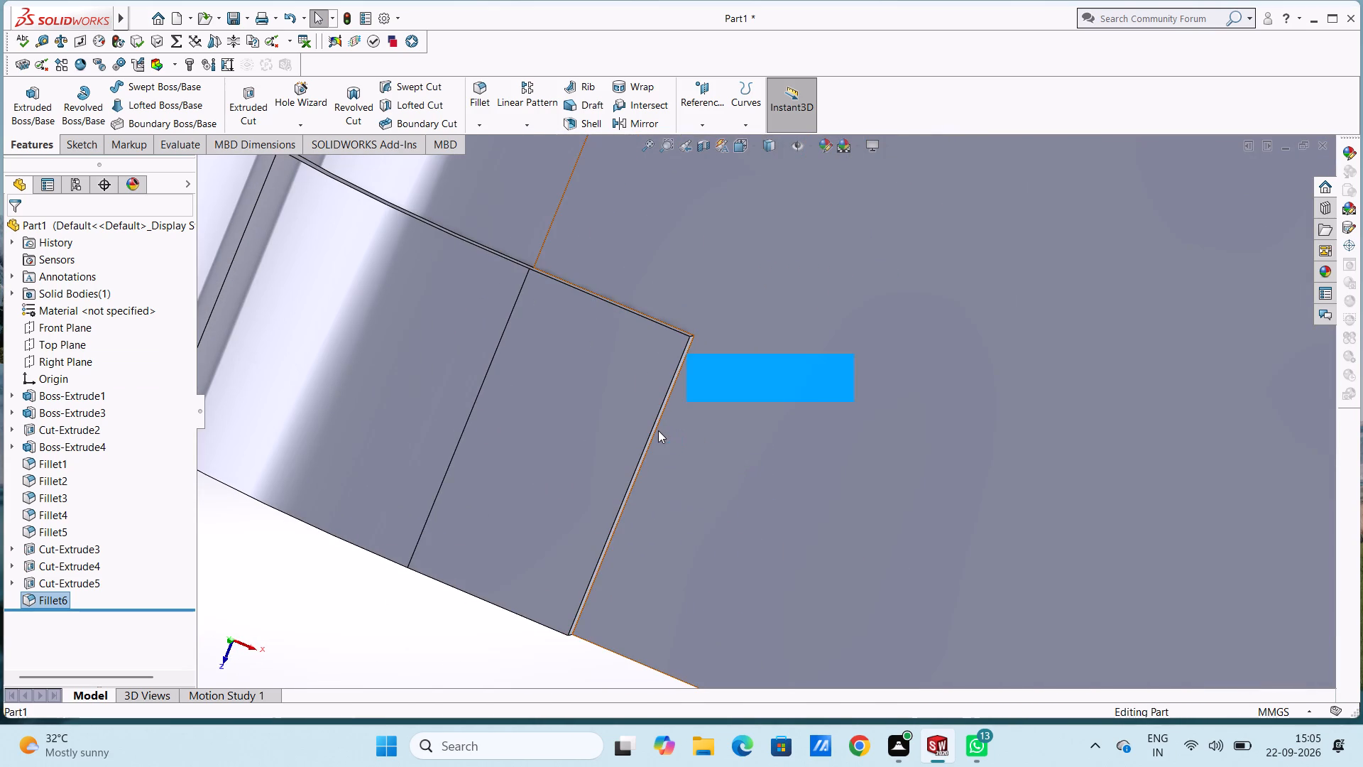
{"action": "left_click", "coordinate": [656, 428]}
{"action": "left_click", "coordinate": [656, 424]}
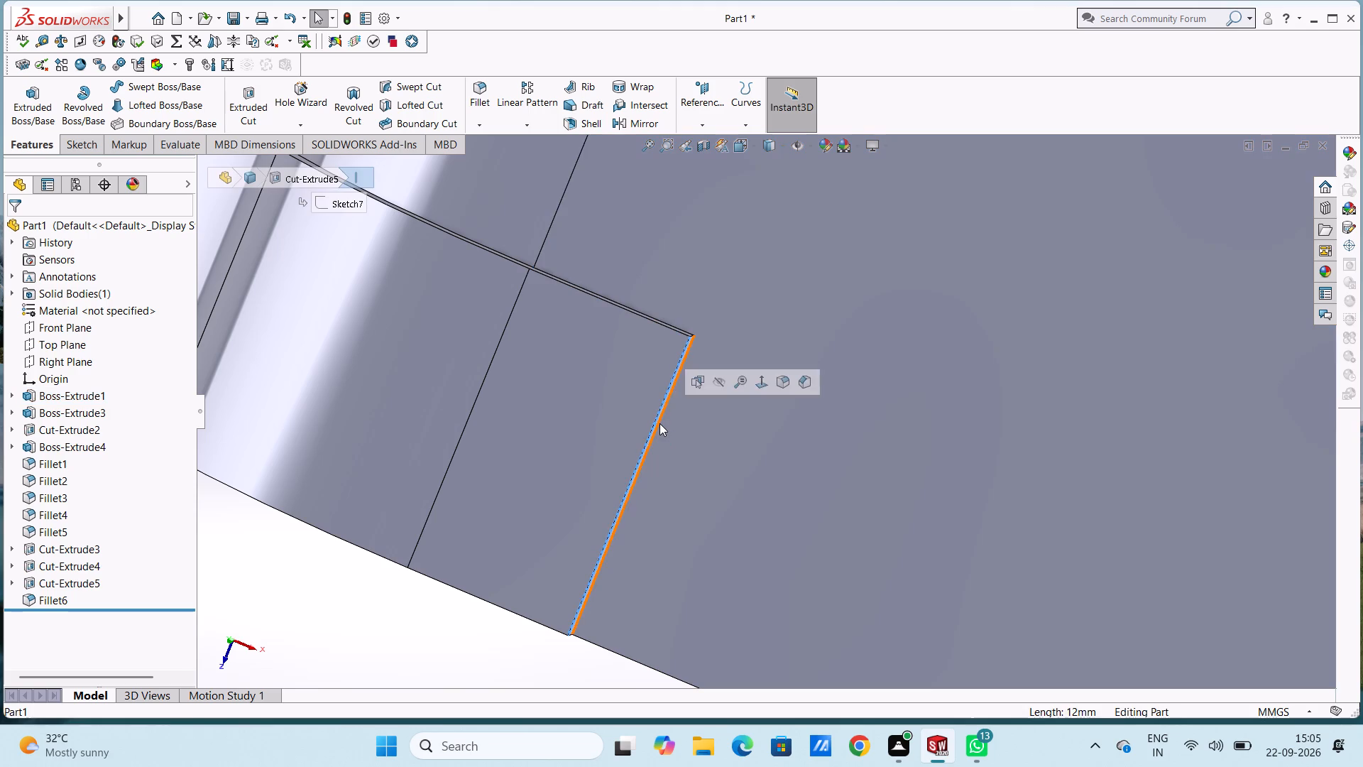
{"action": "left_click", "coordinate": [659, 423]}
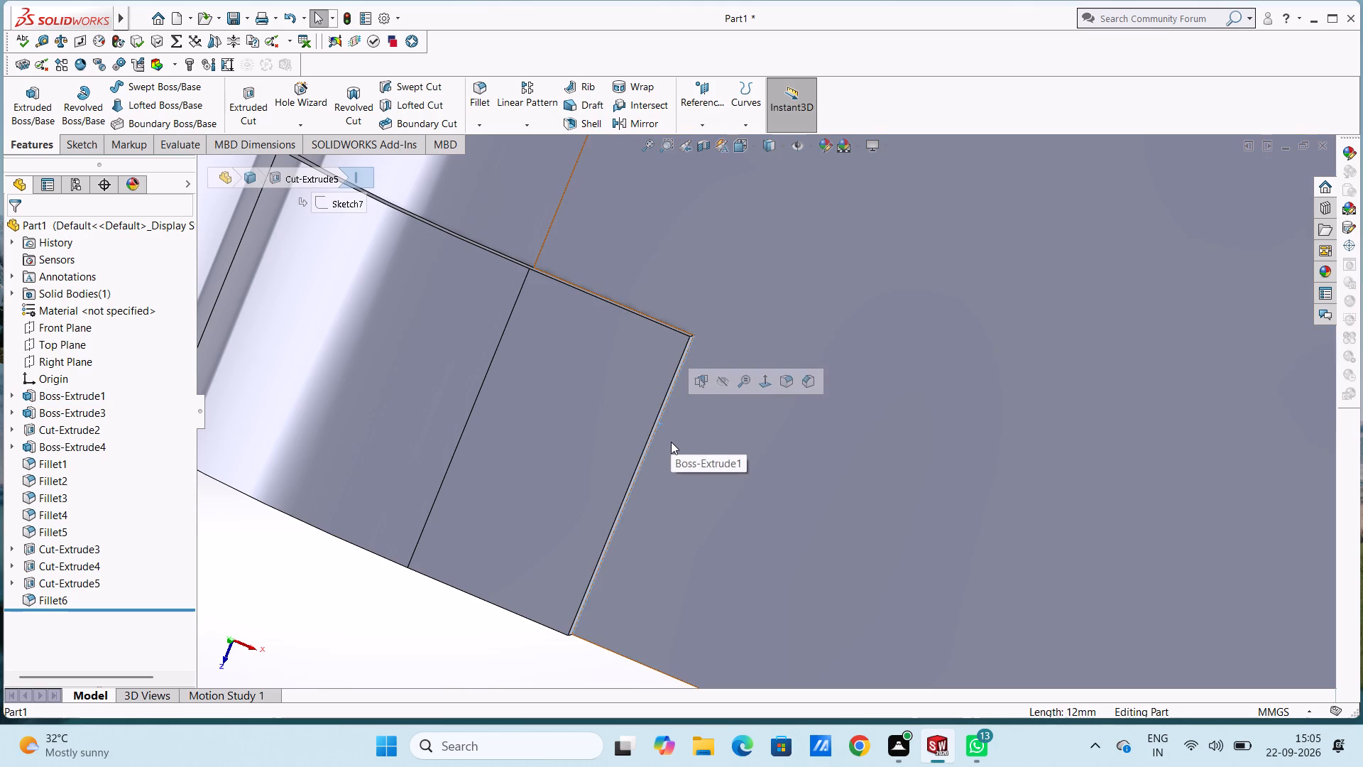
{"action": "key", "text": "Escape"}
{"action": "key", "text": "Escape"}
{"action": "middle_click_drag", "start_coordinate": [686, 415], "coordinate": [657, 395]}
{"action": "scroll", "coordinate": [683, 391], "scroll_direction": "down", "scroll_amount": 5}
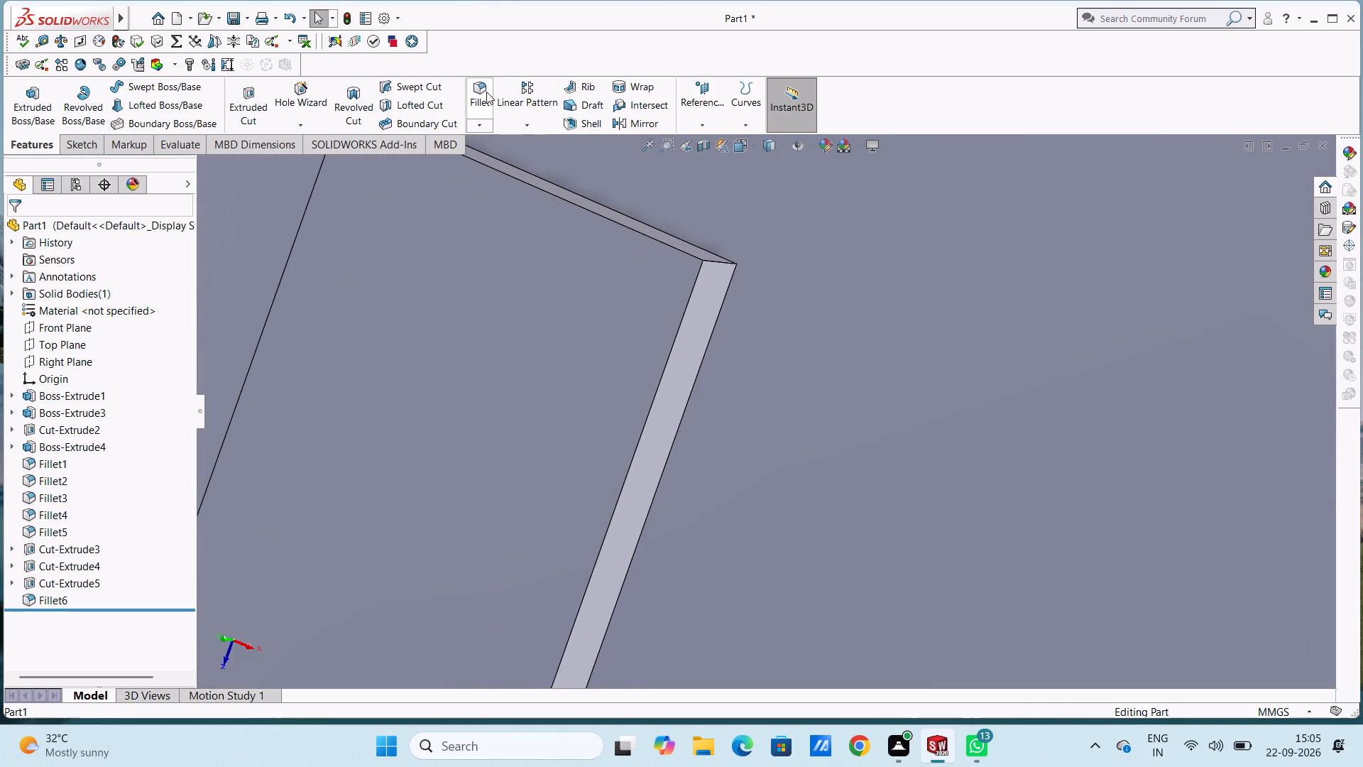
{"action": "left_click", "coordinate": [486, 92]}
{"action": "left_click", "coordinate": [715, 326]}
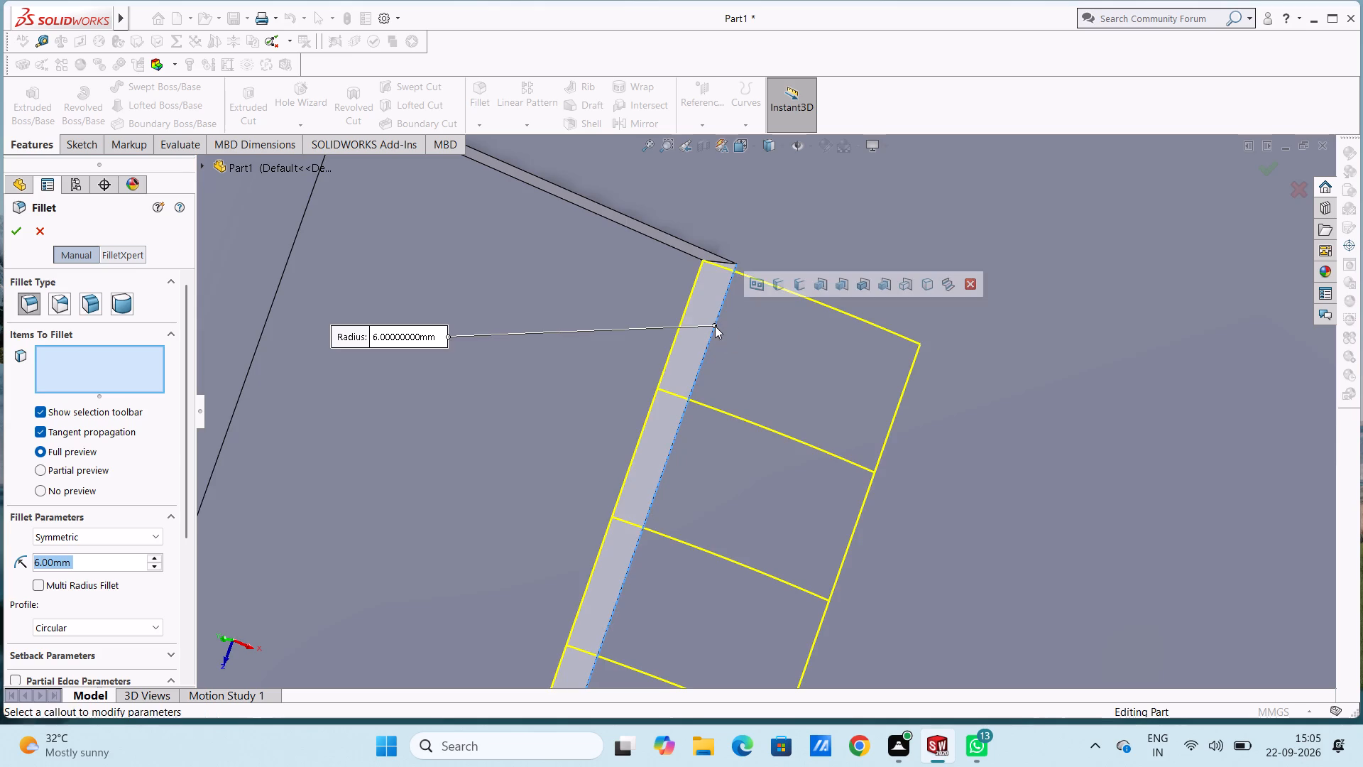
Apply the 6 mm fillet to the step's base edge beside the front negative-X collar on the upper face.
{"action": "left_click", "coordinate": [19, 228]}
Fillet the base edges of the 1 mm steps beside both positive-X collars, on the upper face, with a 6 mm radius.
{"action": "scroll", "coordinate": [746, 414], "scroll_direction": "up", "scroll_amount": 15}
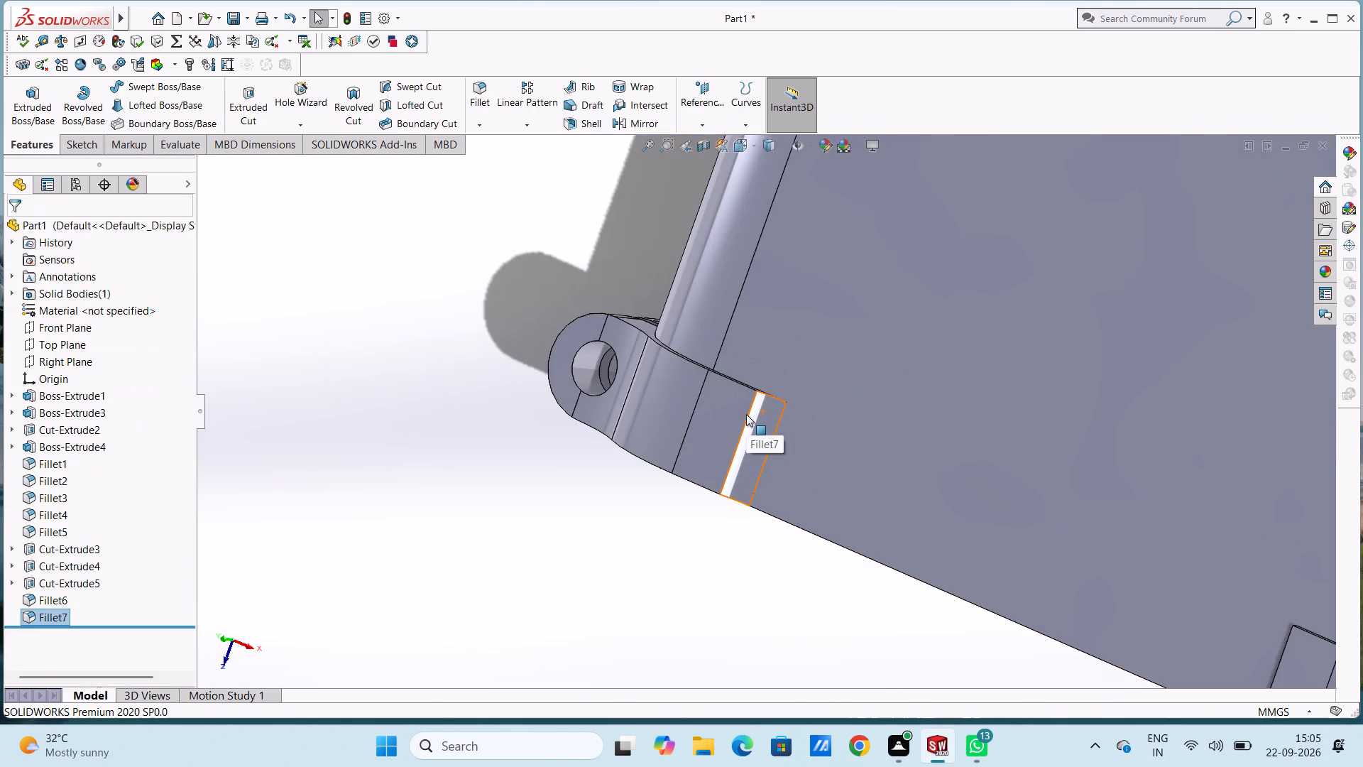
{"action": "scroll", "coordinate": [746, 414], "scroll_direction": "up", "scroll_amount": 5}
{"action": "scroll", "coordinate": [1012, 312], "scroll_direction": "down", "scroll_amount": 4}
{"action": "scroll", "coordinate": [950, 330], "scroll_direction": "down", "scroll_amount": 3}
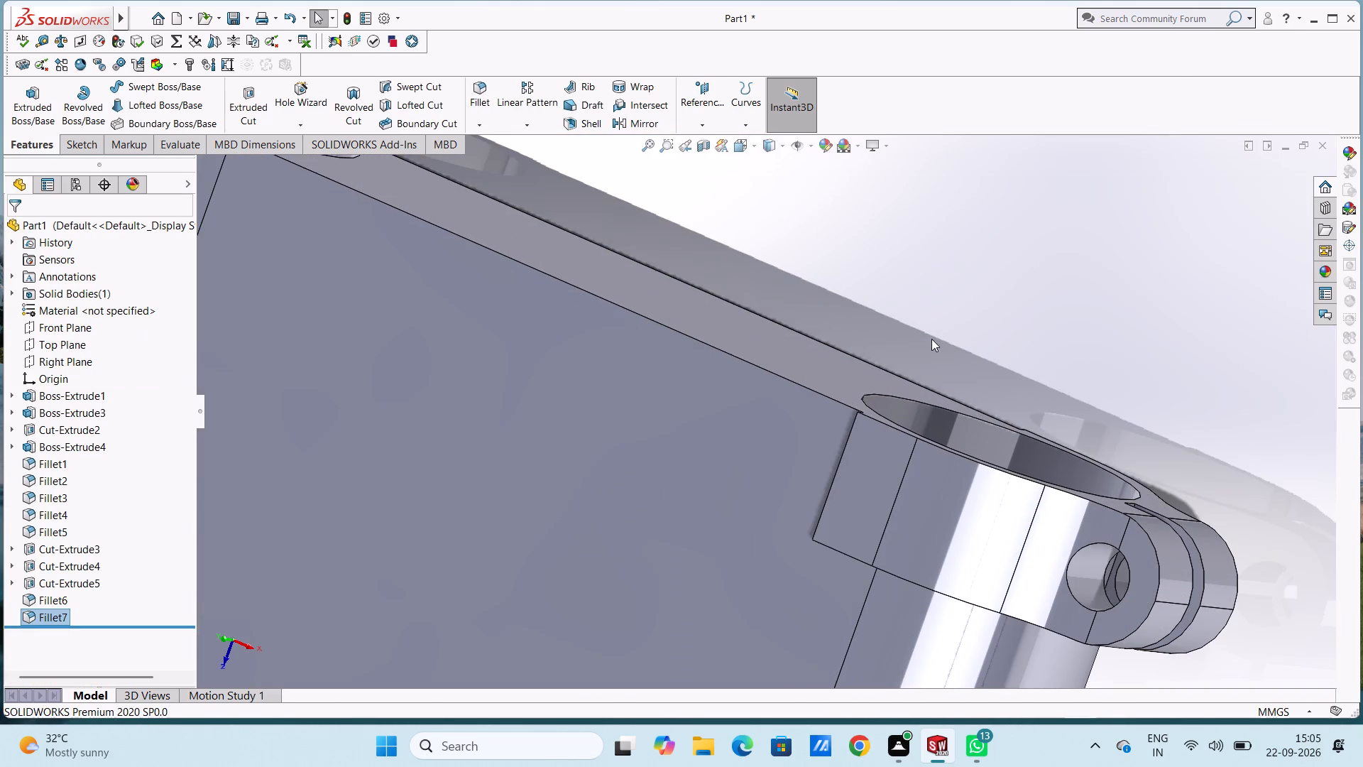
{"action": "middle_click_drag", "start_coordinate": [799, 326], "coordinate": [906, 386]}
{"action": "scroll", "coordinate": [1144, 536], "scroll_direction": "down", "scroll_amount": 5}
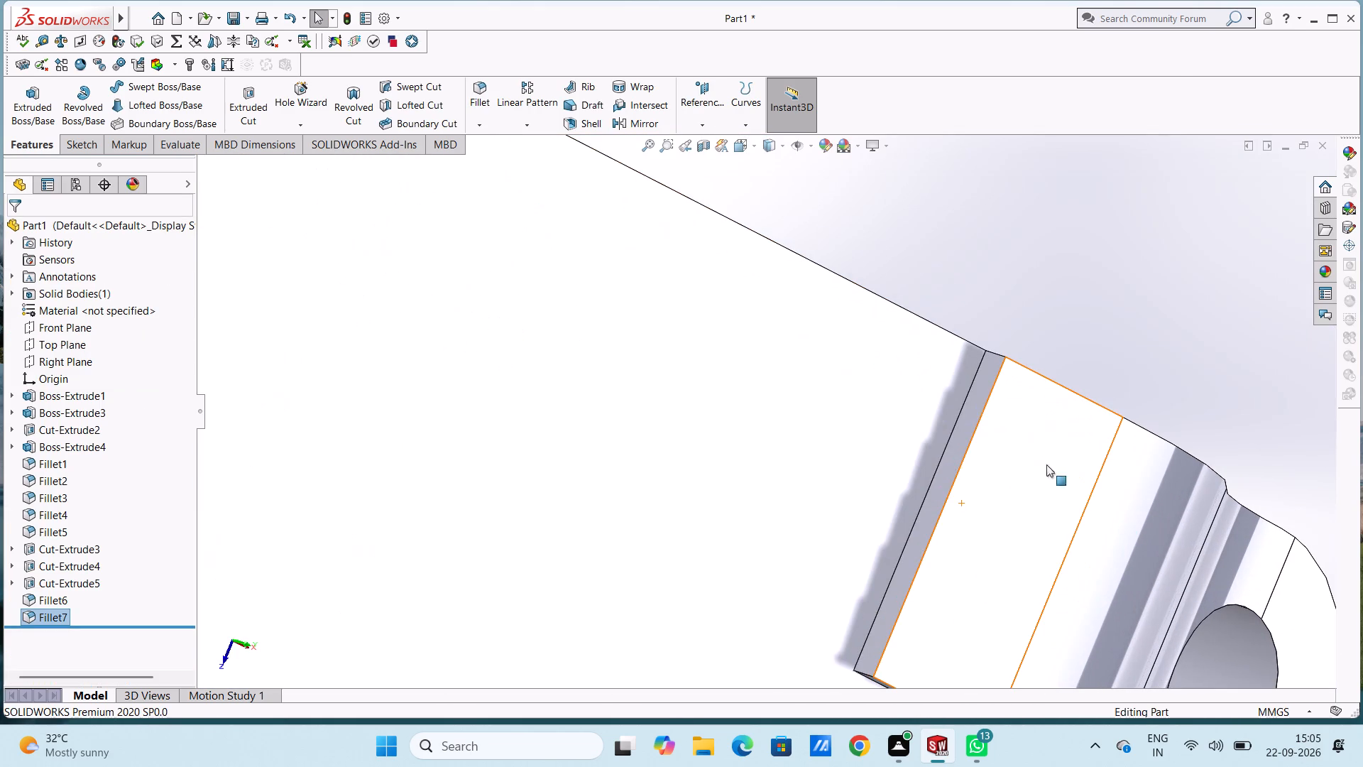
{"action": "left_click", "coordinate": [491, 96]}
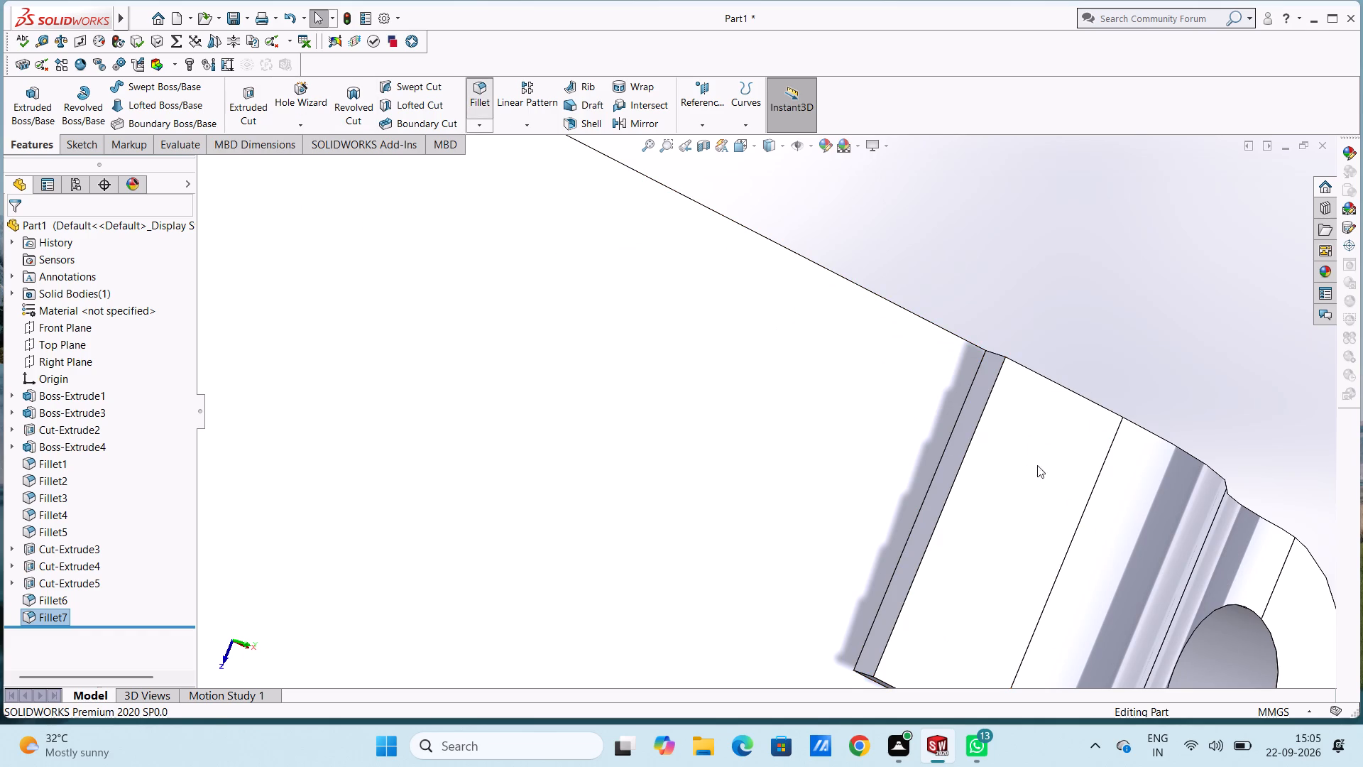
{"action": "left_click", "coordinate": [949, 442]}
{"action": "scroll", "coordinate": [956, 459], "scroll_direction": "up", "scroll_amount": 10}
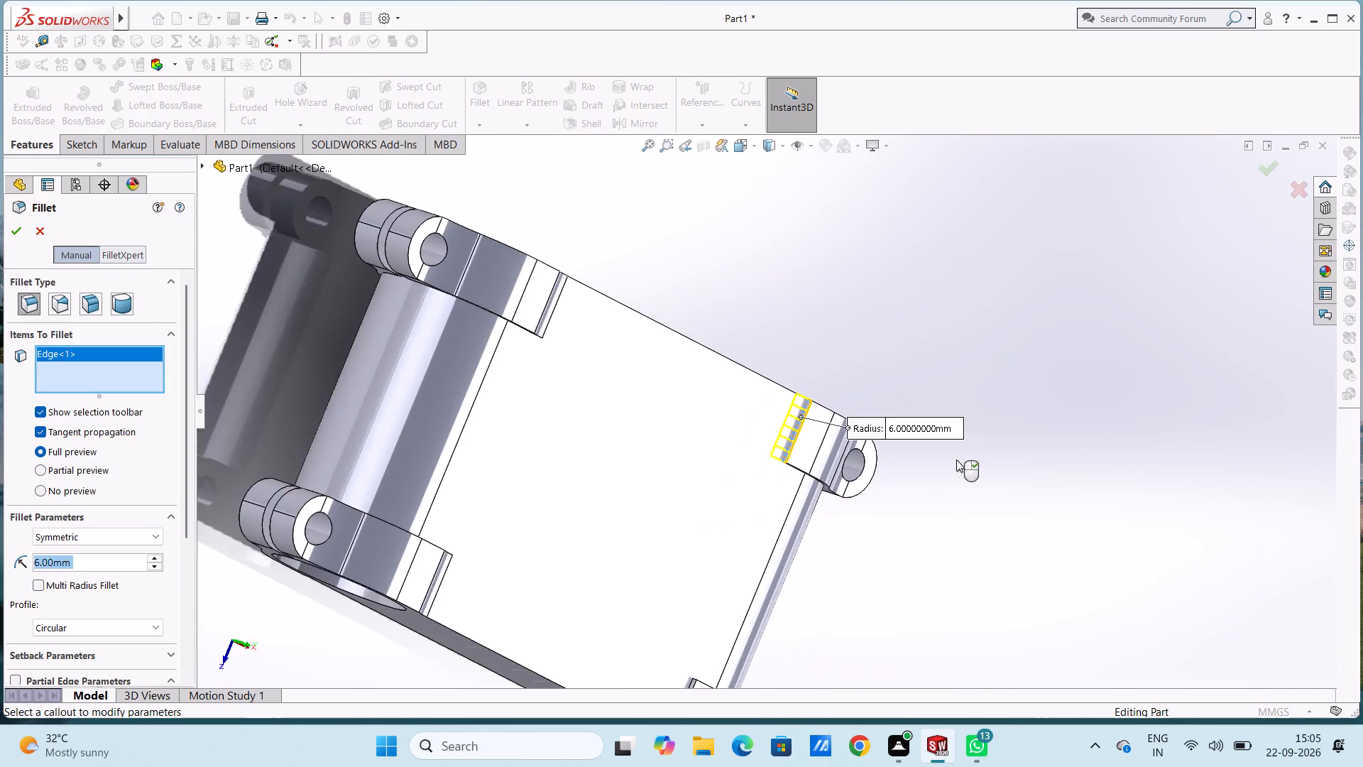
{"action": "scroll", "coordinate": [711, 623], "scroll_direction": "up", "scroll_amount": 4}
{"action": "scroll", "coordinate": [757, 524], "scroll_direction": "down", "scroll_amount": 4}
{"action": "scroll", "coordinate": [713, 459], "scroll_direction": "down", "scroll_amount": 5}
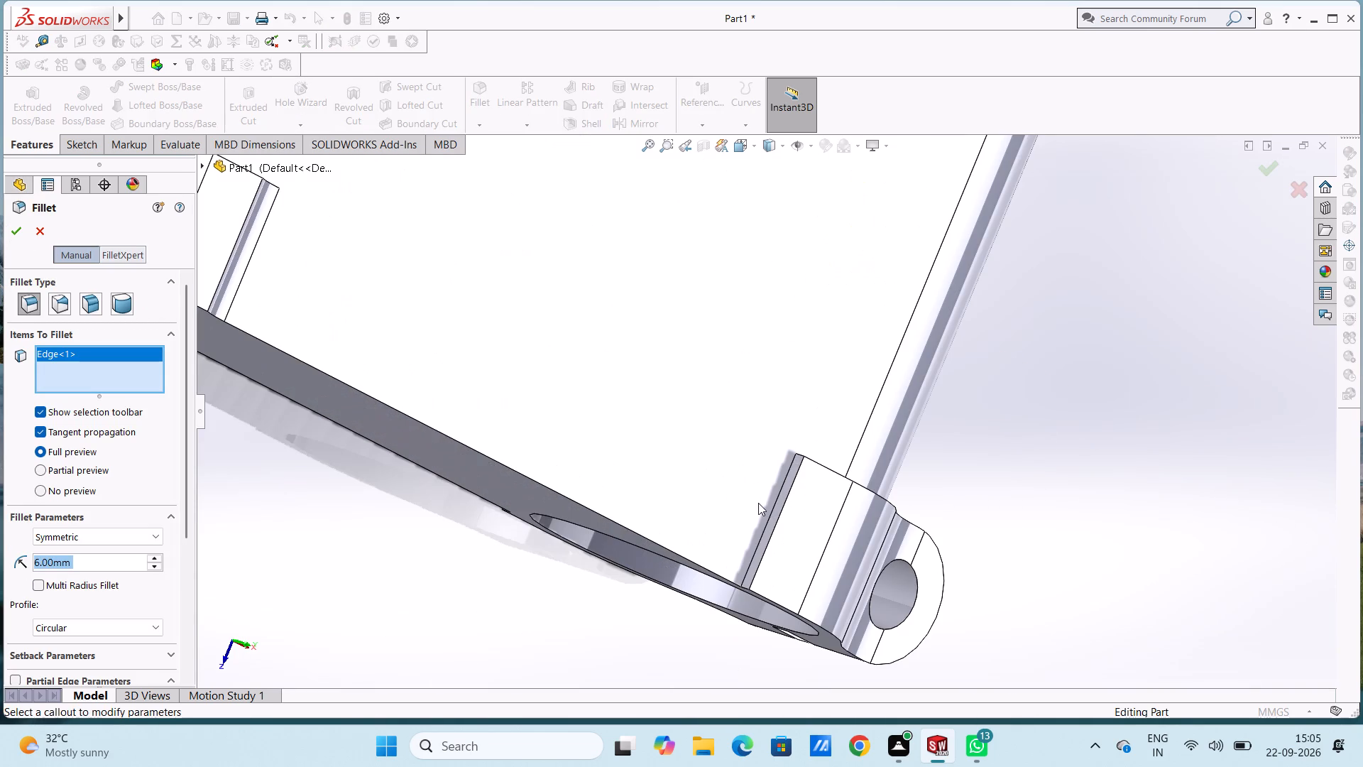
{"action": "left_click", "coordinate": [770, 511]}
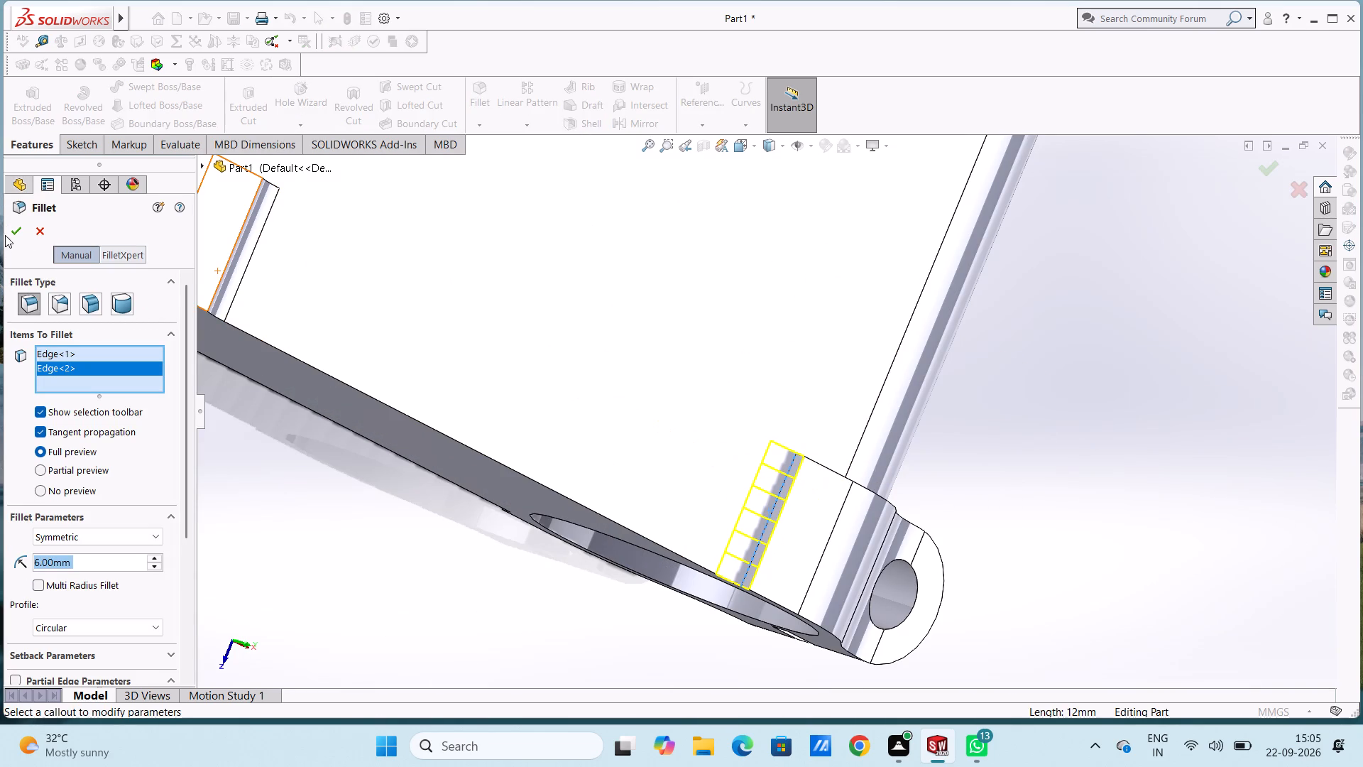
{"action": "left_click", "coordinate": [13, 234]}
Fillet the base edges of the 1 mm steps beside all four collars on the lower face, in one 6 mm radius fillet.
{"action": "scroll", "coordinate": [331, 407], "scroll_direction": "up", "scroll_amount": 9}
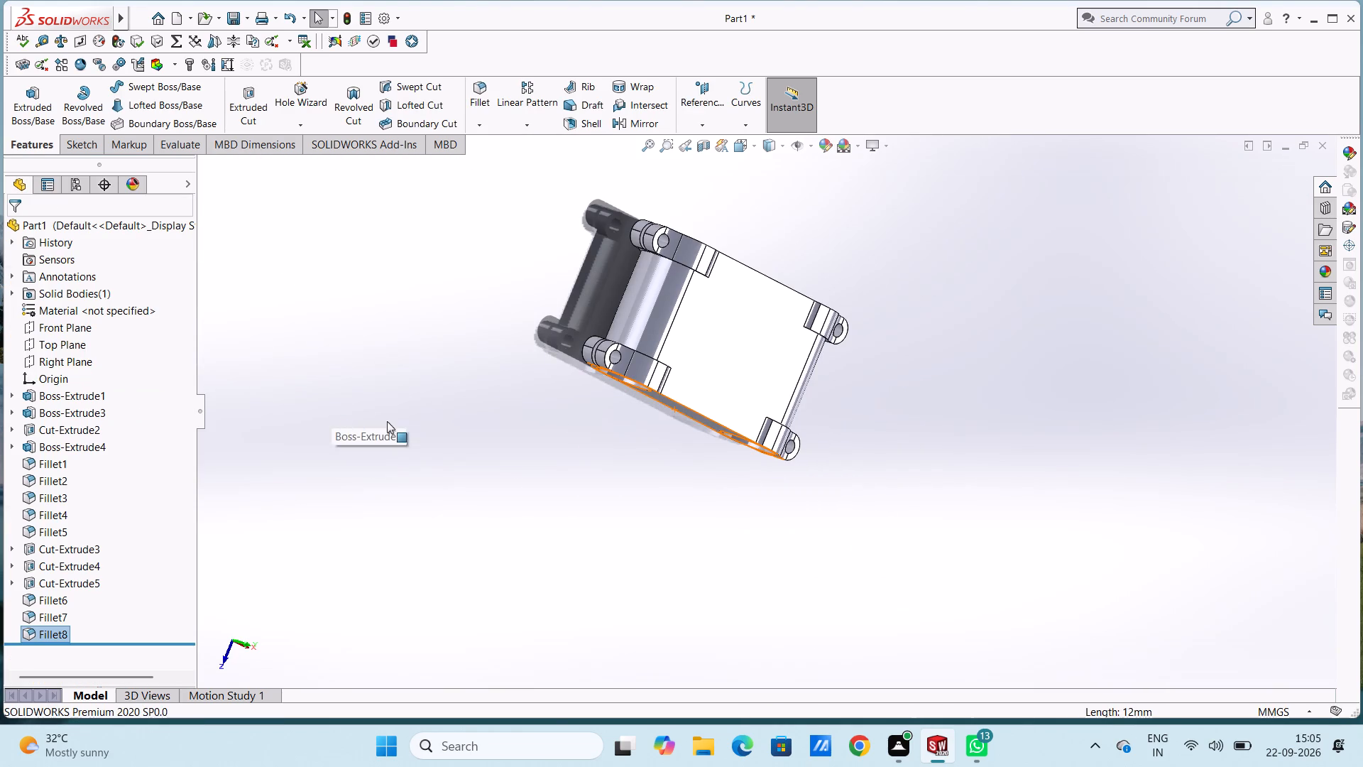
{"action": "middle_click_drag", "start_coordinate": [837, 401], "coordinate": [718, 446]}
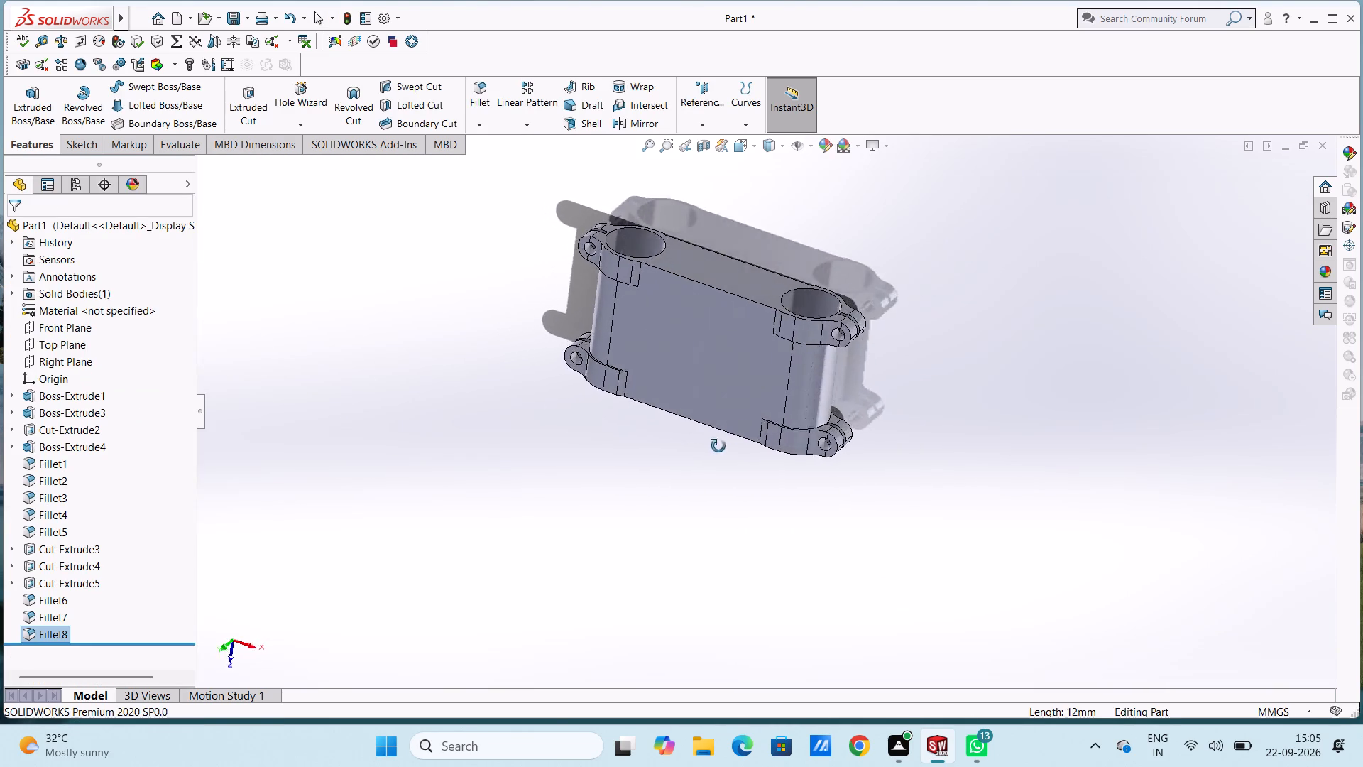
{"action": "middle_click_drag", "start_coordinate": [718, 446], "coordinate": [499, 576]}
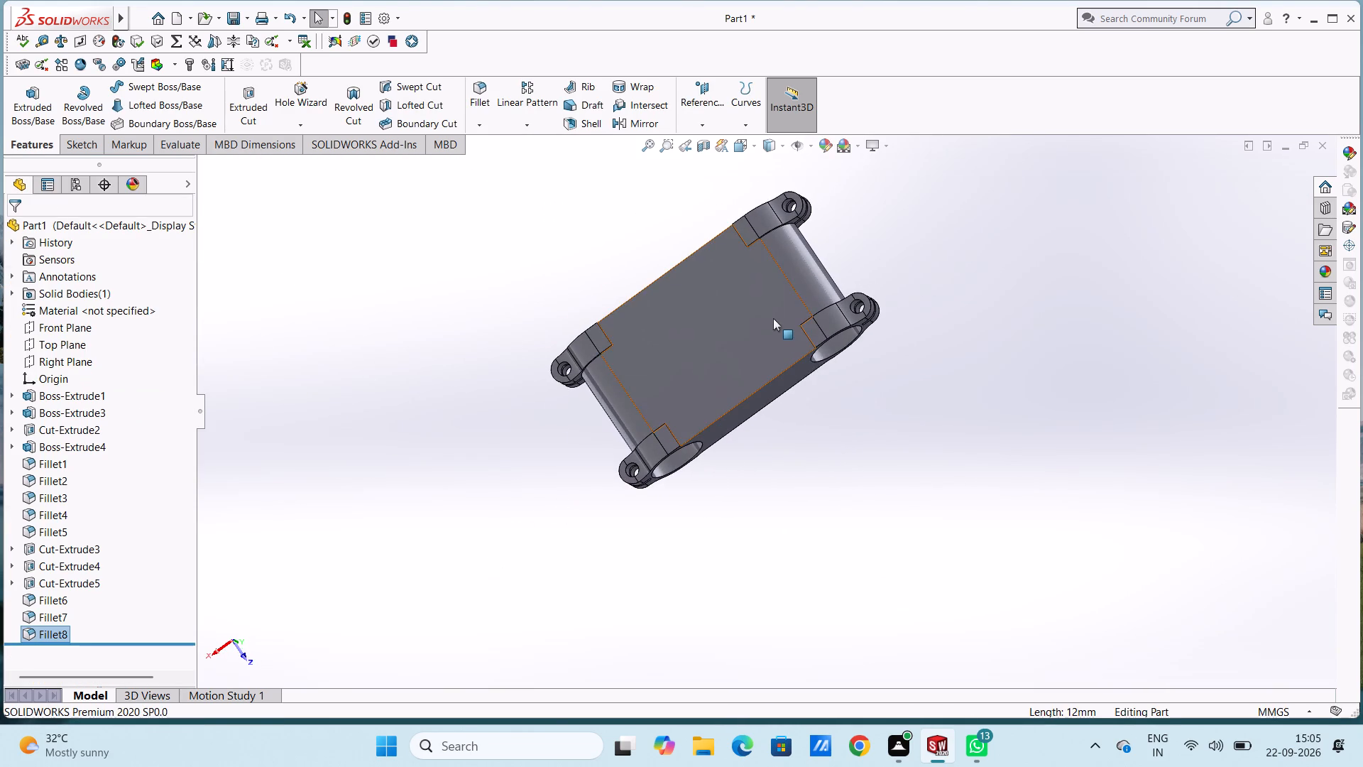
{"action": "scroll", "coordinate": [777, 325], "scroll_direction": "down", "scroll_amount": 2}
{"action": "scroll", "coordinate": [842, 244], "scroll_direction": "down", "scroll_amount": 1}
{"action": "middle_click_drag", "start_coordinate": [875, 264], "coordinate": [892, 337]}
{"action": "scroll", "coordinate": [555, 327], "scroll_direction": "down", "scroll_amount": 4}
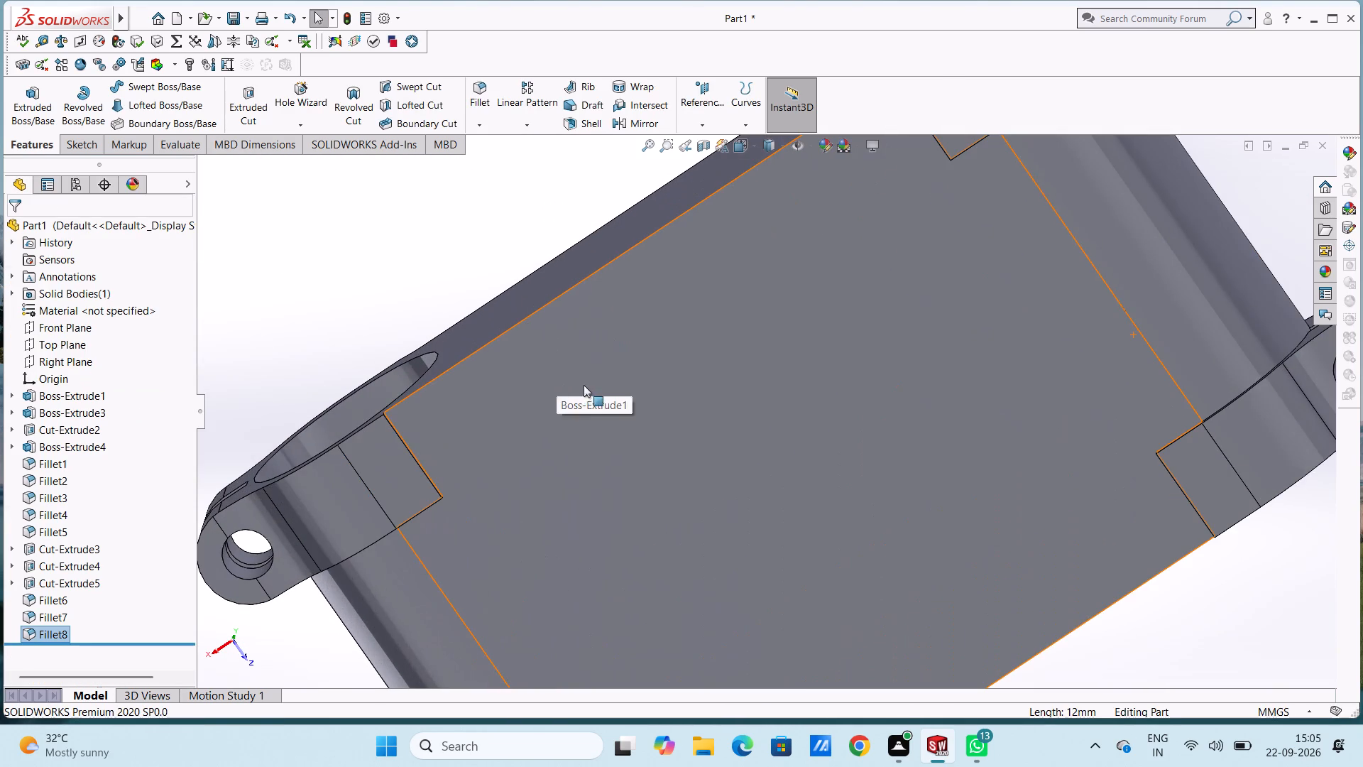
{"action": "middle_click_drag", "start_coordinate": [583, 398], "coordinate": [529, 452]}
{"action": "middle_click_drag", "start_coordinate": [564, 428], "coordinate": [504, 467]}
{"action": "scroll", "coordinate": [489, 447], "scroll_direction": "down", "scroll_amount": 2}
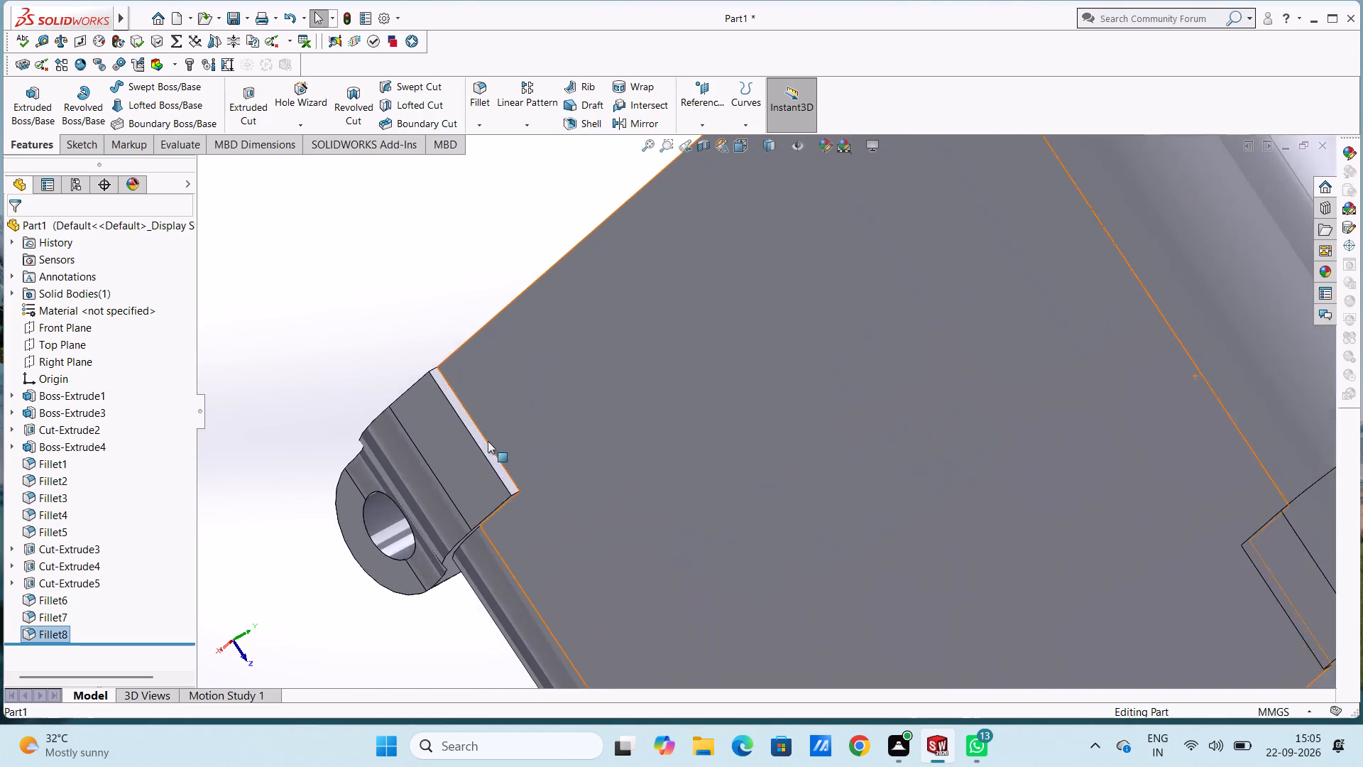
{"action": "scroll", "coordinate": [488, 441], "scroll_direction": "down", "scroll_amount": 2}
{"action": "left_click", "coordinate": [485, 93]}
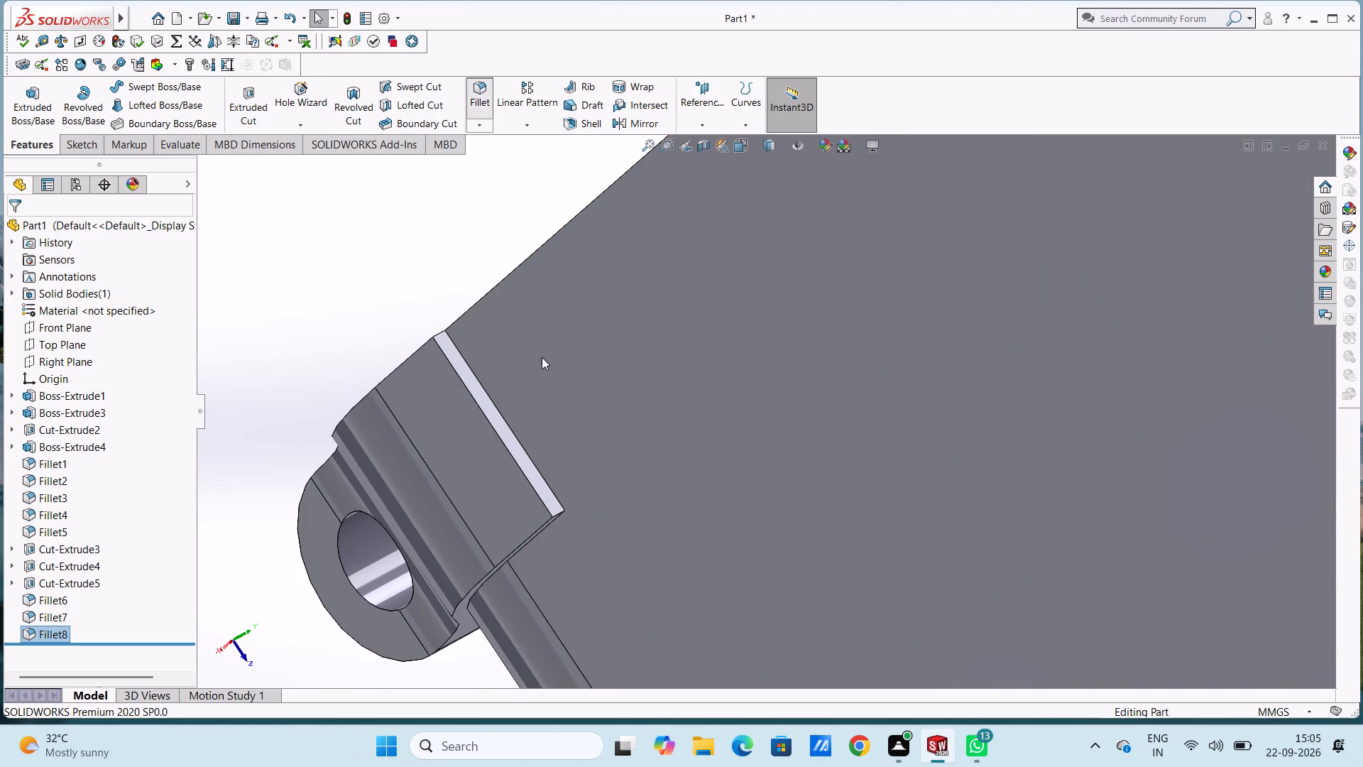
{"action": "left_click", "coordinate": [506, 420]}
{"action": "scroll", "coordinate": [506, 420], "scroll_direction": "up", "scroll_amount": 3}
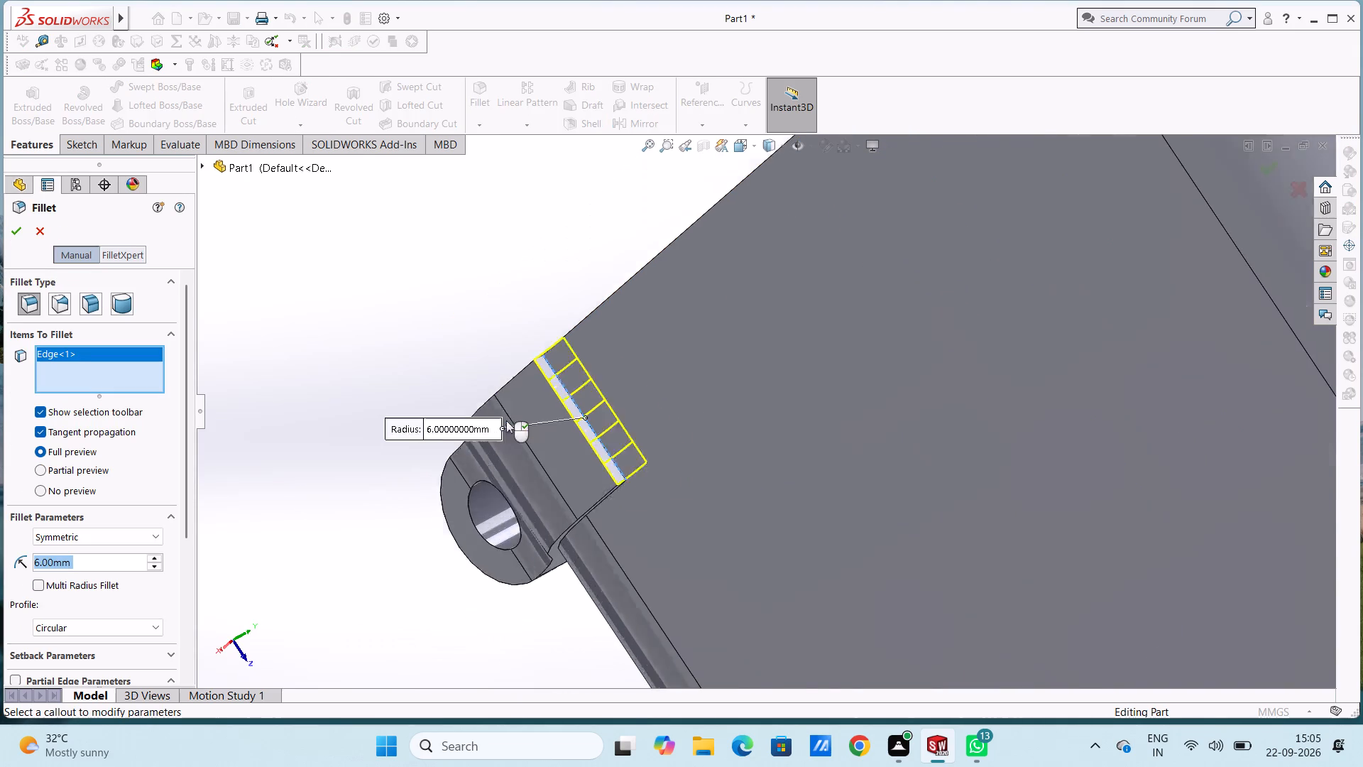
{"action": "scroll", "coordinate": [506, 420], "scroll_direction": "up", "scroll_amount": 5}
{"action": "scroll", "coordinate": [821, 599], "scroll_direction": "down", "scroll_amount": 5}
{"action": "scroll", "coordinate": [833, 543], "scroll_direction": "down", "scroll_amount": 3}
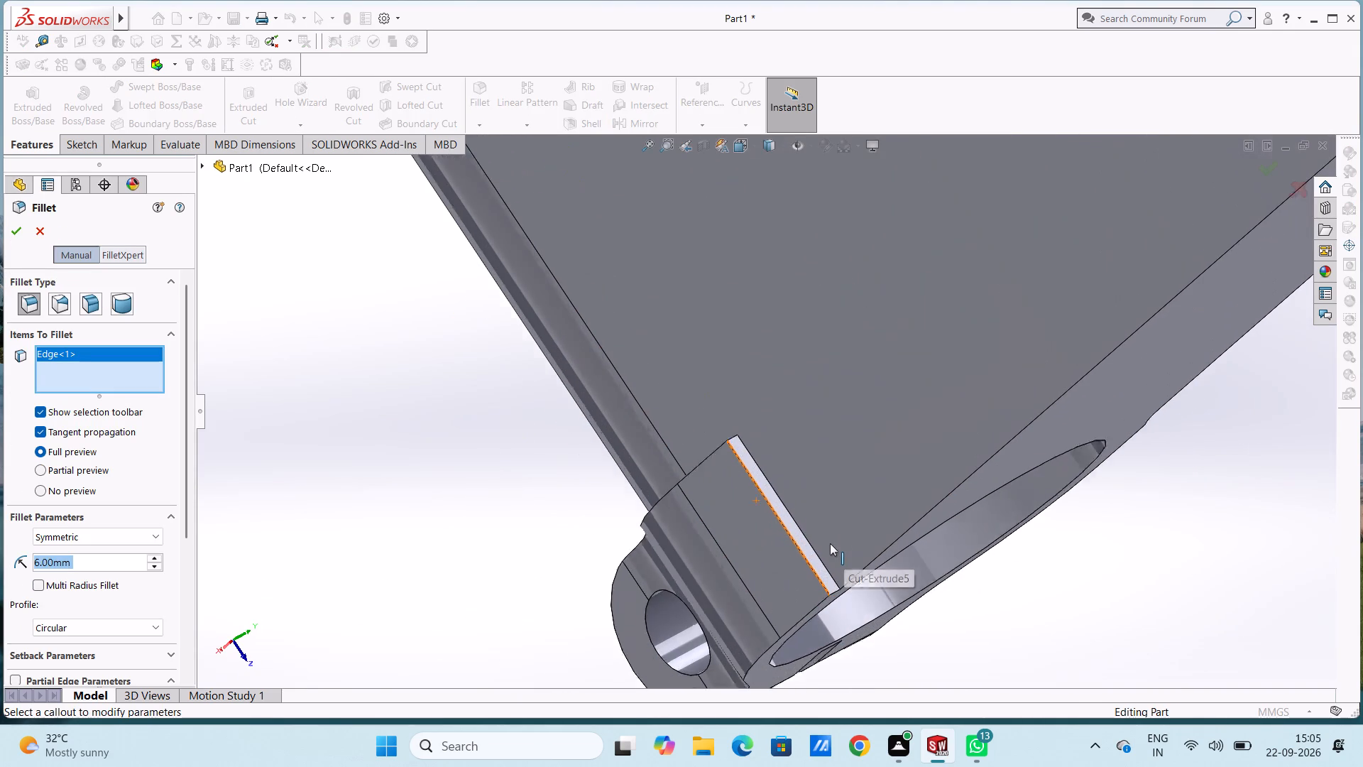
{"action": "left_click", "coordinate": [794, 524]}
{"action": "scroll", "coordinate": [794, 524], "scroll_direction": "up", "scroll_amount": 5}
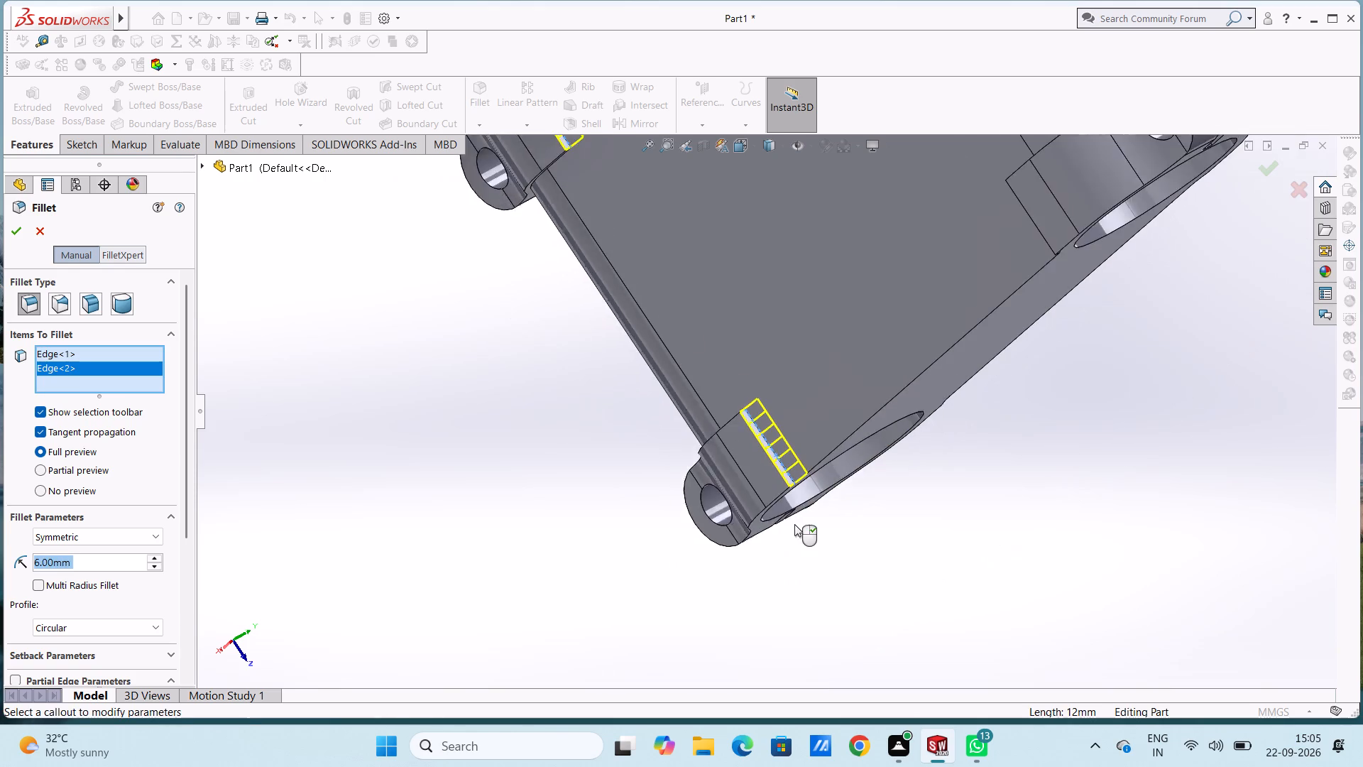
{"action": "scroll", "coordinate": [794, 524], "scroll_direction": "up", "scroll_amount": 4}
{"action": "middle_click_drag", "start_coordinate": [870, 288], "coordinate": [993, 230]}
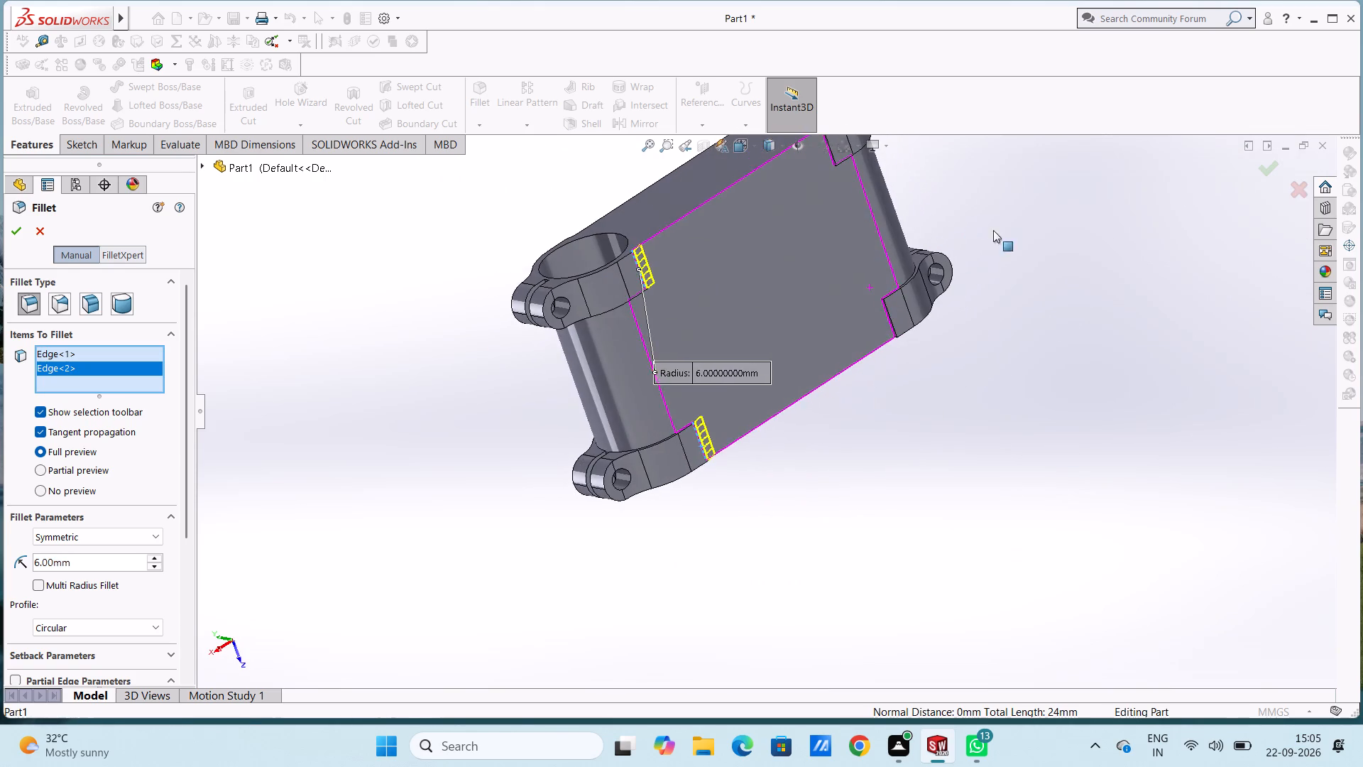
{"action": "scroll", "coordinate": [897, 216], "scroll_direction": "down", "scroll_amount": 4}
{"action": "scroll", "coordinate": [711, 185], "scroll_direction": "up", "scroll_amount": 3}
{"action": "scroll", "coordinate": [748, 236], "scroll_direction": "down", "scroll_amount": 7}
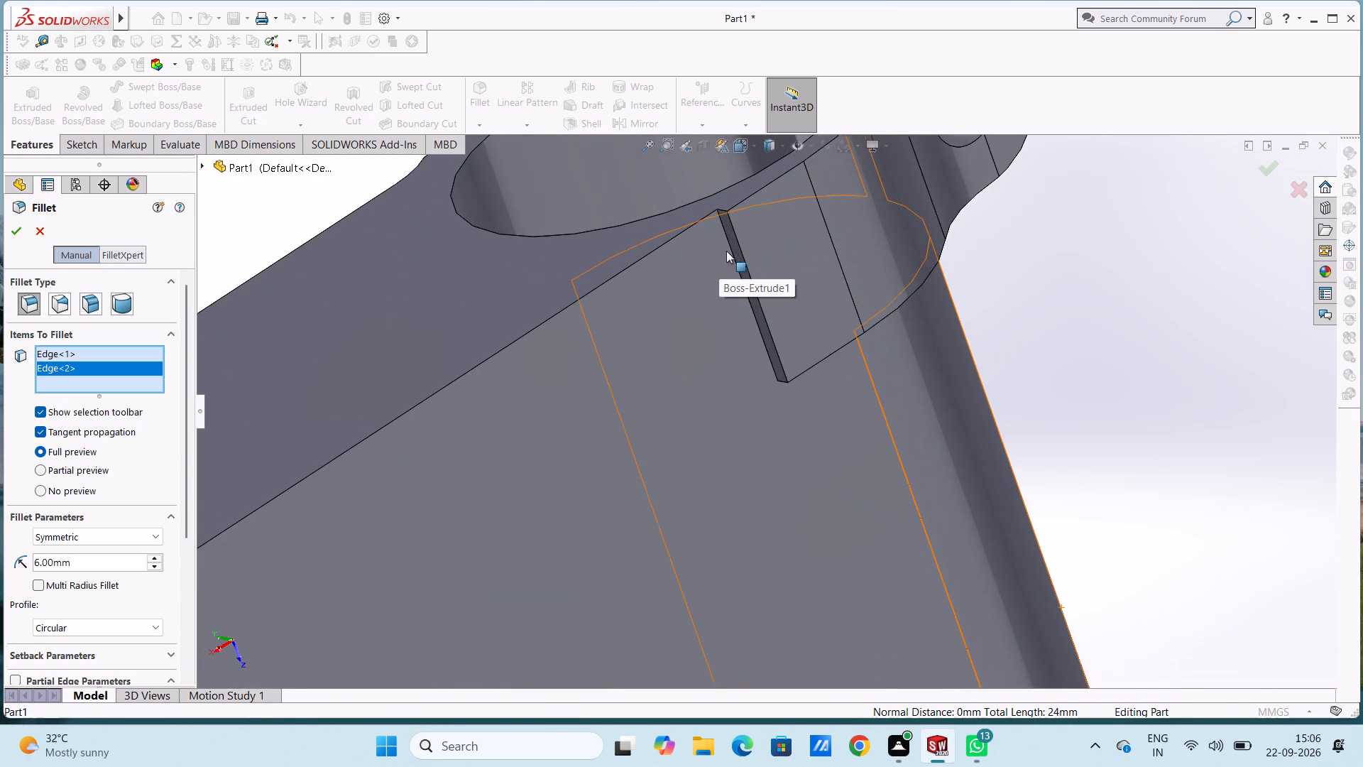
{"action": "scroll", "coordinate": [726, 251], "scroll_direction": "down", "scroll_amount": 1}
{"action": "left_click", "coordinate": [735, 258]}
{"action": "scroll", "coordinate": [755, 300], "scroll_direction": "up", "scroll_amount": 5}
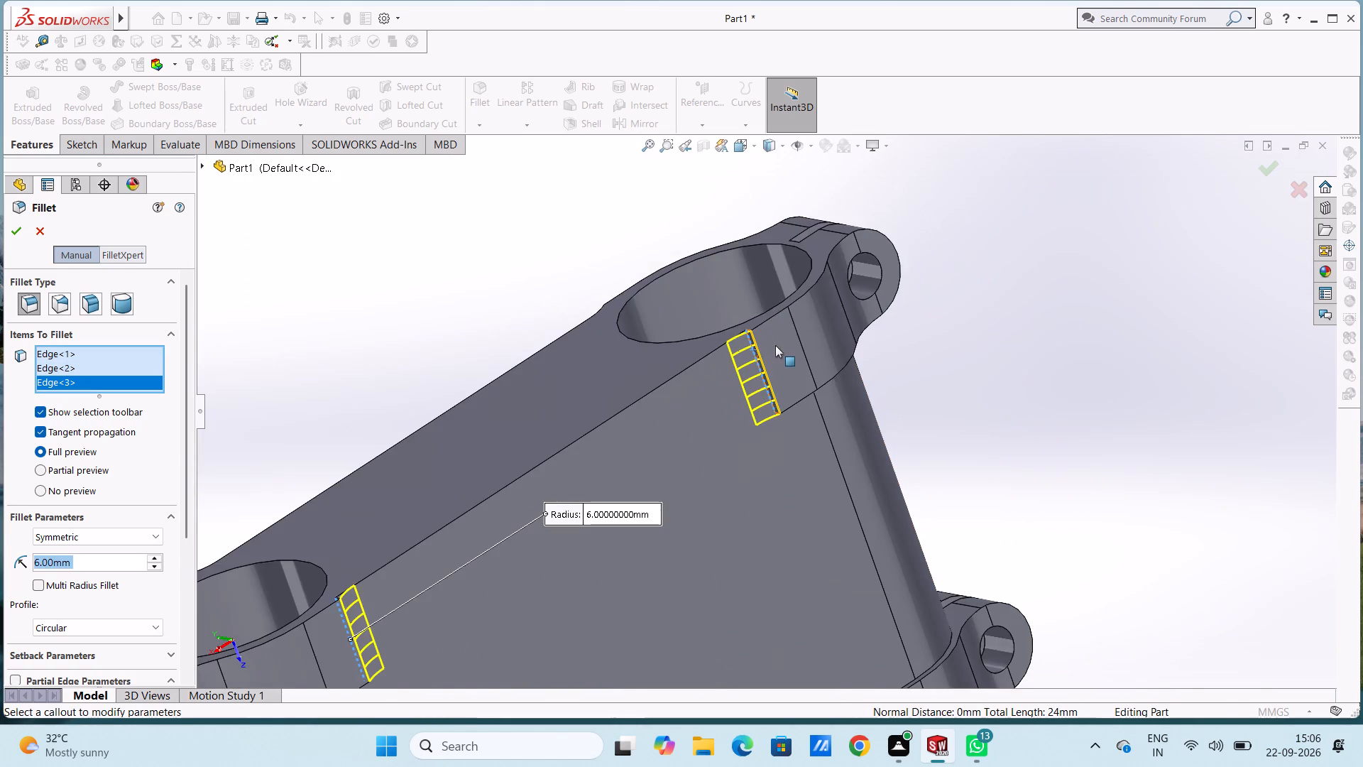
{"action": "scroll", "coordinate": [775, 346], "scroll_direction": "up", "scroll_amount": 4}
{"action": "scroll", "coordinate": [800, 550], "scroll_direction": "down", "scroll_amount": 9}
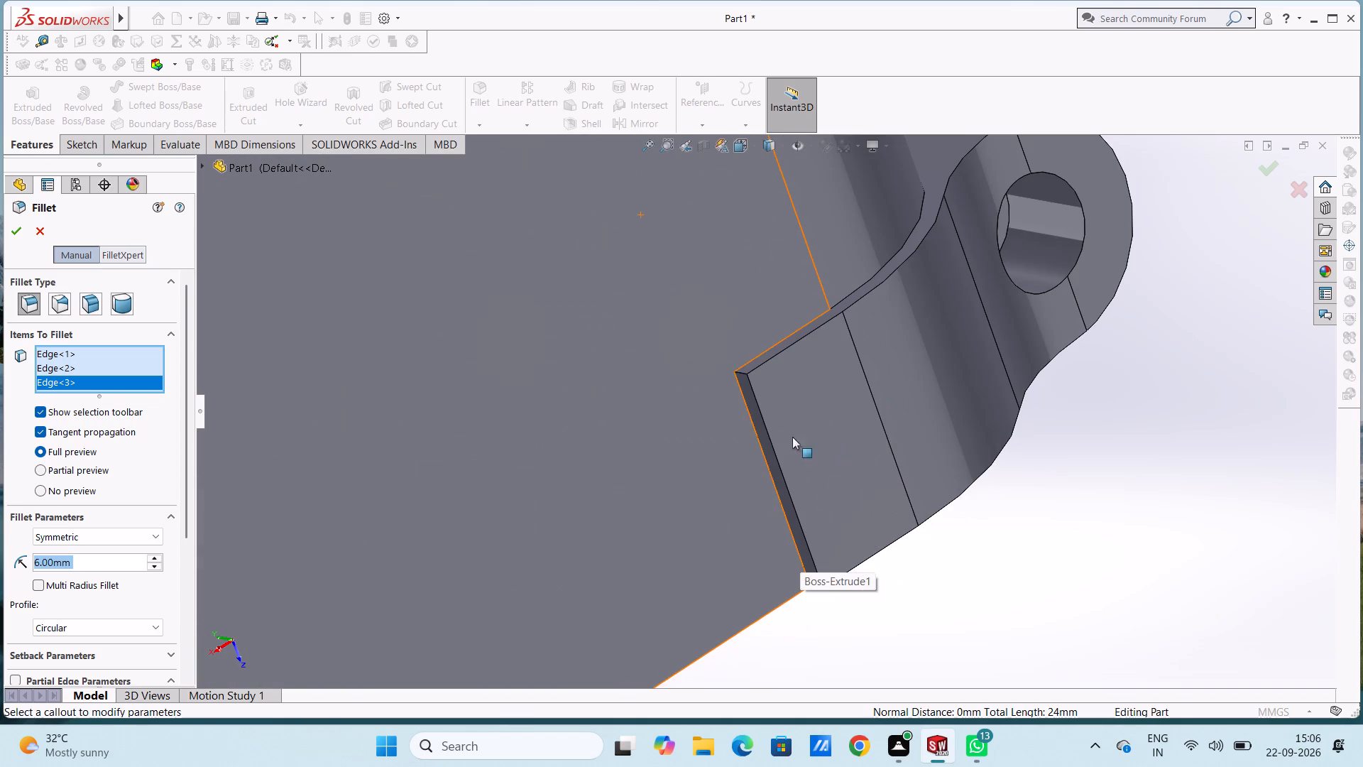
{"action": "left_click", "coordinate": [764, 459]}
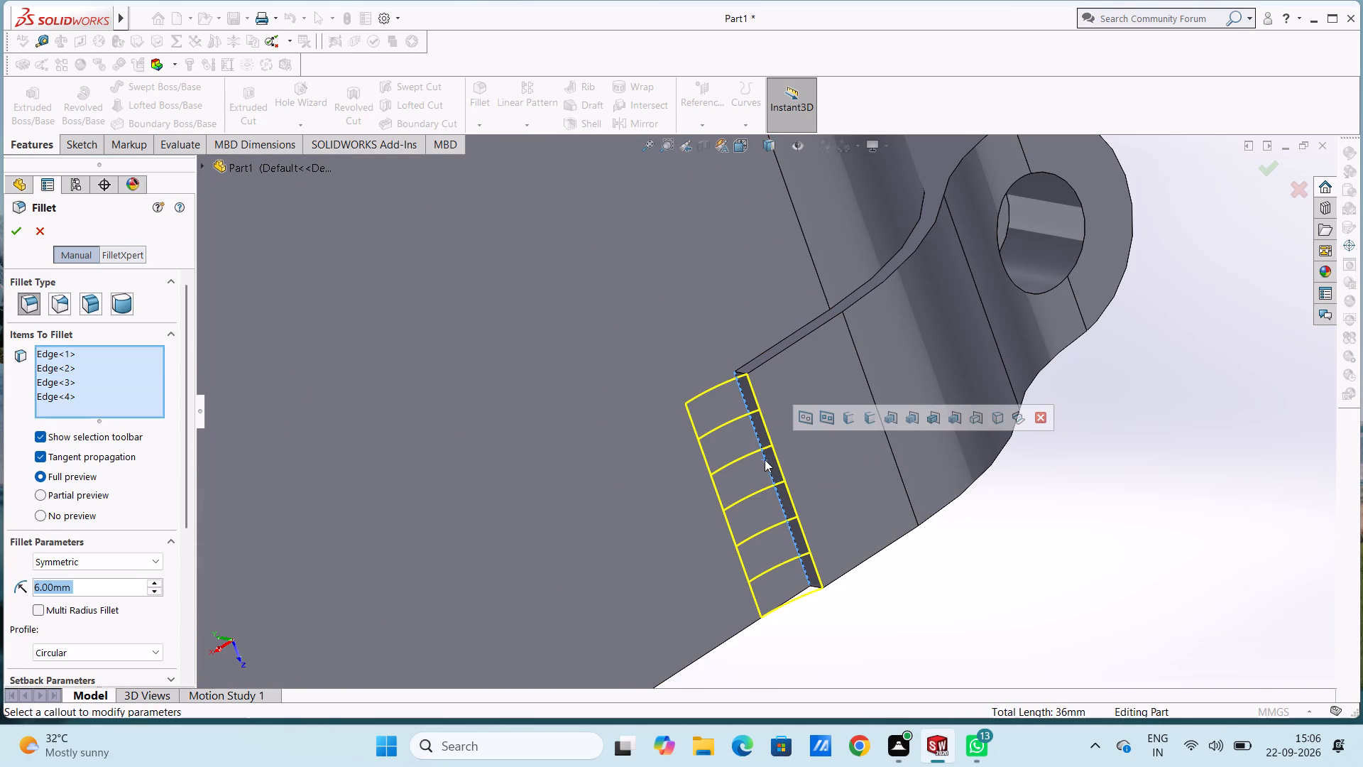
{"action": "left_click", "coordinate": [17, 222]}
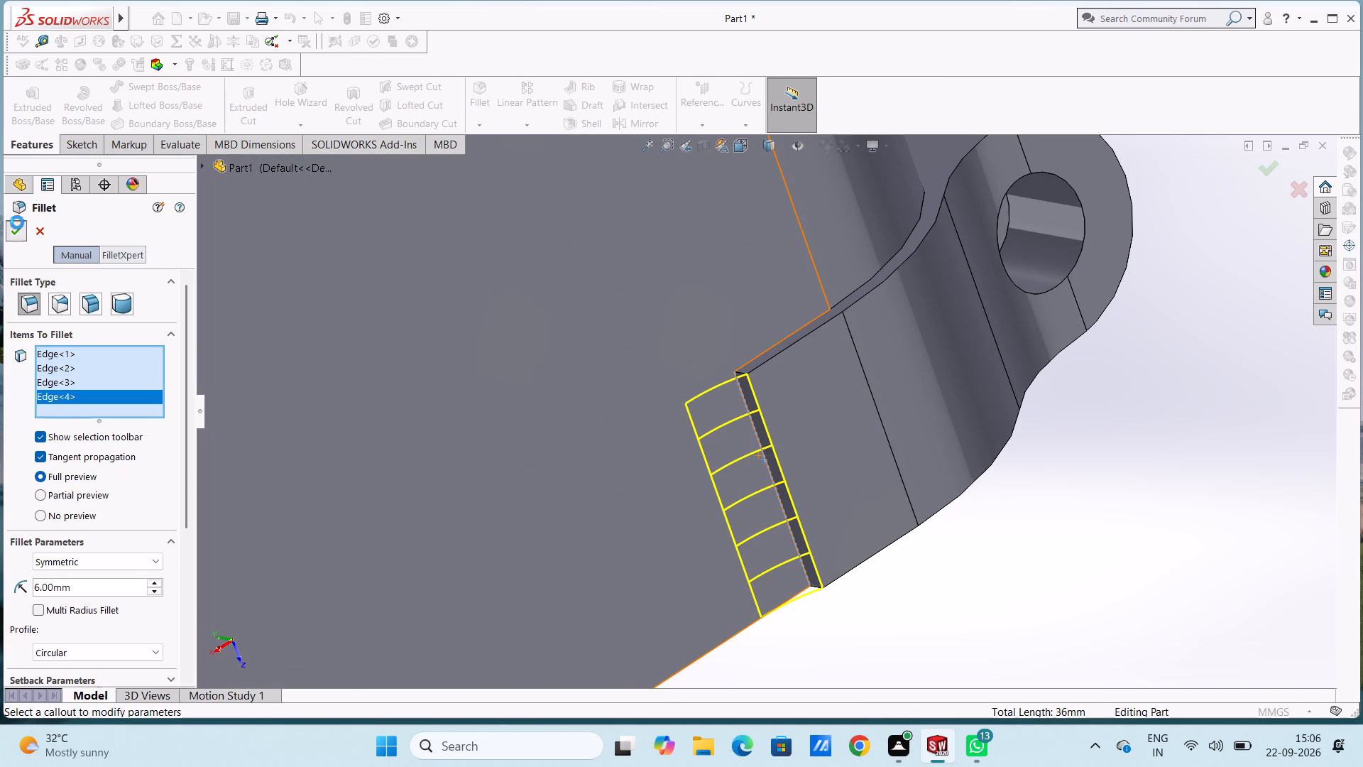
Examine the whole body from both long faces, the ends and the standard top view, checking the collars and filleted steps.
{"action": "scroll", "coordinate": [456, 304], "scroll_direction": "up", "scroll_amount": 9}
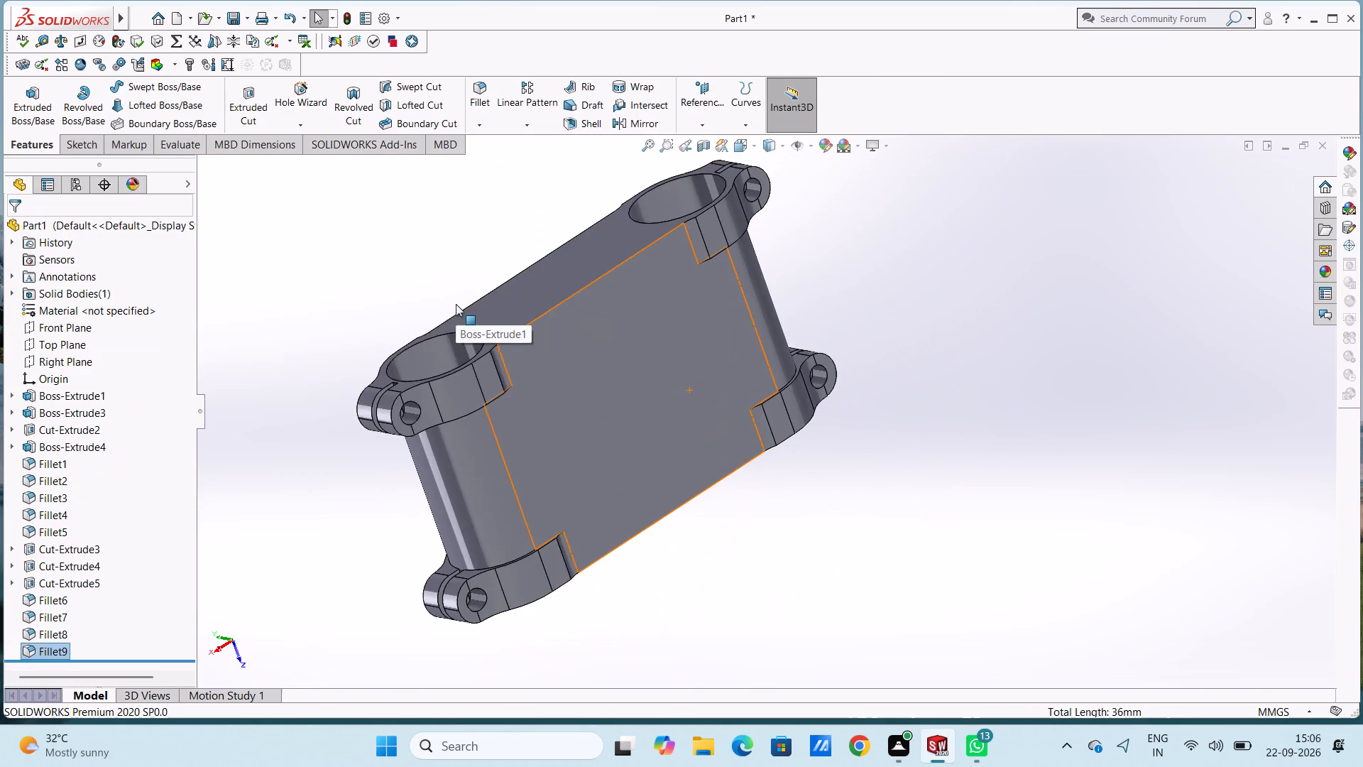
{"action": "scroll", "coordinate": [456, 304], "scroll_direction": "up", "scroll_amount": 1}
{"action": "left_click", "coordinate": [410, 256]}
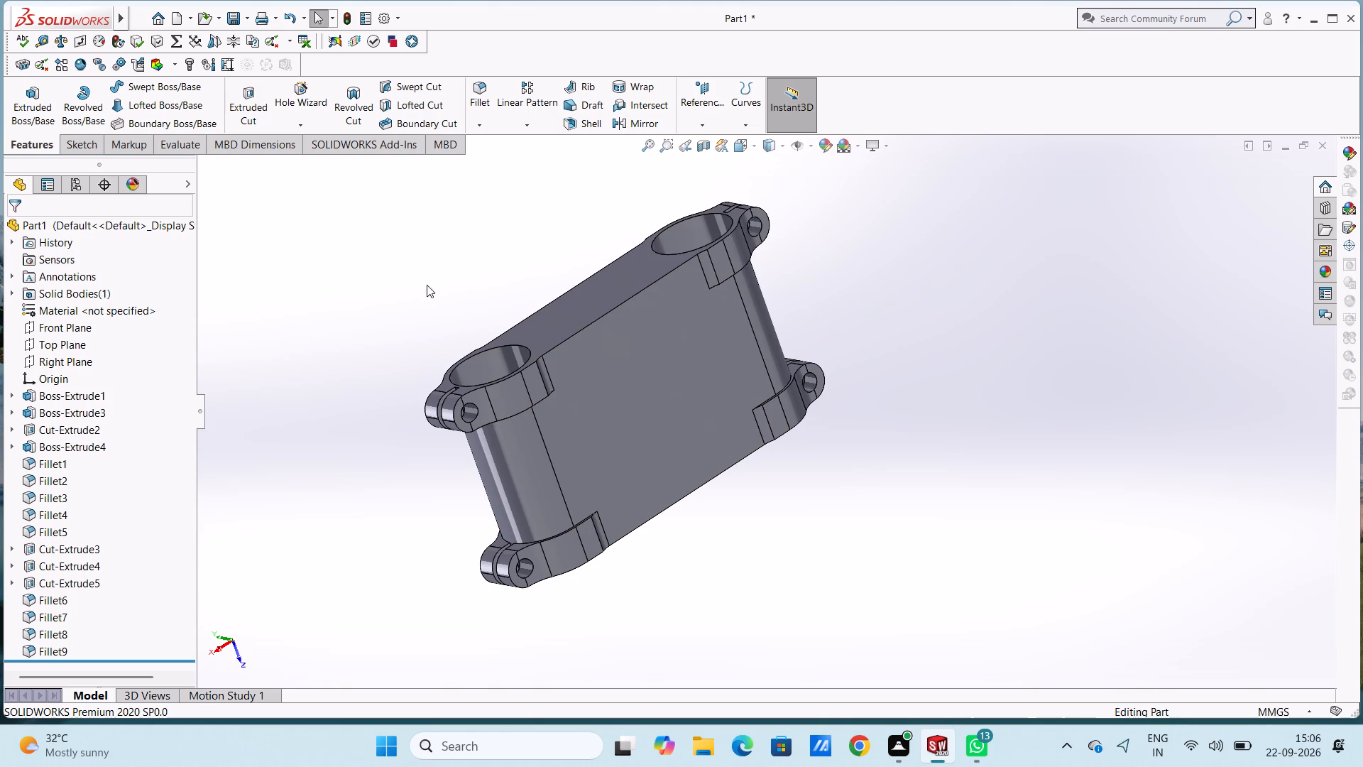
{"action": "scroll", "coordinate": [456, 281], "scroll_direction": "up", "scroll_amount": 1}
{"action": "middle_click_drag", "start_coordinate": [450, 281], "coordinate": [398, 296]}
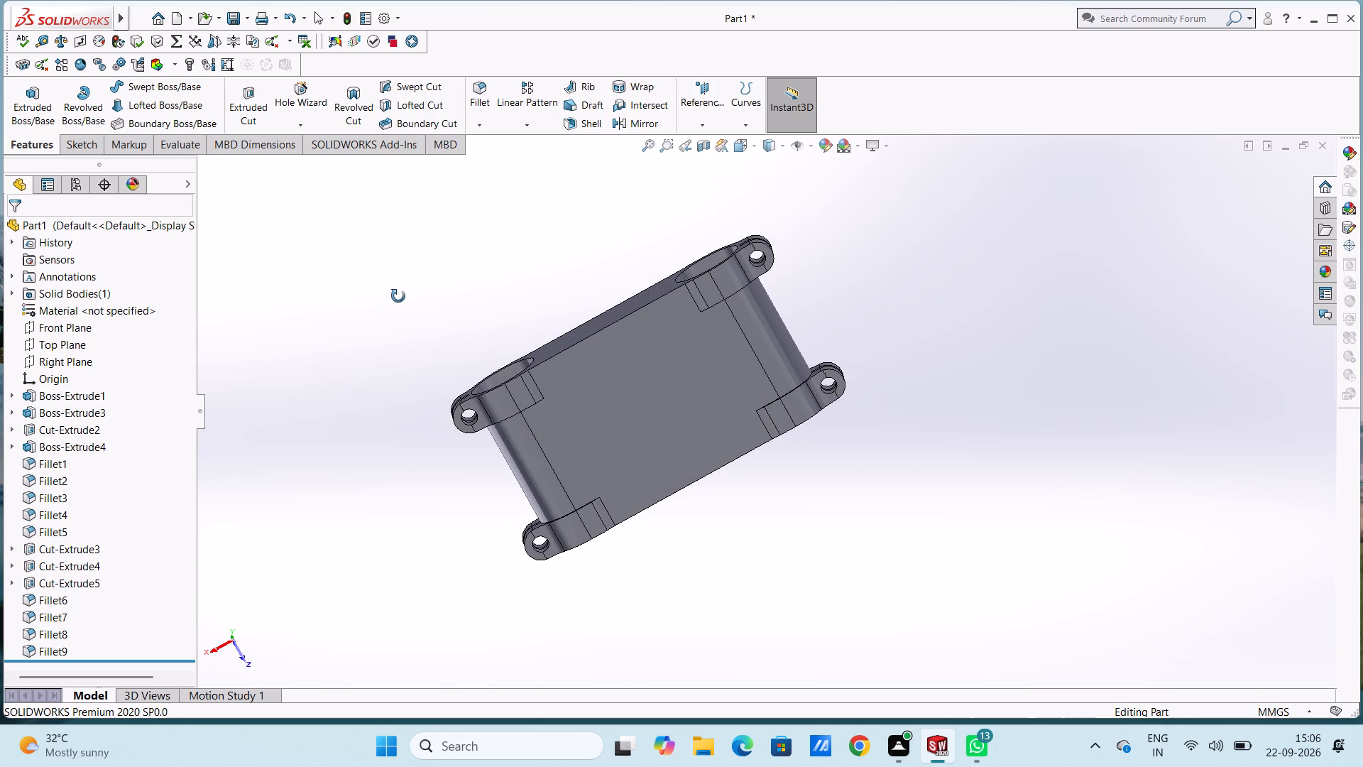
{"action": "middle_click_drag", "start_coordinate": [398, 296], "coordinate": [394, 296]}
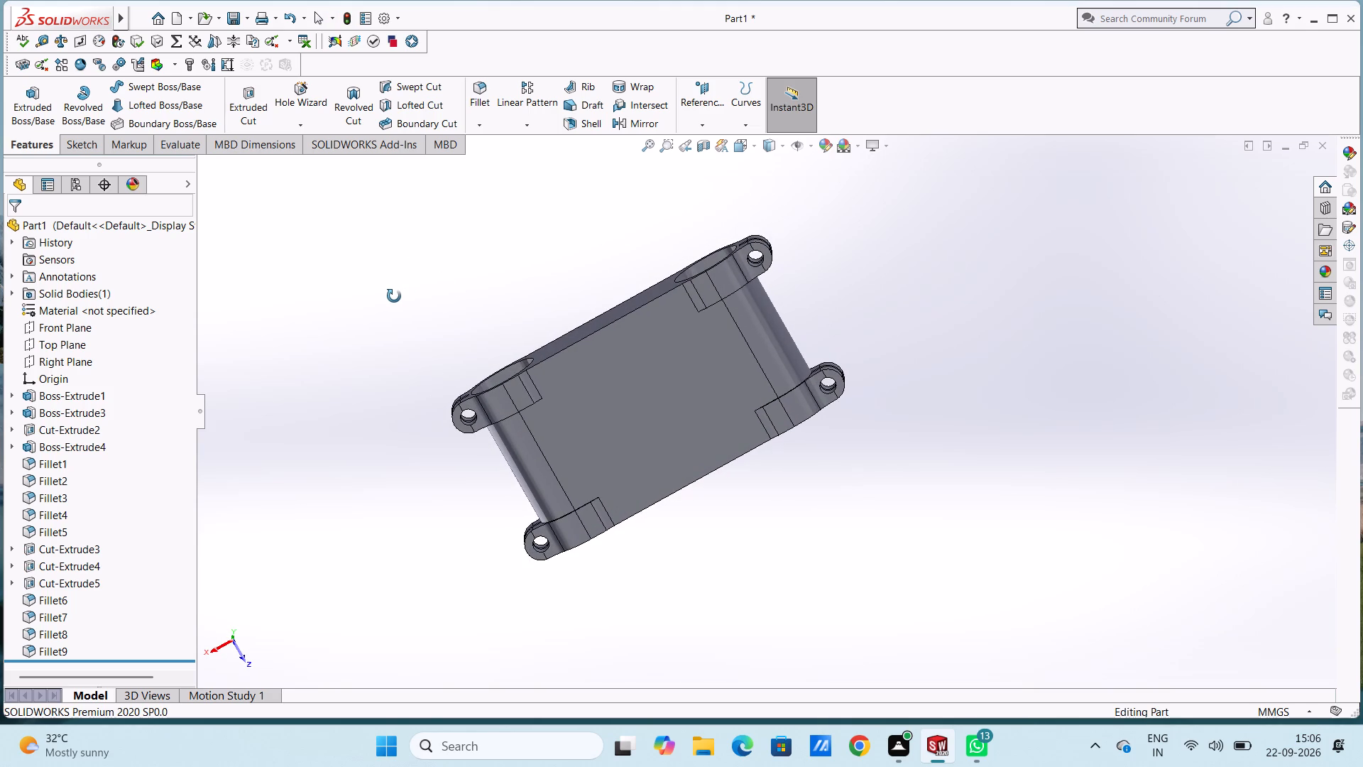
{"action": "middle_click_drag", "start_coordinate": [394, 296], "coordinate": [394, 297]}
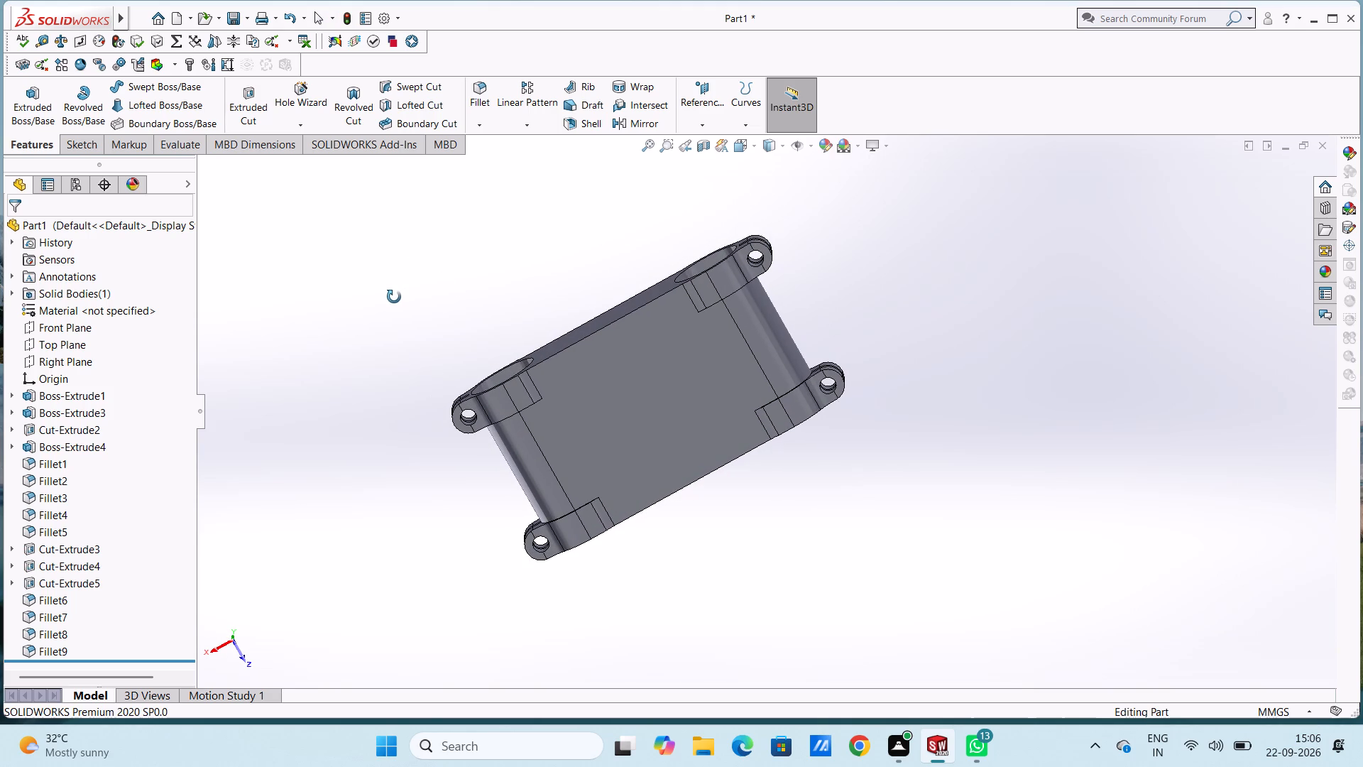
{"action": "middle_click_drag", "start_coordinate": [394, 297], "coordinate": [354, 249]}
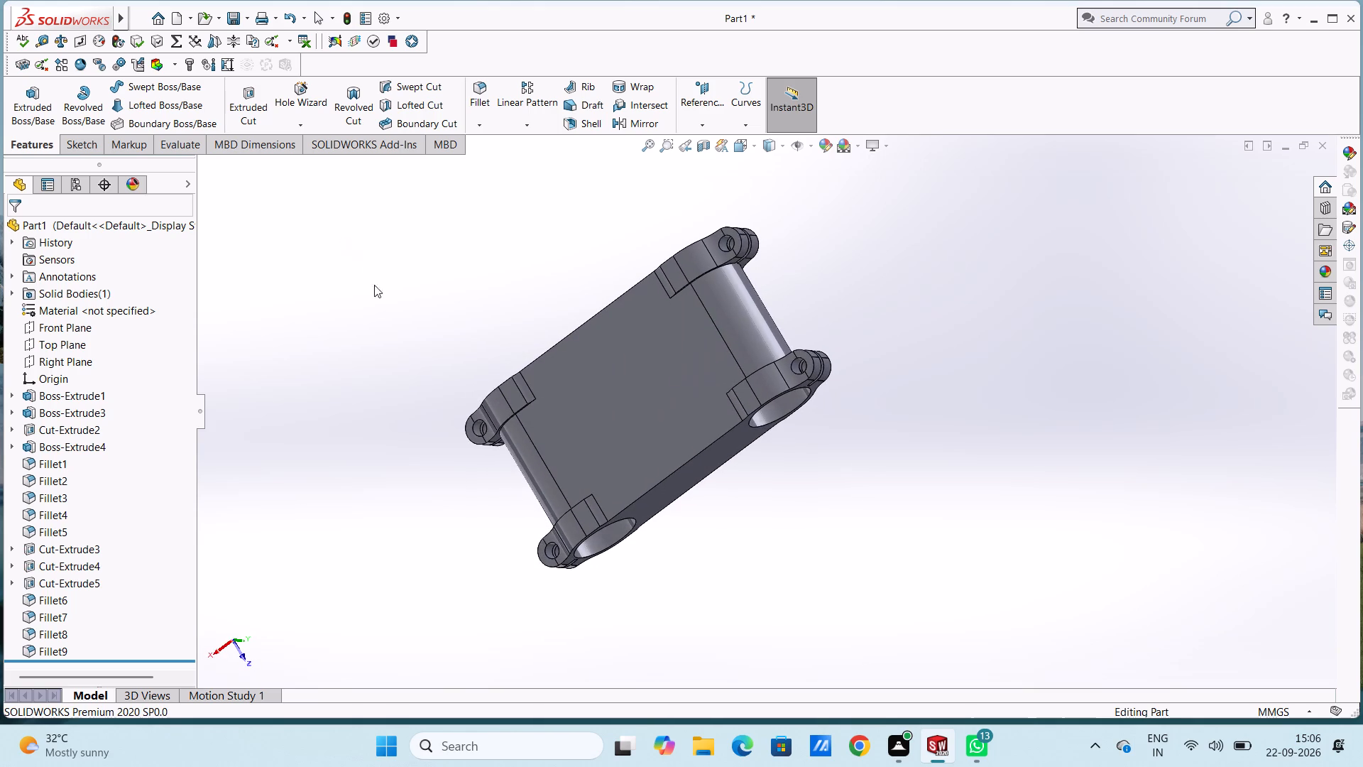
{"action": "middle_click_drag", "start_coordinate": [391, 306], "coordinate": [529, 492]}
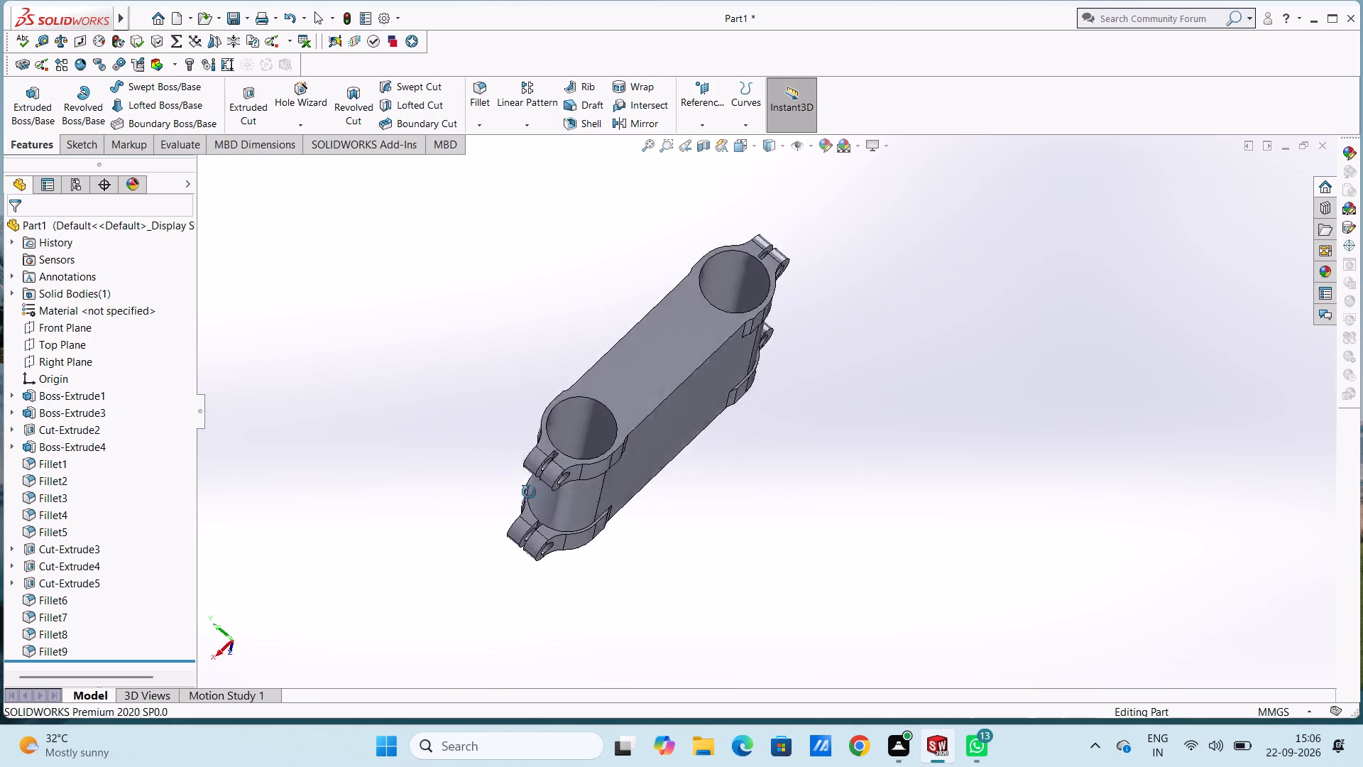
{"action": "middle_click_drag", "start_coordinate": [529, 492], "coordinate": [701, 588]}
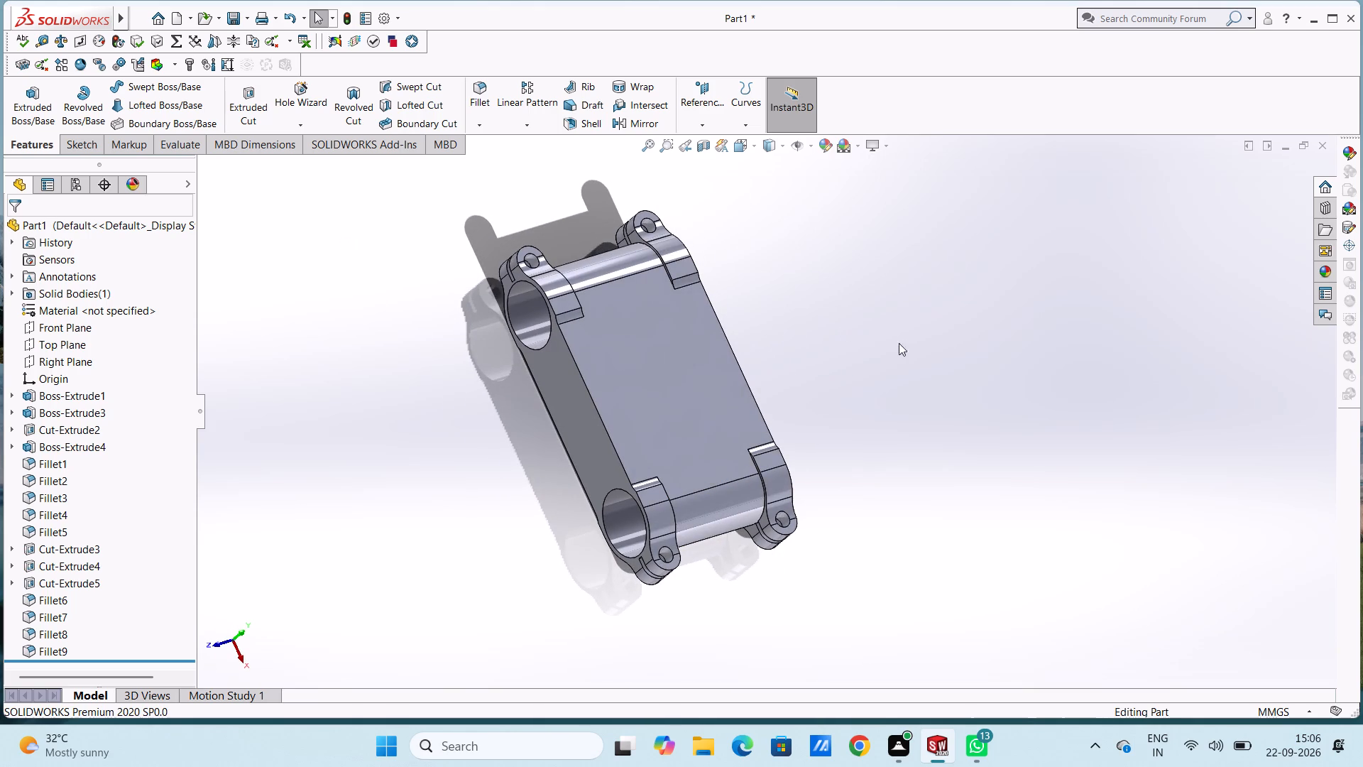
{"action": "key", "text": "Escape"}
{"action": "key", "text": "ctrl+5"}
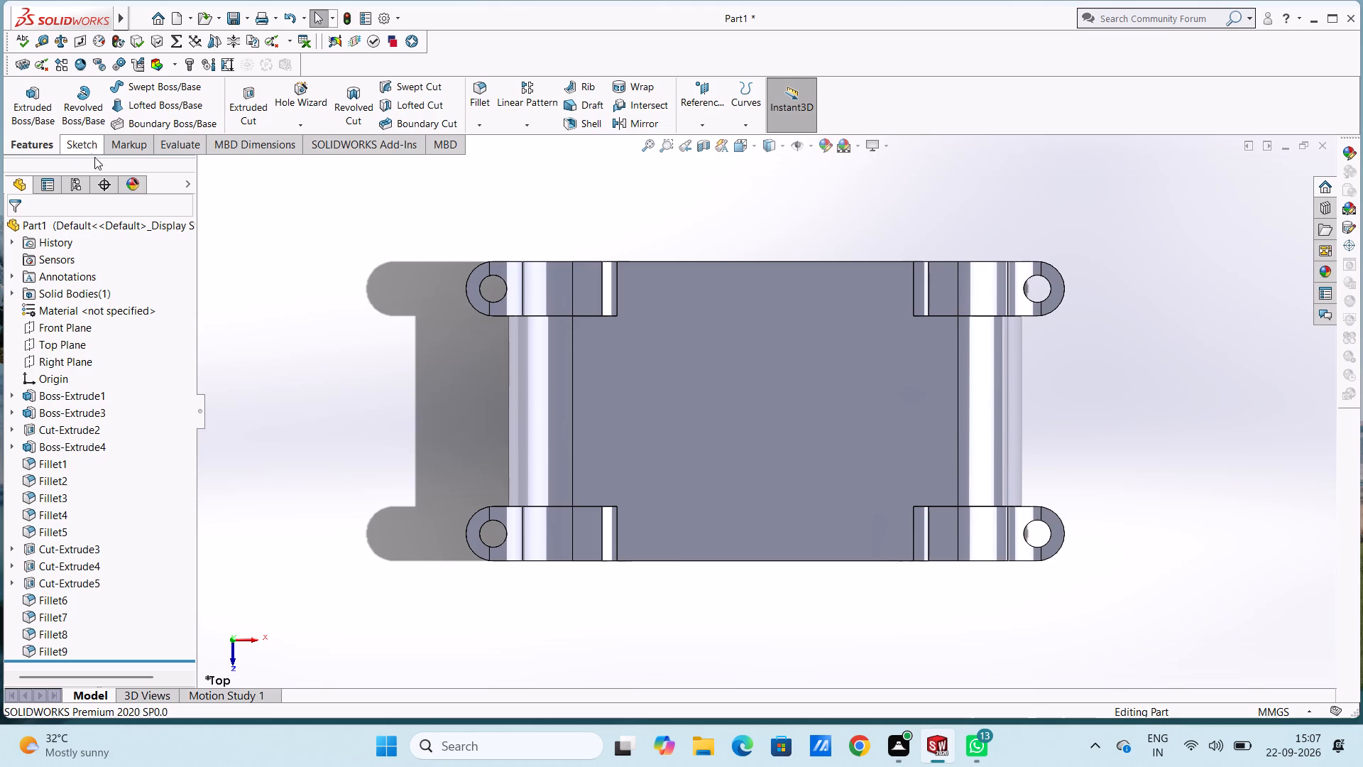
{"action": "scroll", "coordinate": [594, 326], "scroll_direction": "down", "scroll_amount": 3}
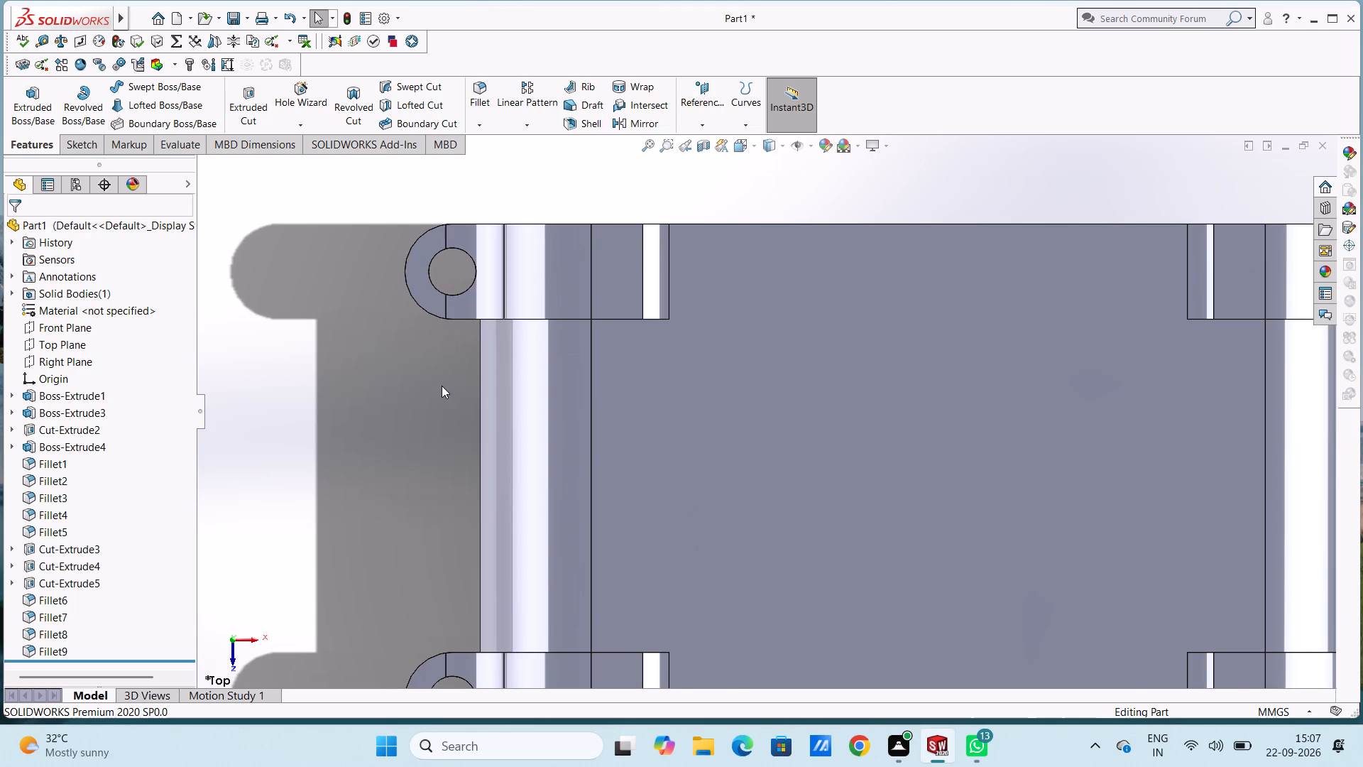
{"action": "scroll", "coordinate": [442, 386], "scroll_direction": "up", "scroll_amount": 3}
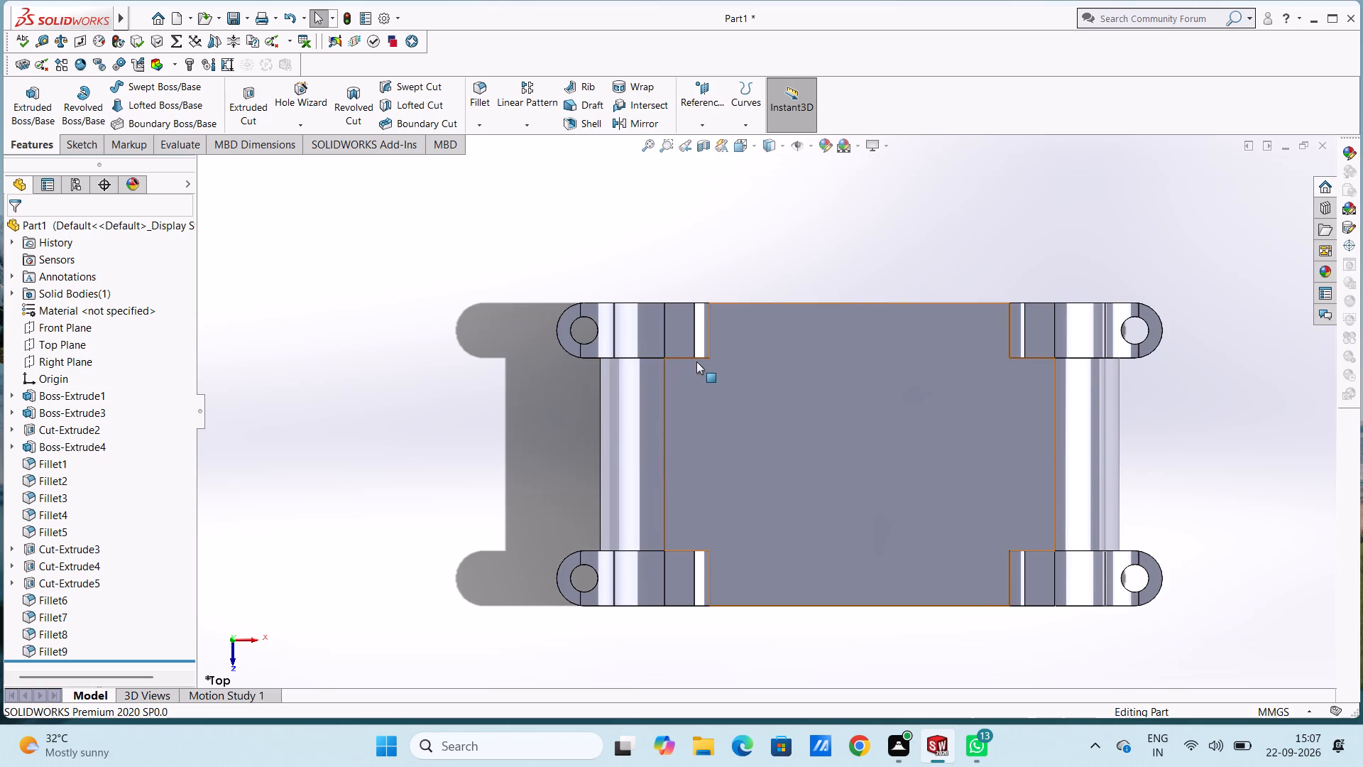
{"action": "middle_click_drag", "start_coordinate": [694, 418], "coordinate": [663, 305]}
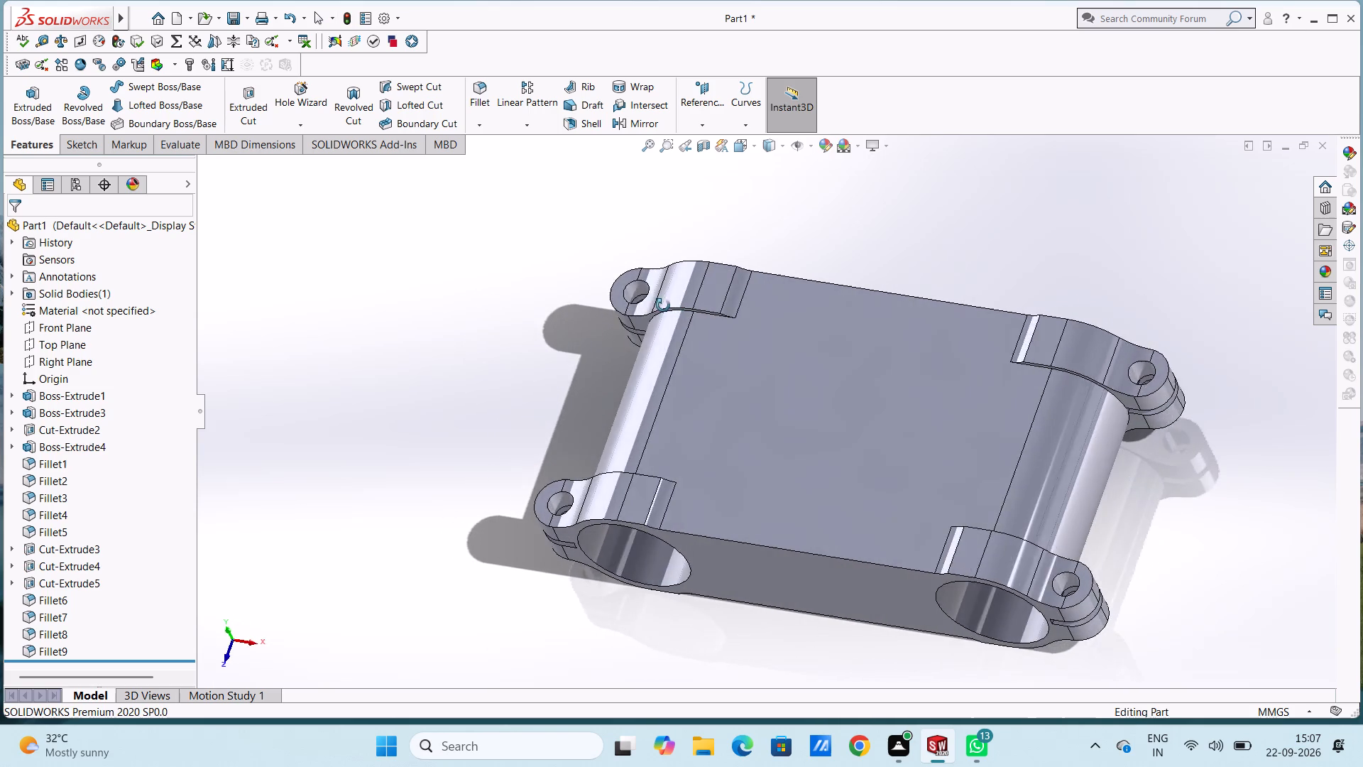
{"action": "middle_click_drag", "start_coordinate": [663, 305], "coordinate": [663, 349]}
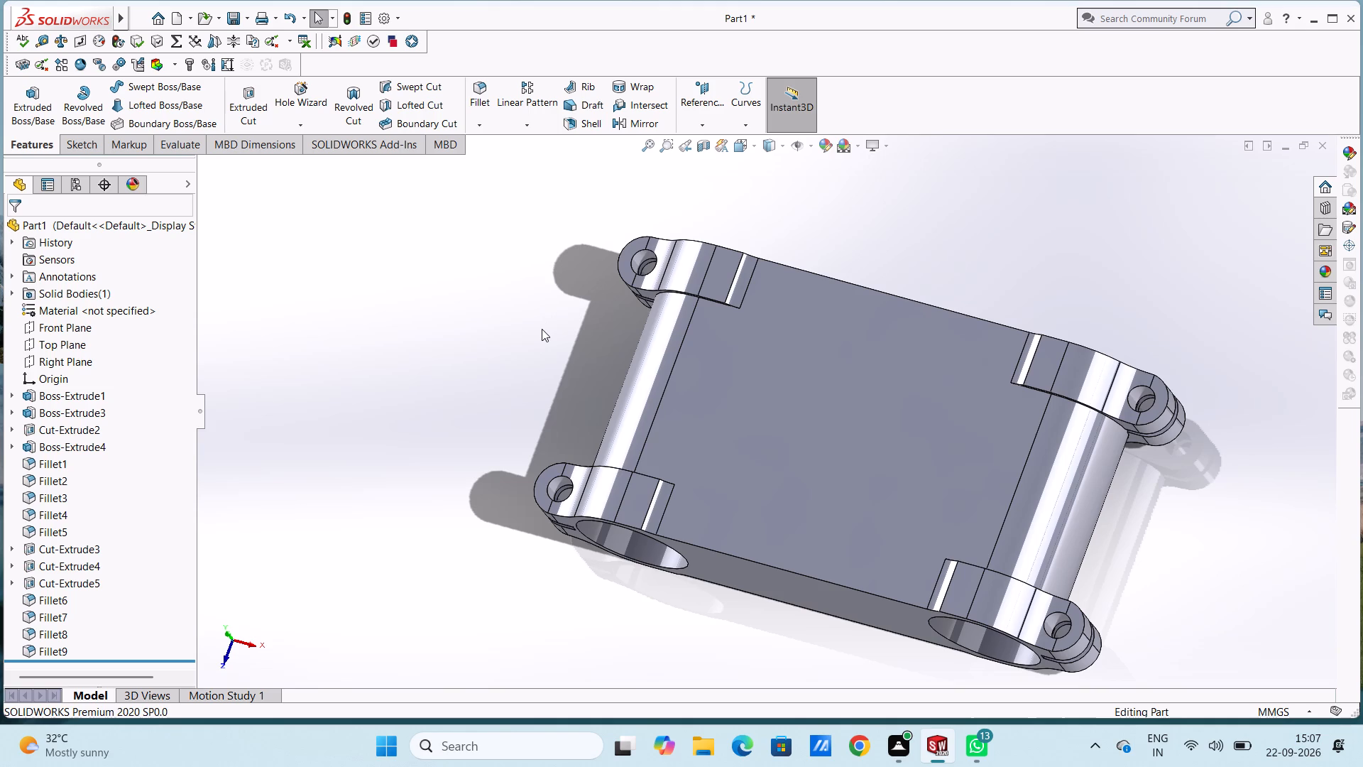
On the upper face of the positive-X collar ears, sketch two circles of 6 mm radius centred on the bolt holes.
{"action": "key", "text": "ctrl+5"}
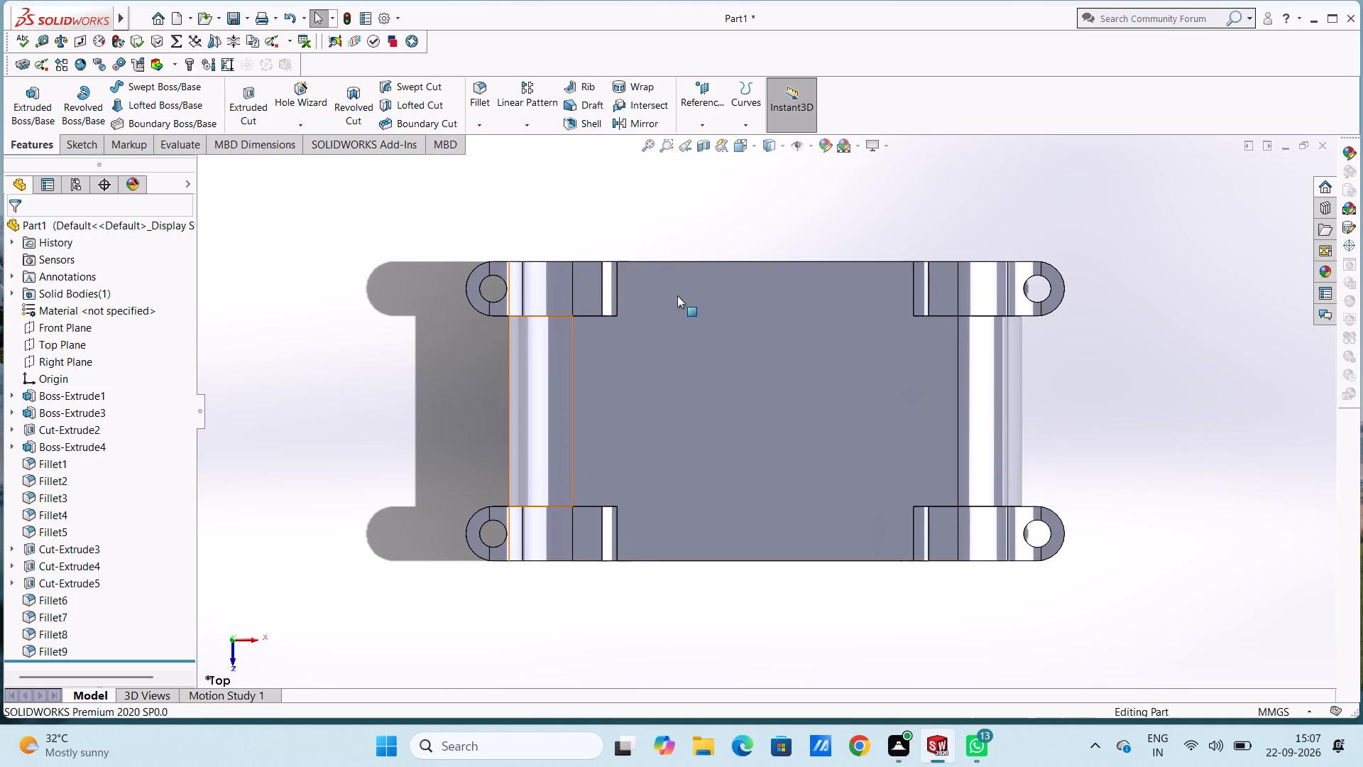
{"action": "left_click", "coordinate": [1057, 273]}
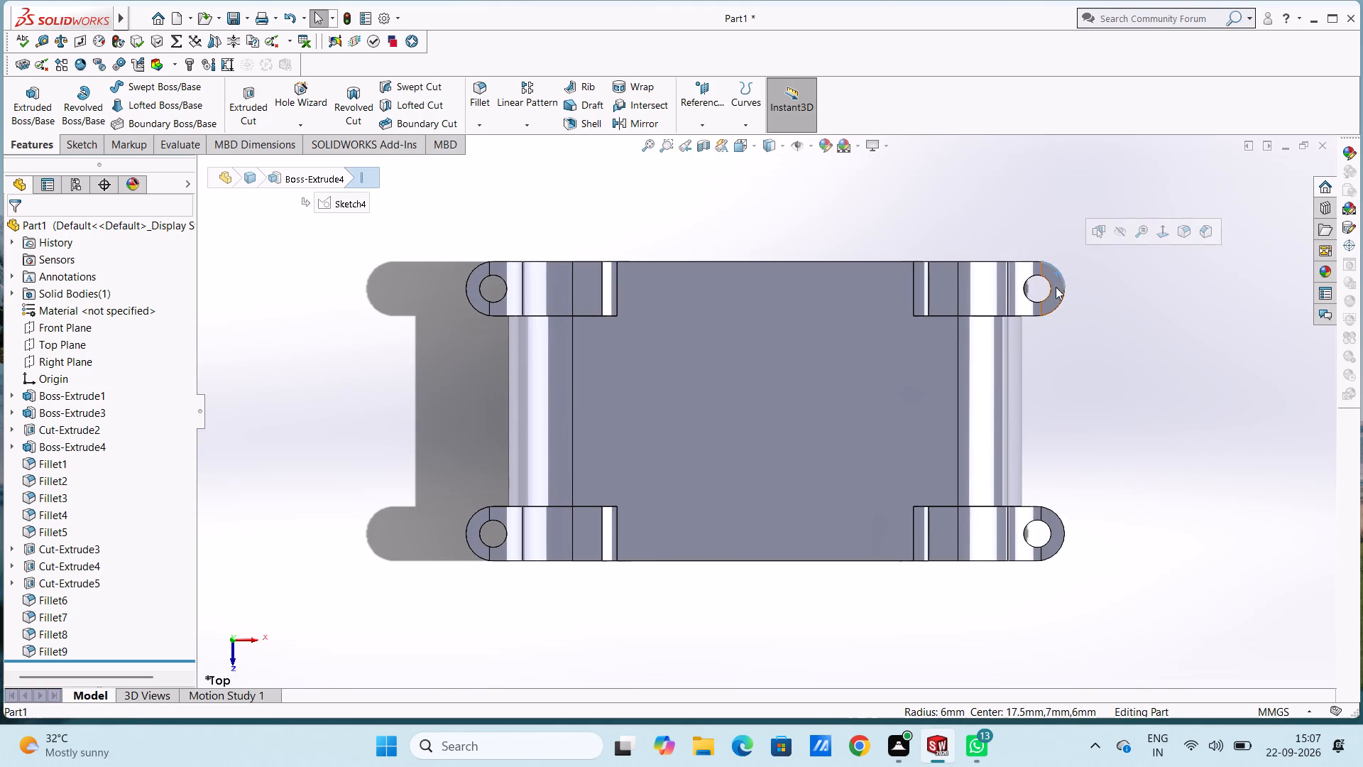
{"action": "key", "text": "Escape"}
{"action": "key", "text": "Escape"}
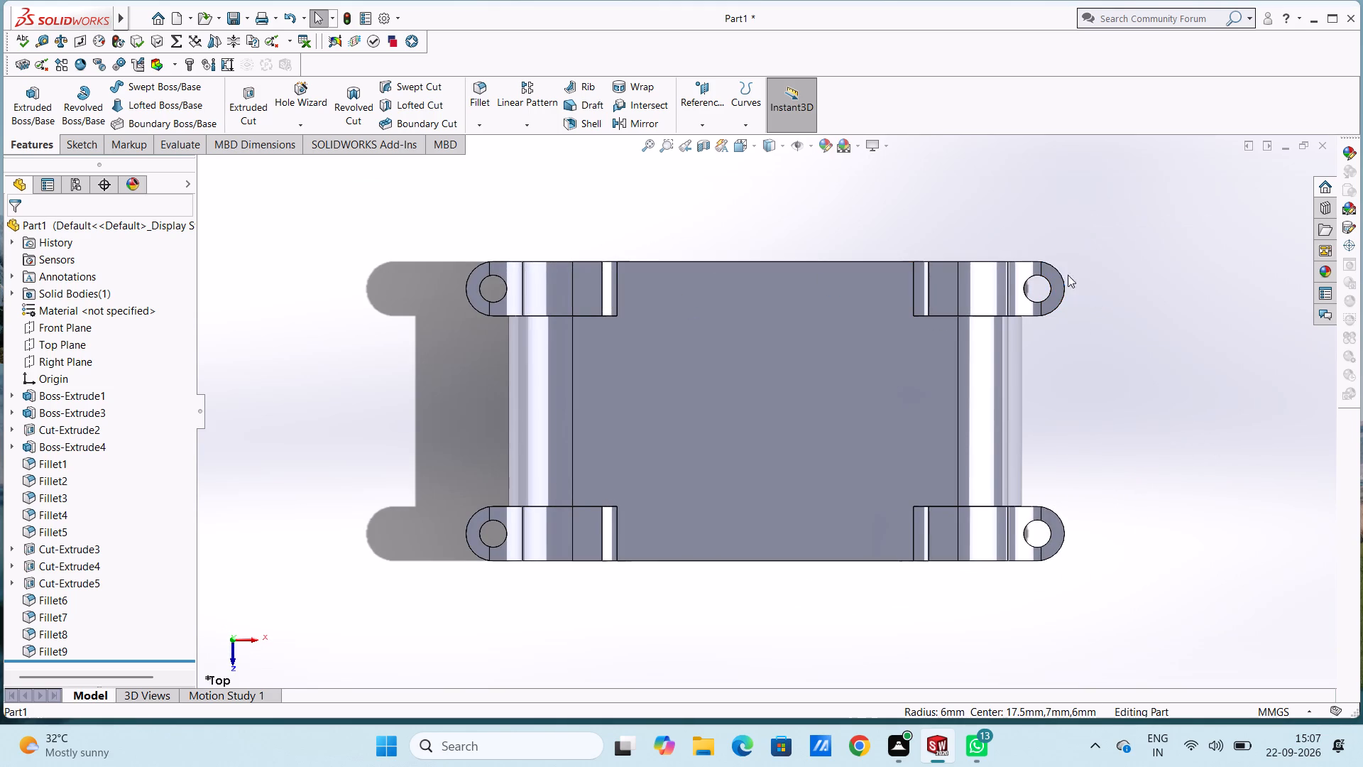
{"action": "left_click", "coordinate": [1053, 276]}
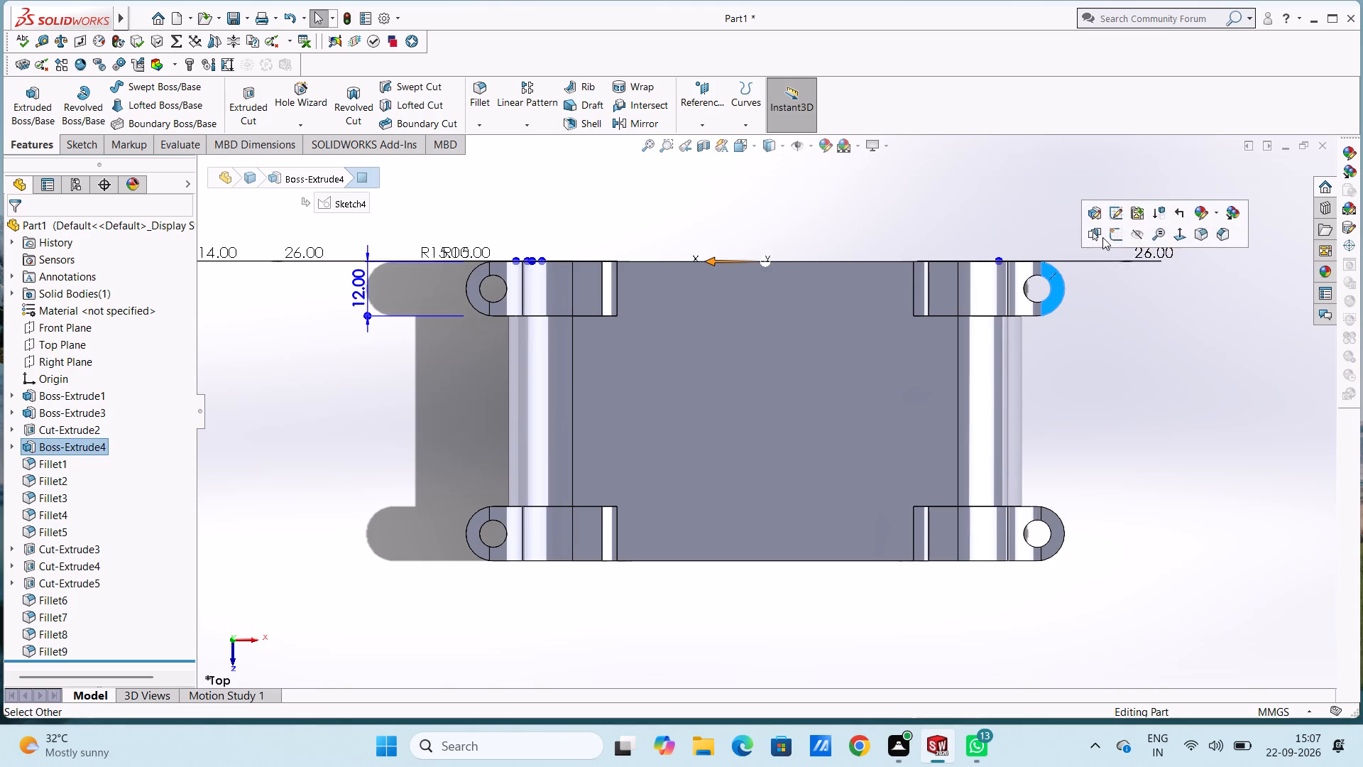
{"action": "left_click", "coordinate": [1117, 239]}
{"action": "left_click", "coordinate": [1039, 206]}
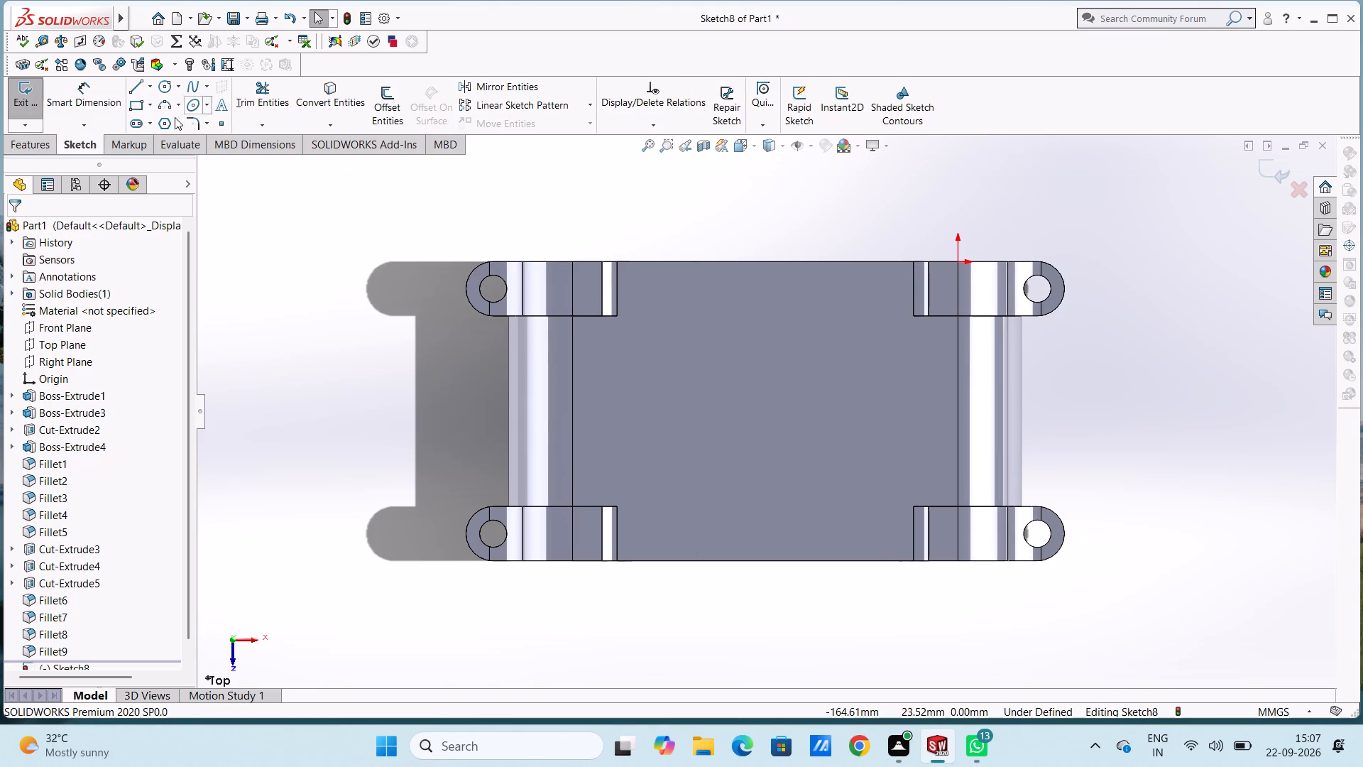
{"action": "left_click", "coordinate": [166, 88]}
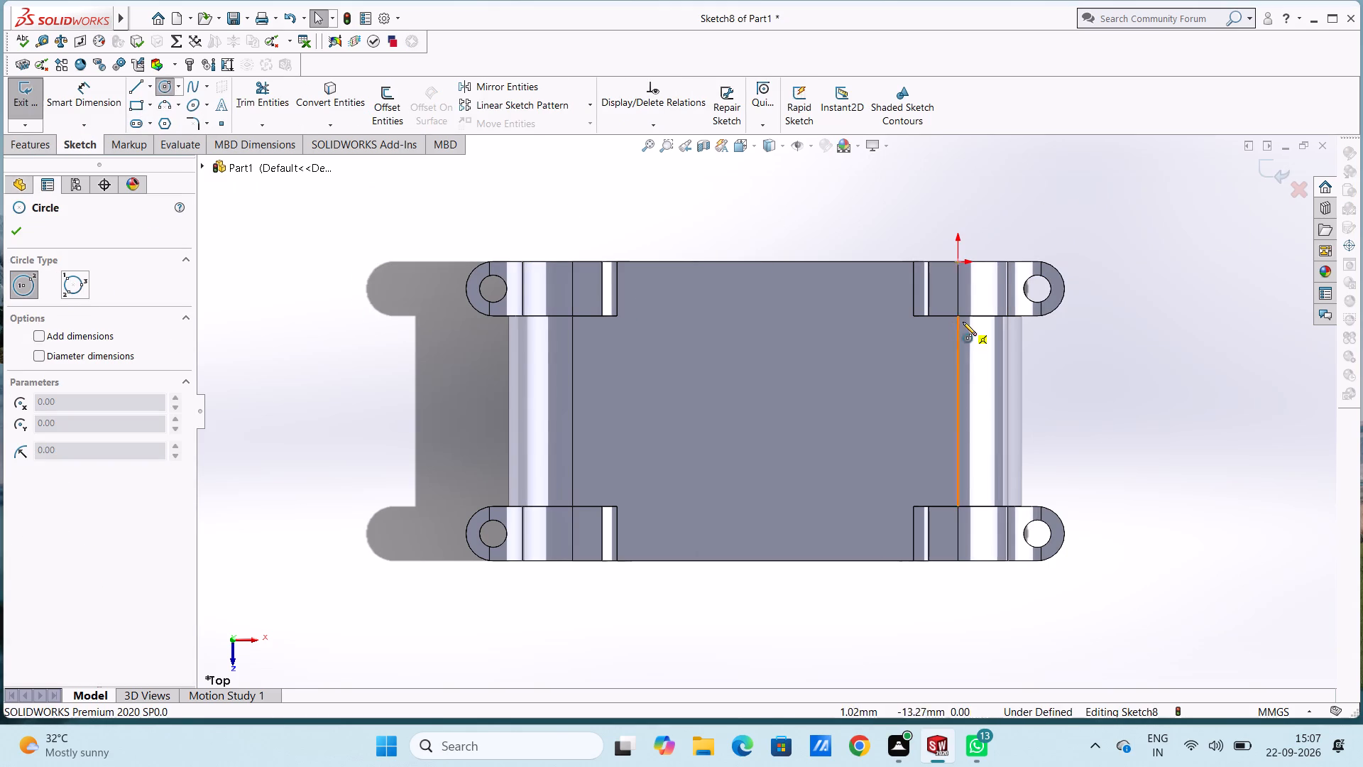
{"action": "left_click", "coordinate": [1036, 288]}
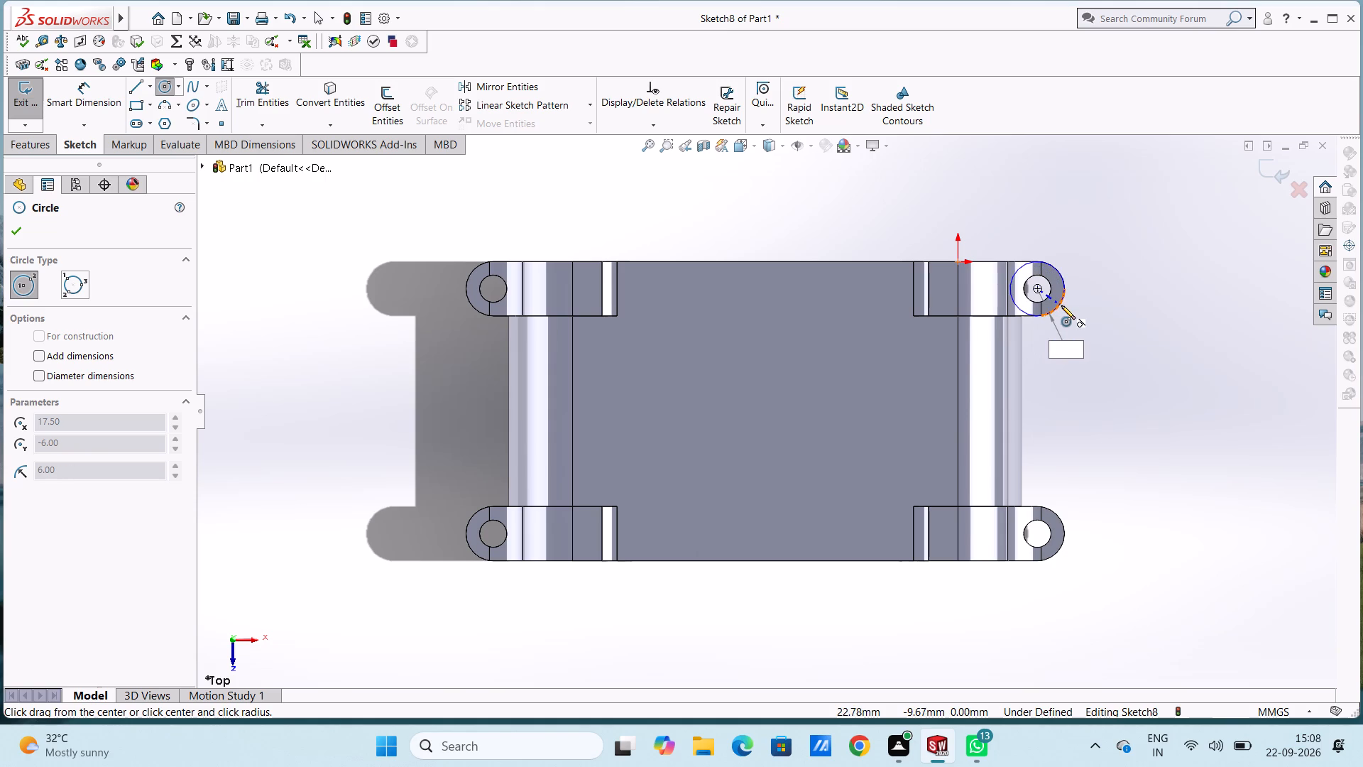
{"action": "left_click", "coordinate": [1059, 305]}
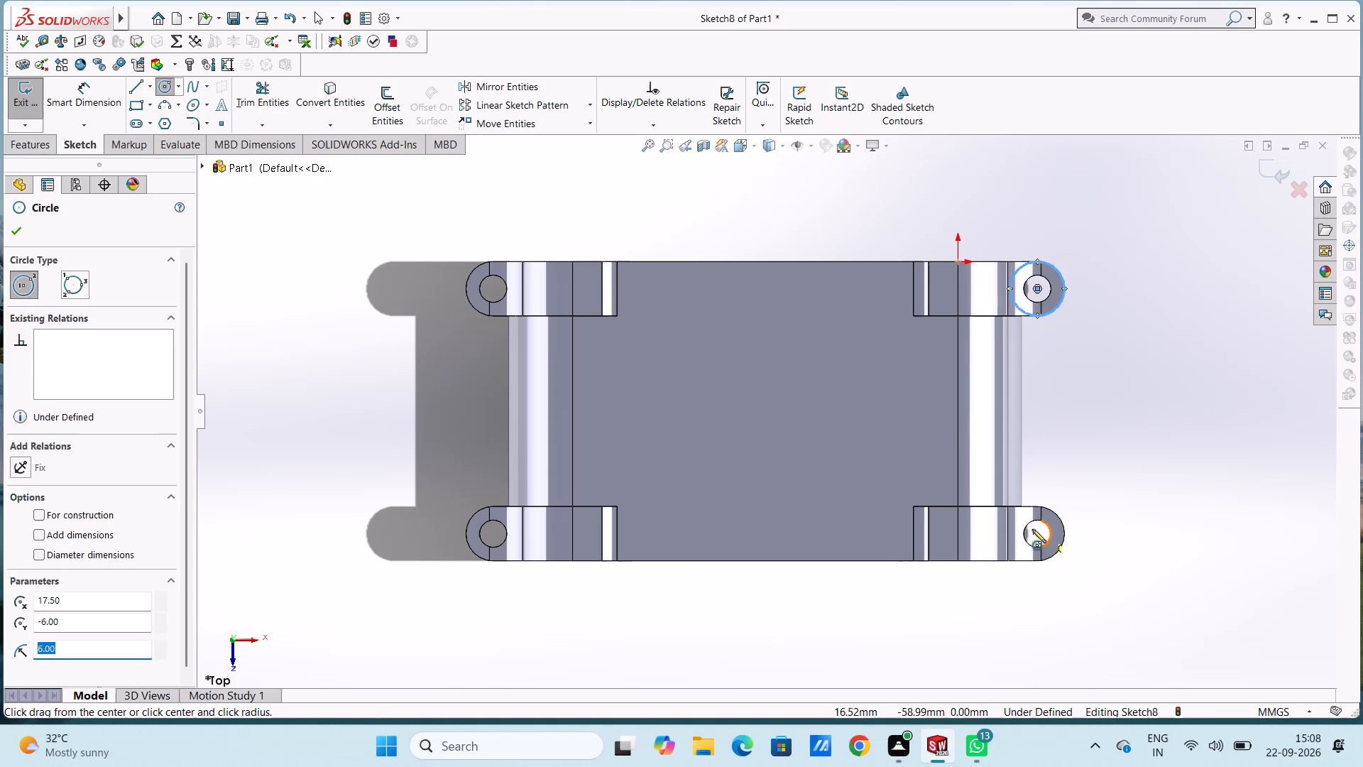
{"action": "left_click", "coordinate": [1036, 533]}
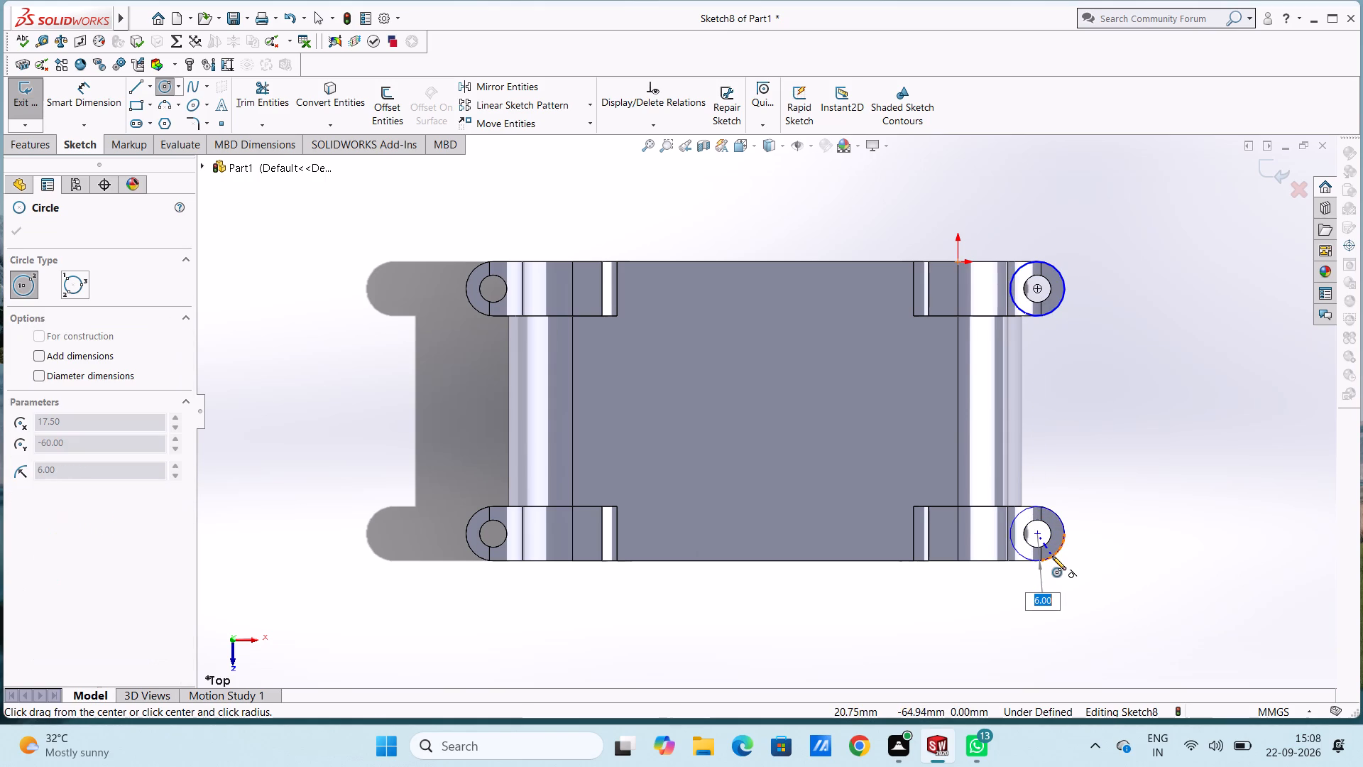
{"action": "left_click", "coordinate": [1052, 556]}
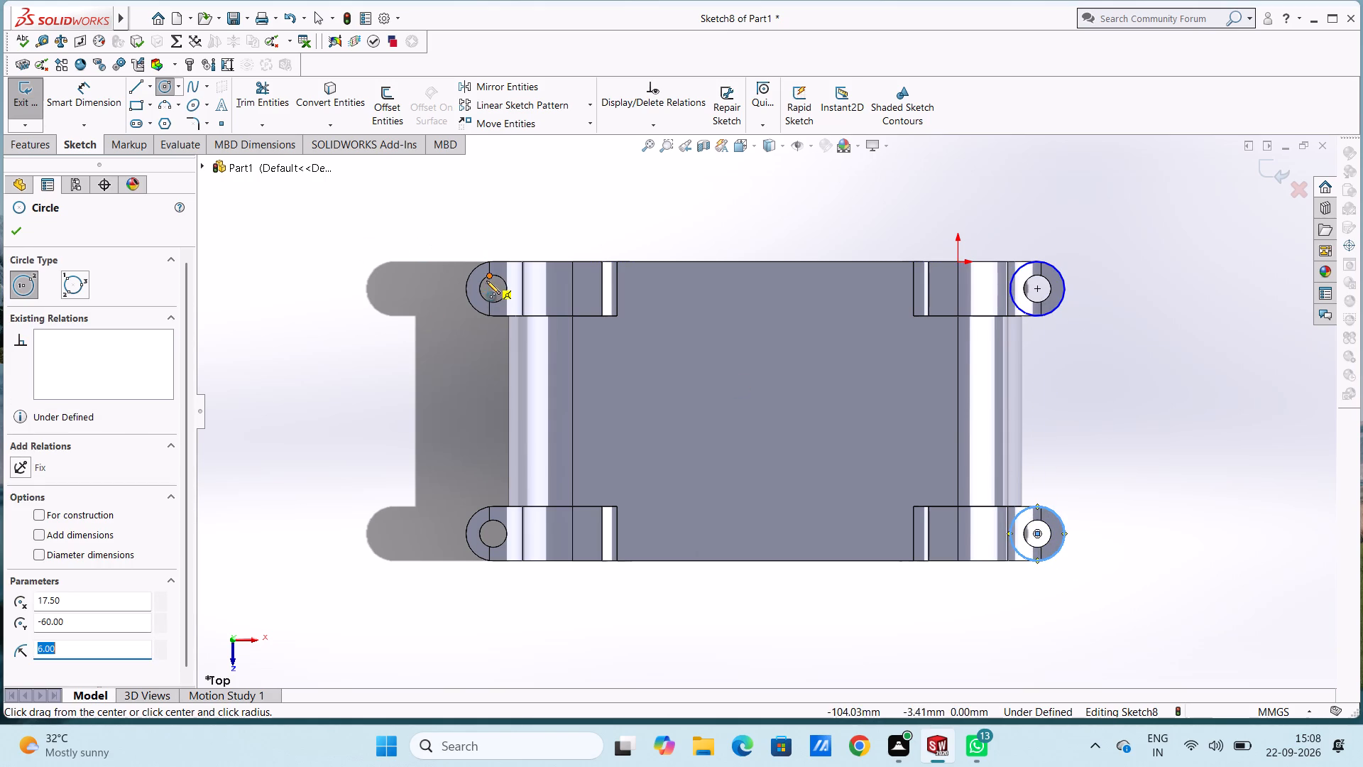
Add two 6 mm radius circles to the sketch, centred on the bolt holes of the negative-X collar ears.
{"action": "left_click", "coordinate": [491, 289]}
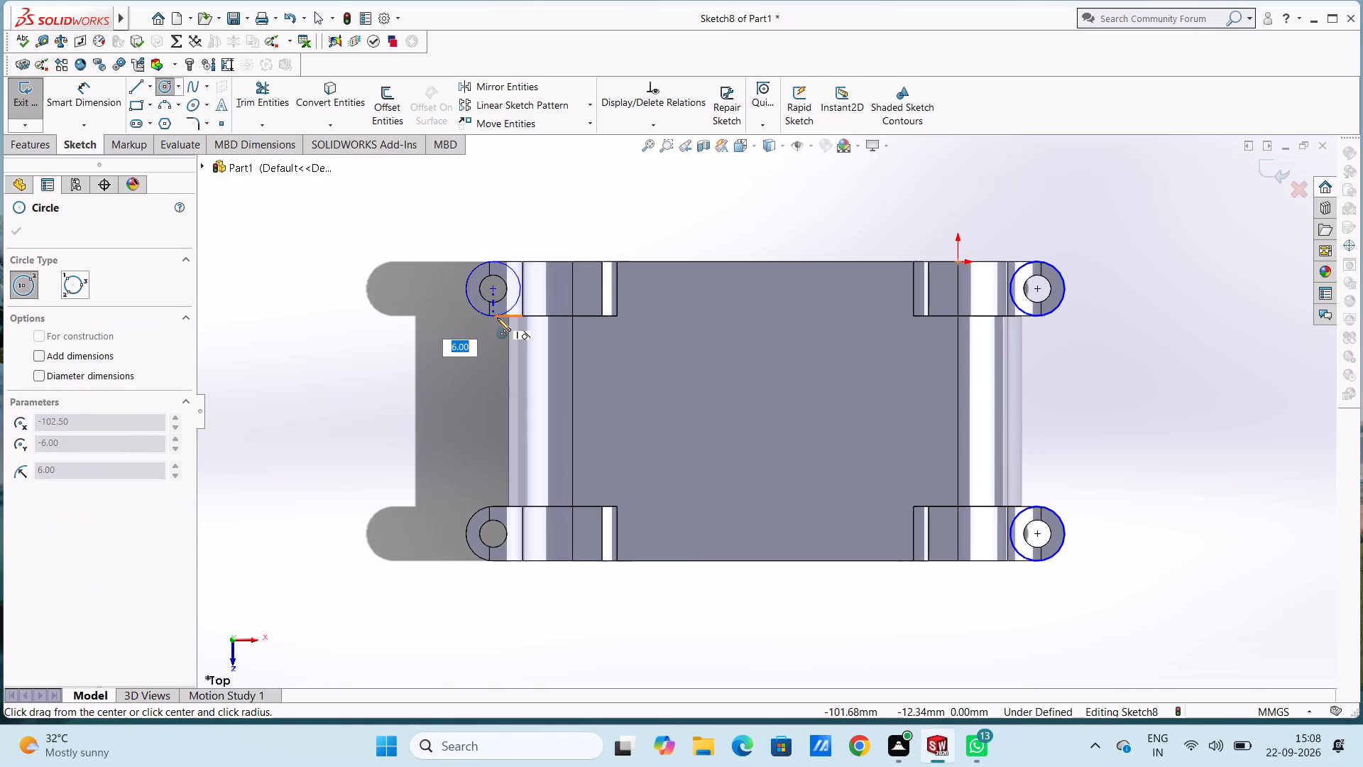
{"action": "left_click", "coordinate": [497, 317]}
{"action": "left_click", "coordinate": [493, 534]}
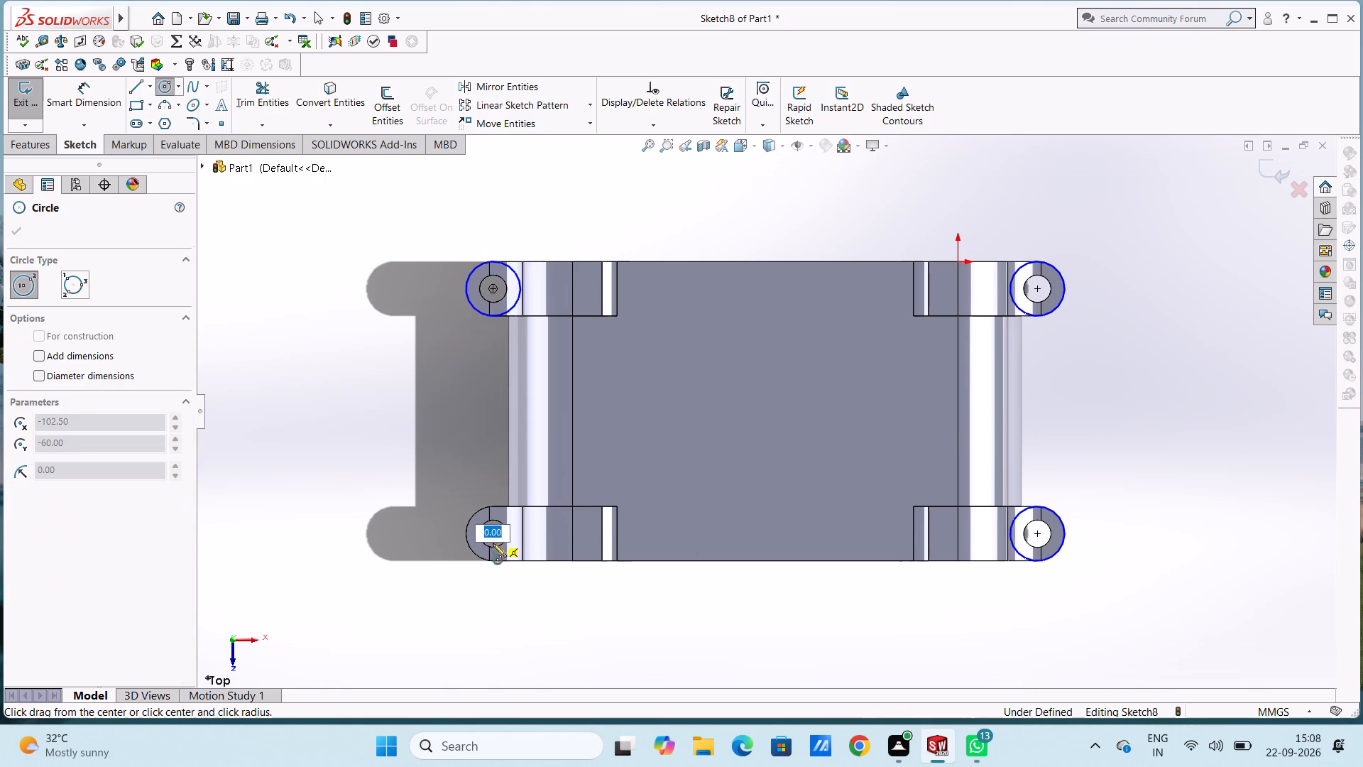
{"action": "left_click", "coordinate": [496, 560]}
{"action": "key", "text": "Escape"}
{"action": "key", "text": "Escape"}
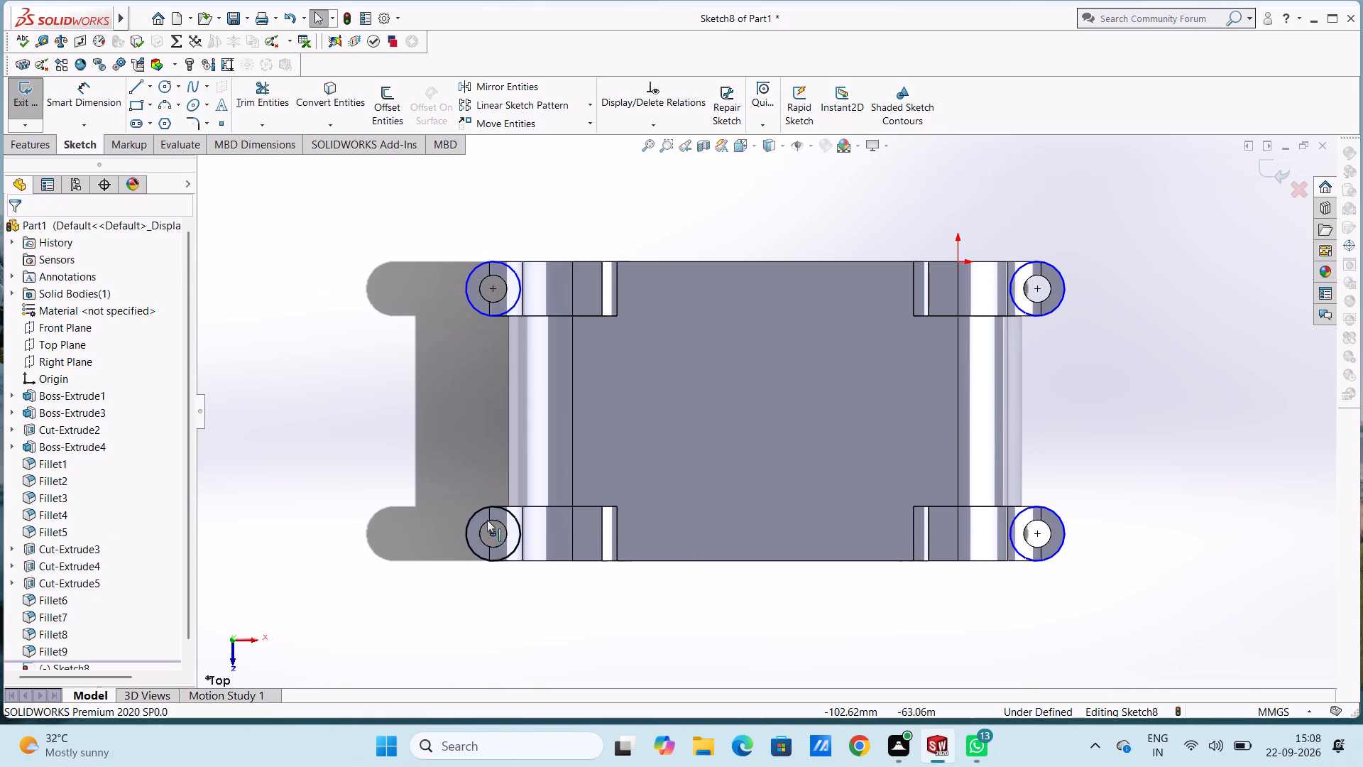
{"action": "key", "text": "Escape"}
Dimension the rear negative-X circle and both positive-X circles with a 12 mm diameter.
{"action": "left_click", "coordinate": [82, 85]}
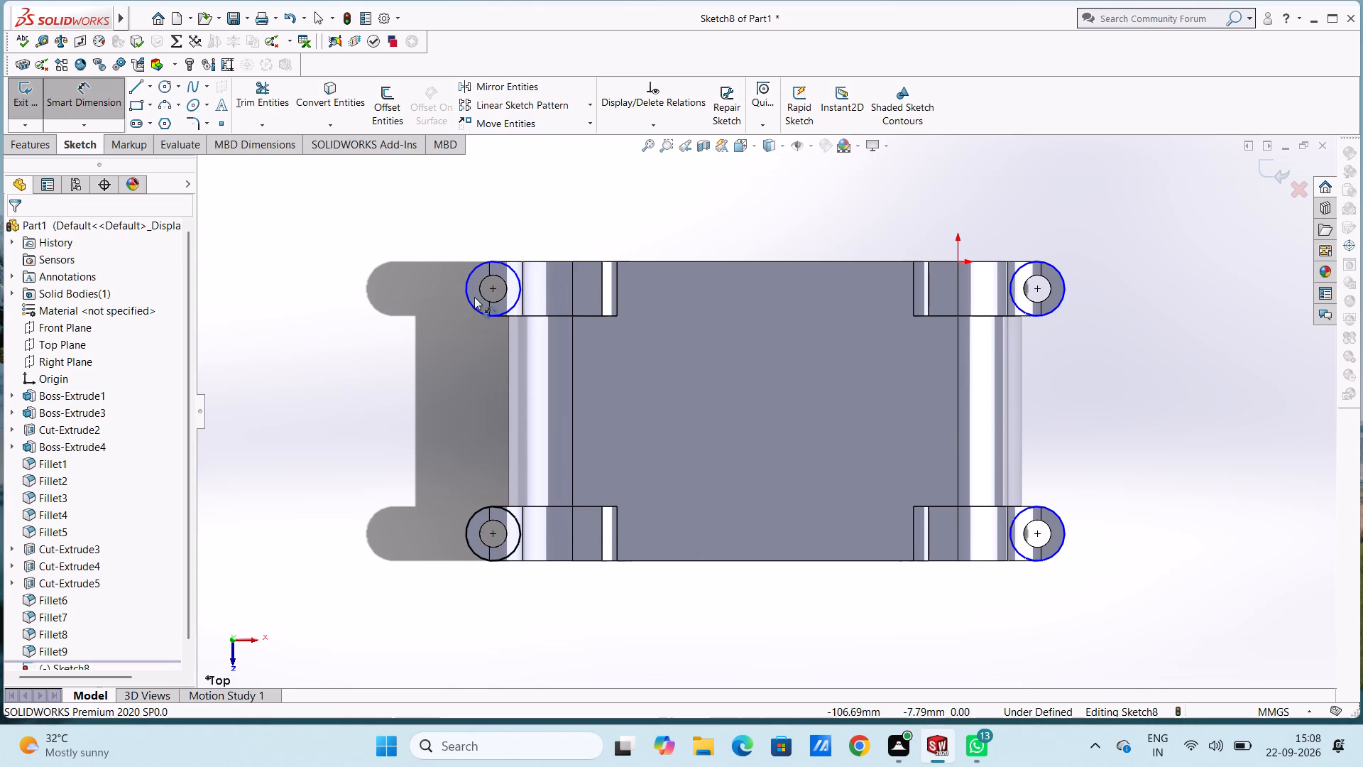
{"action": "left_click", "coordinate": [471, 297]}
{"action": "left_click", "coordinate": [395, 334]}
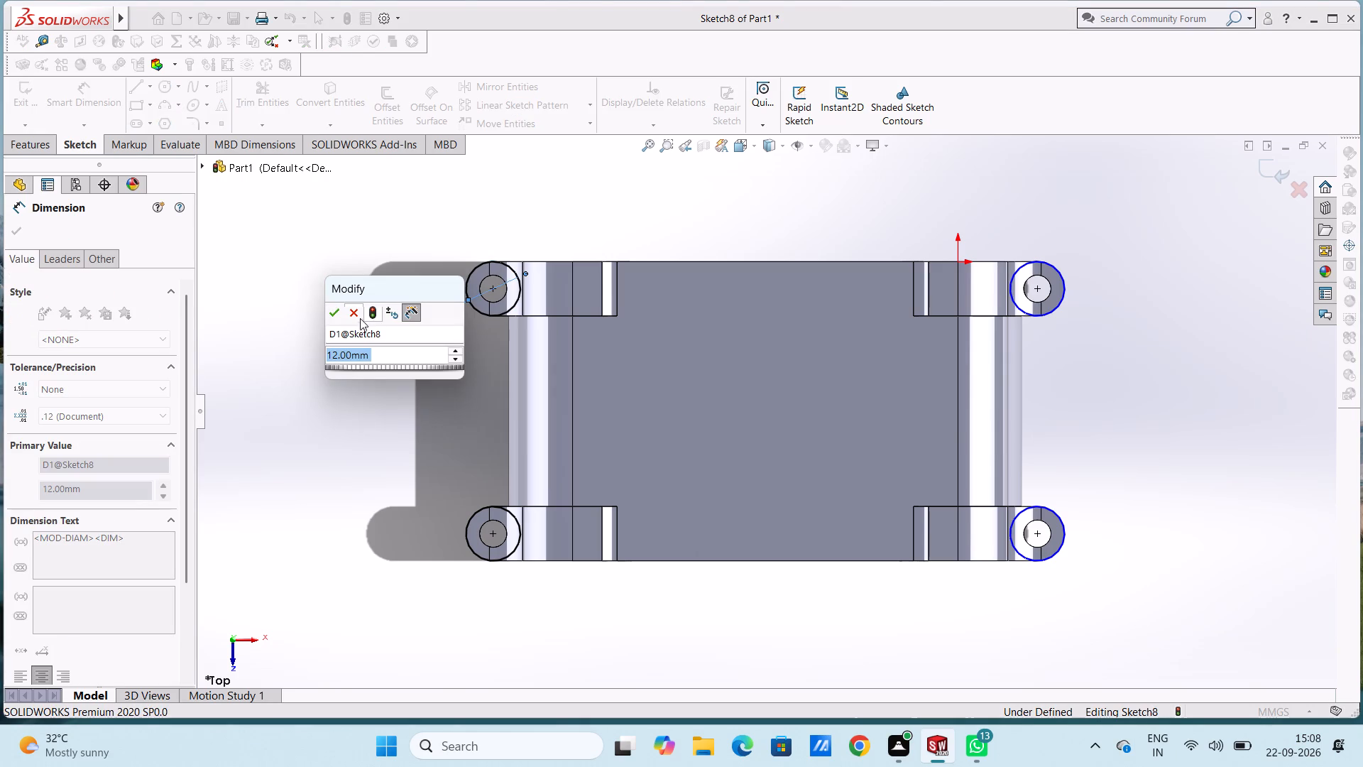
{"action": "left_click", "coordinate": [327, 314]}
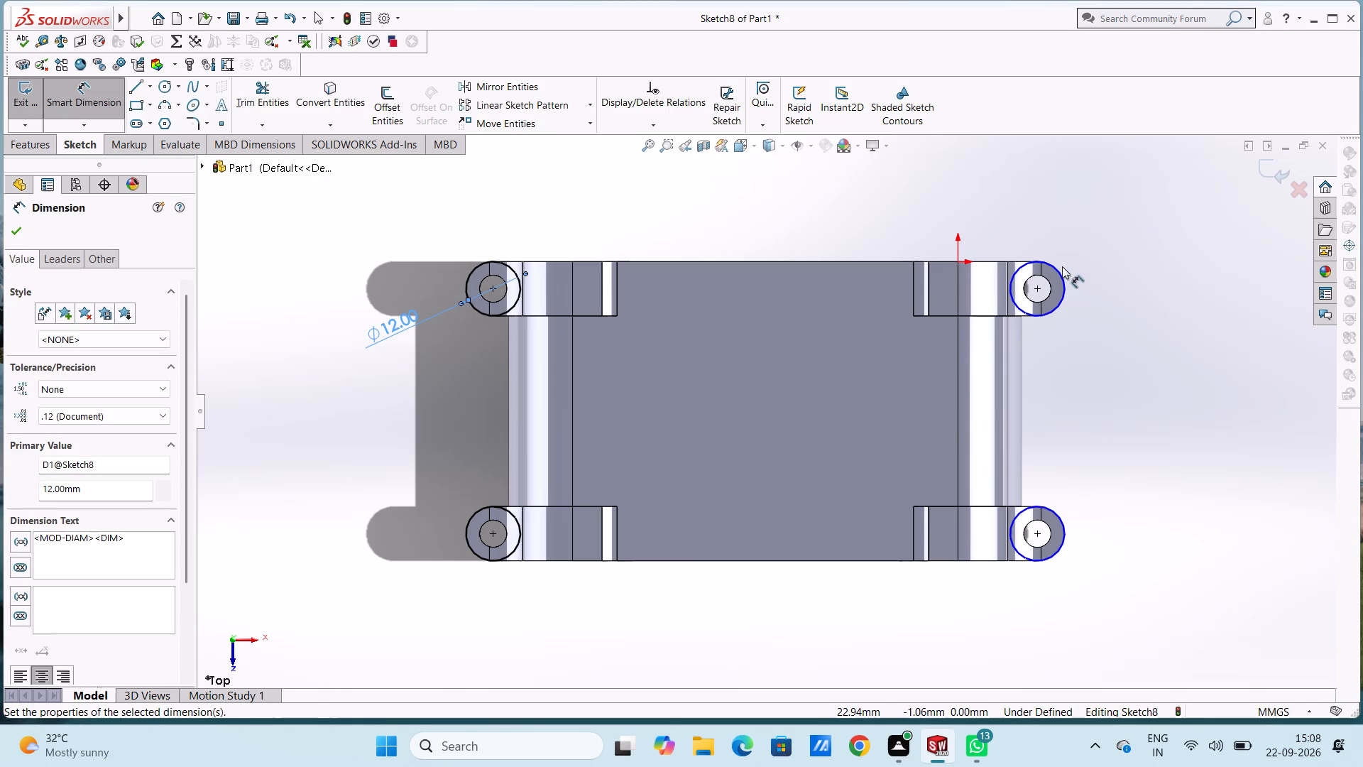
{"action": "left_click", "coordinate": [1061, 271]}
{"action": "left_click", "coordinate": [1173, 230]}
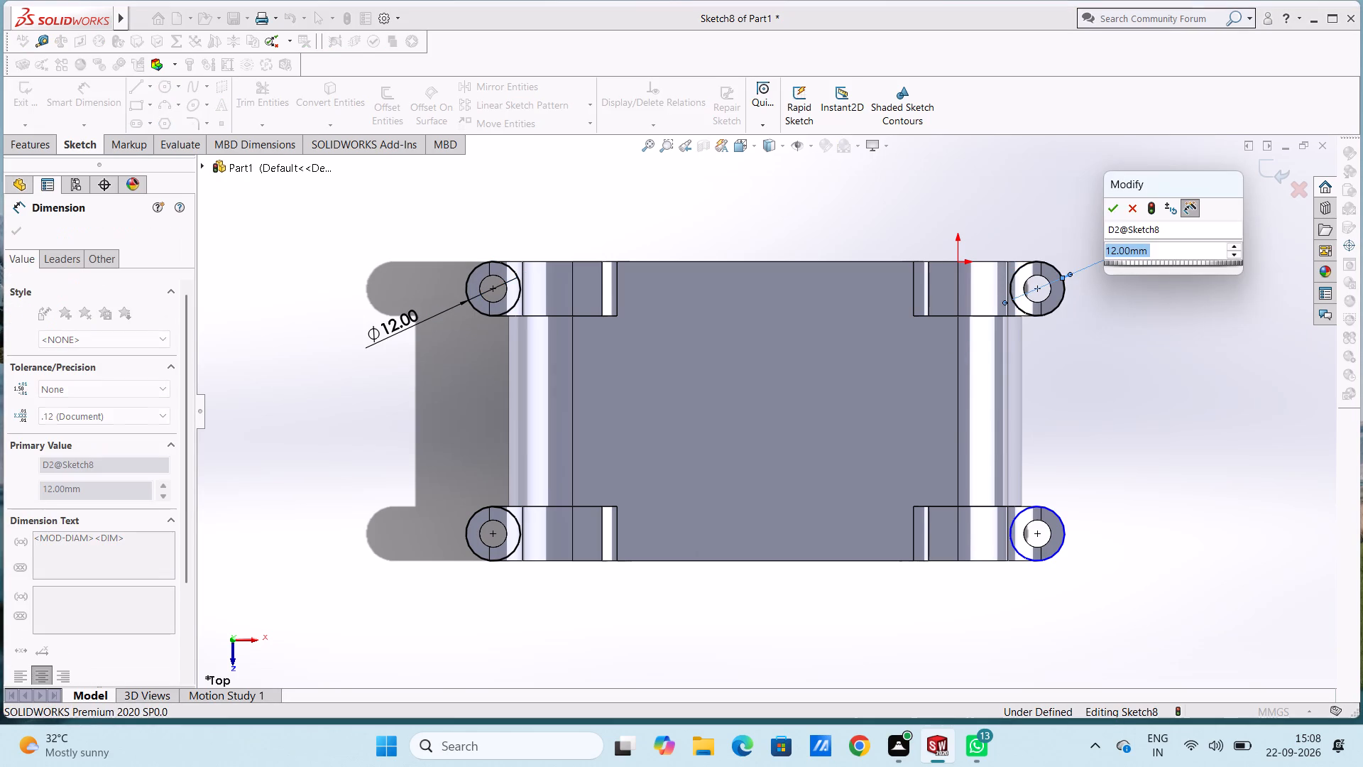
{"action": "left_click", "coordinate": [1117, 204]}
{"action": "left_click", "coordinate": [1099, 219]}
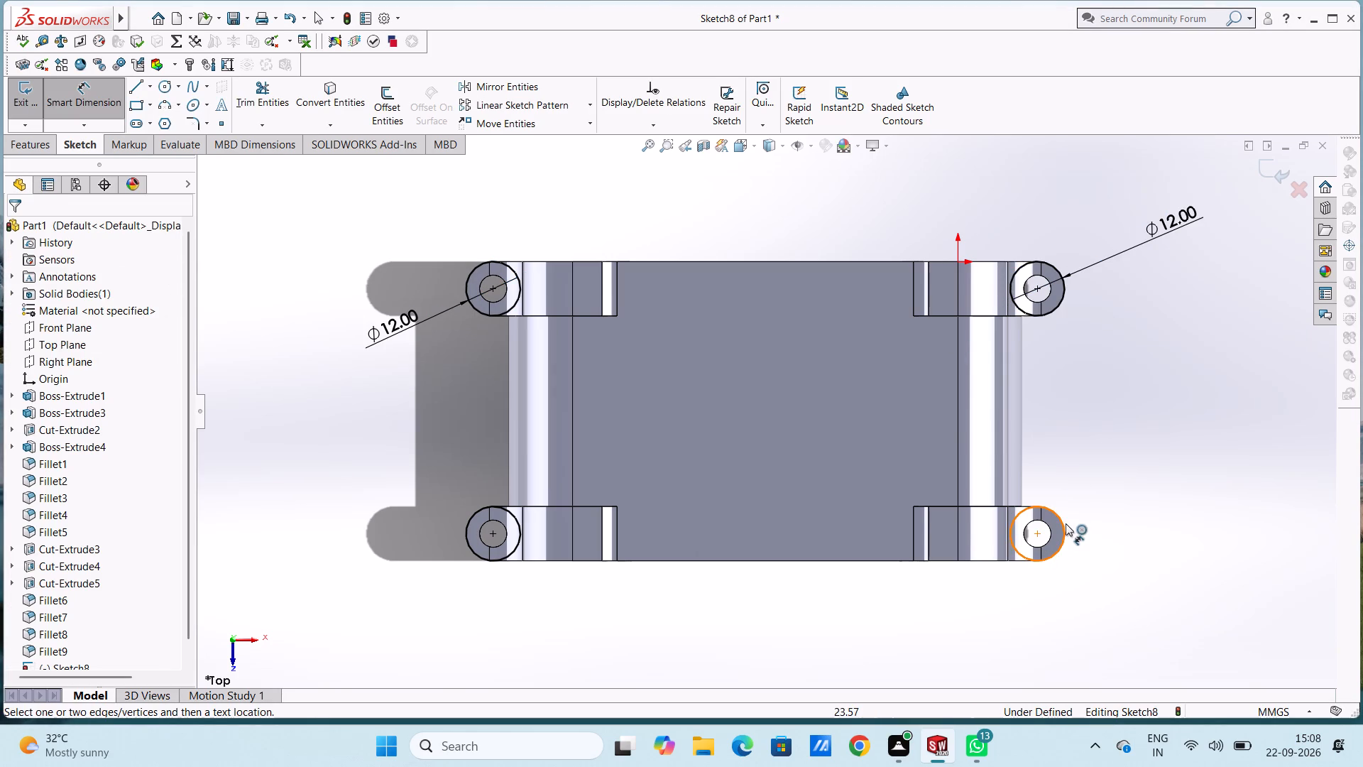
{"action": "left_click", "coordinate": [1066, 523]}
{"action": "left_click", "coordinate": [1193, 450]}
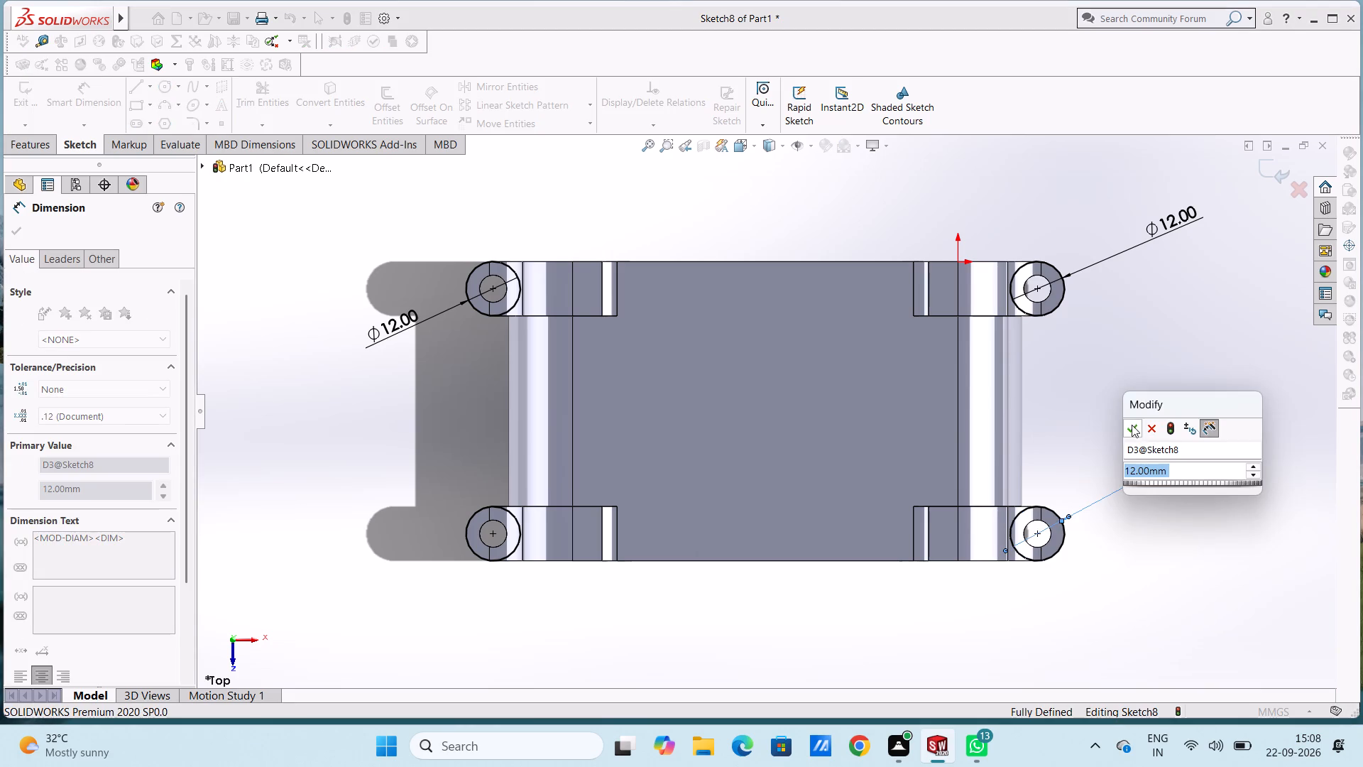
{"action": "left_click", "coordinate": [1132, 425]}
{"action": "key", "text": "Escape"}
{"action": "key", "text": "Escape"}
Extrude the four circles 2 mm blind outward from the ear faces, merged with the body.
{"action": "middle_click_drag", "start_coordinate": [1183, 403], "coordinate": [1178, 409]}
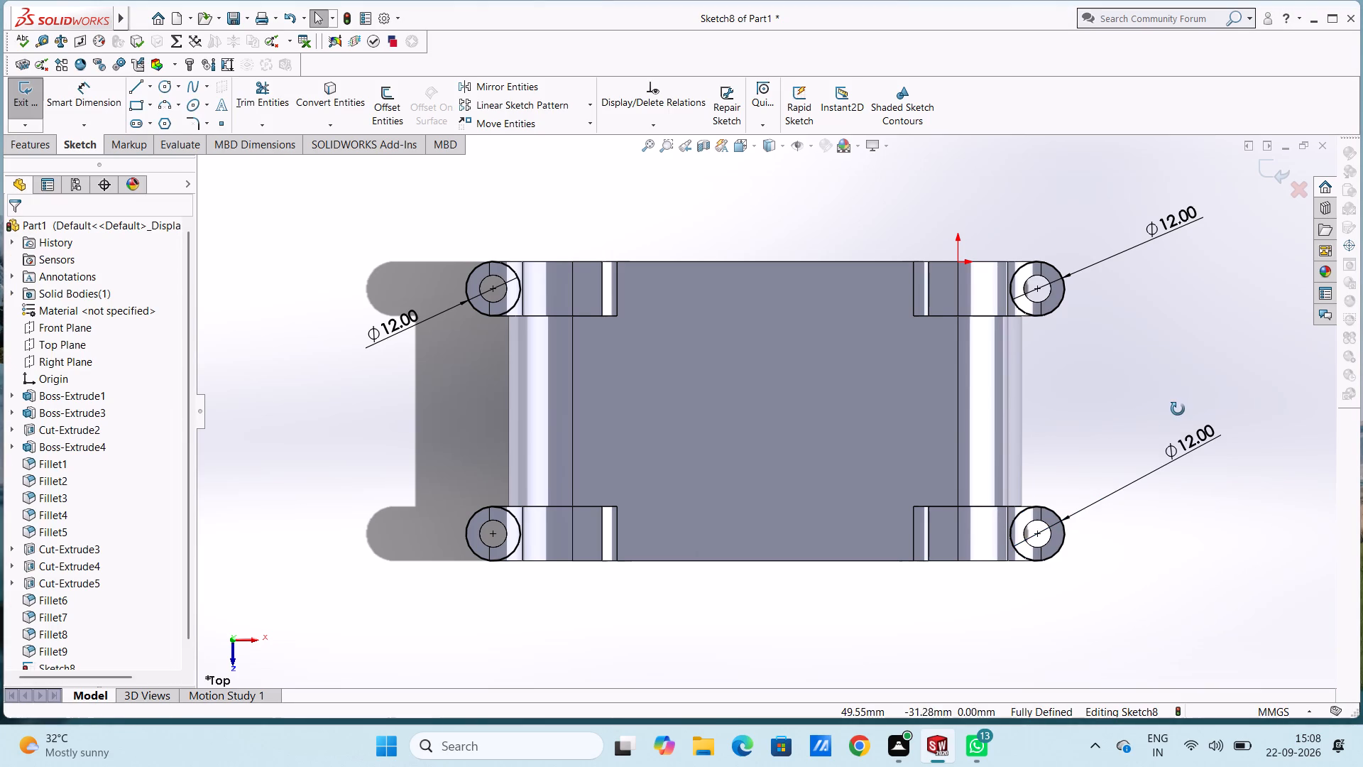
{"action": "middle_click_drag", "start_coordinate": [1178, 409], "coordinate": [1142, 501]}
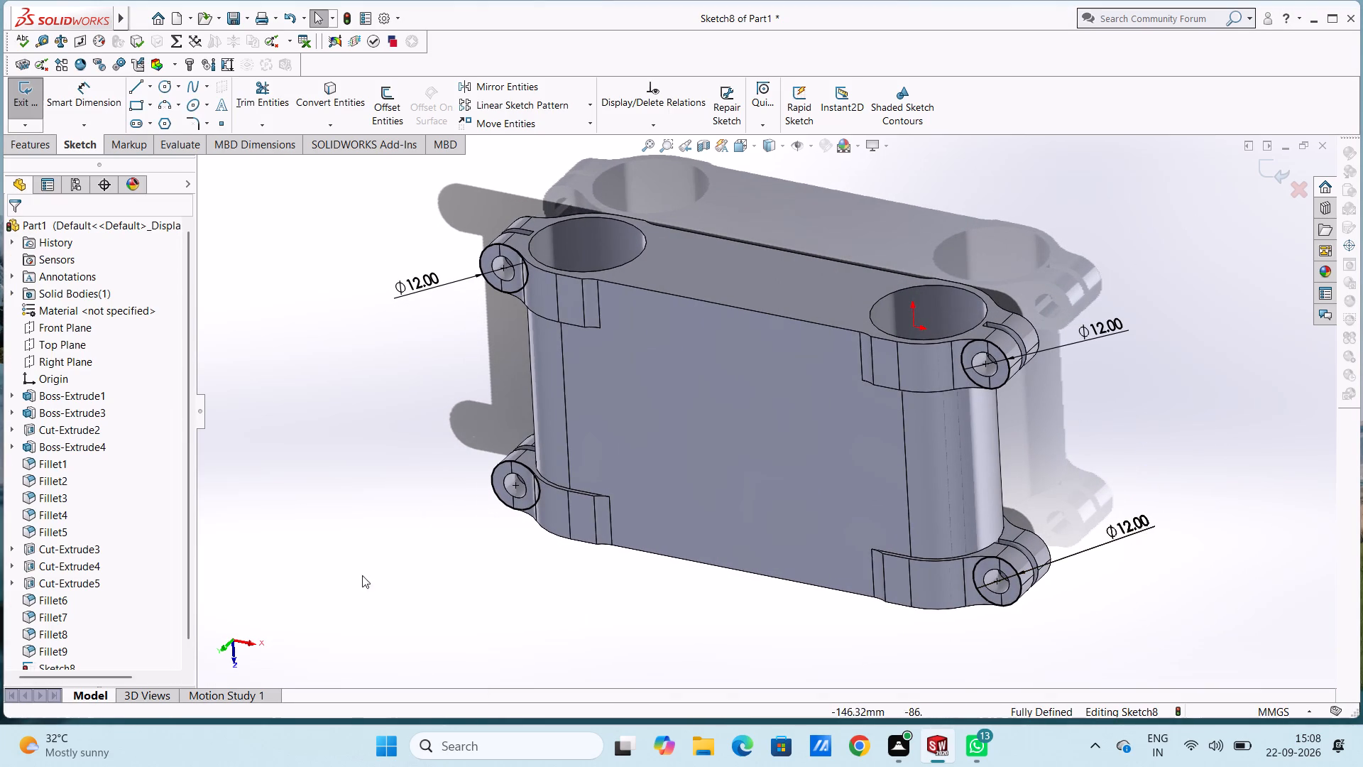
{"action": "left_click", "coordinate": [34, 141]}
{"action": "left_click", "coordinate": [43, 92]}
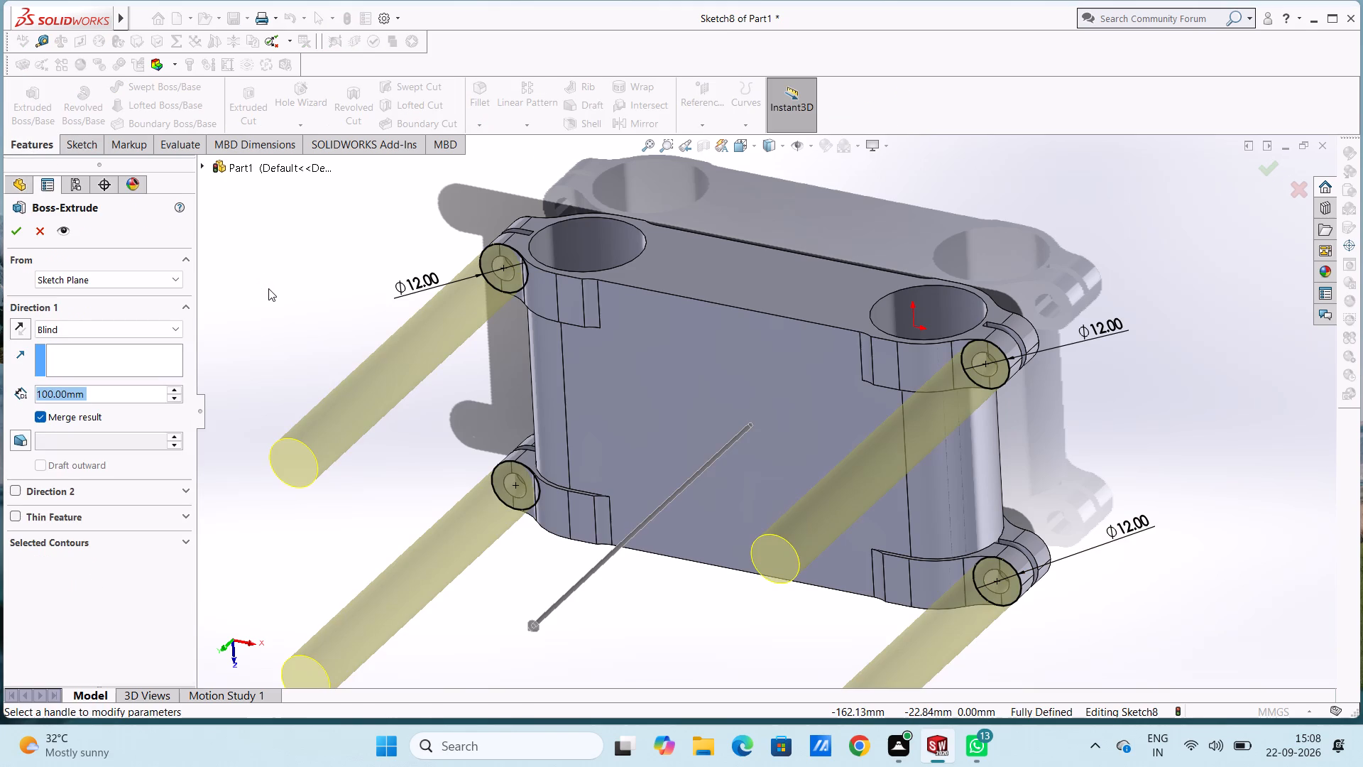
{"action": "key", "text": "3"}
{"action": "key", "text": "Return"}
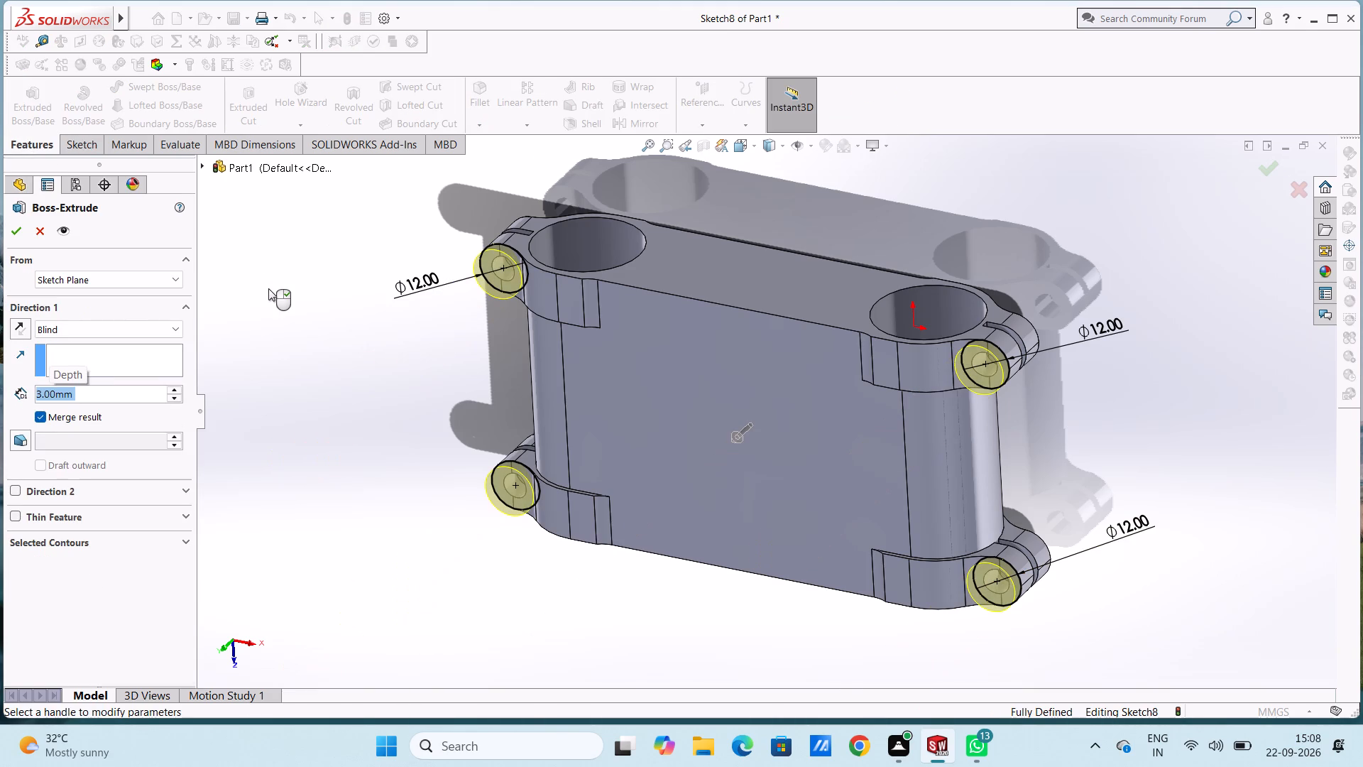
{"action": "middle_click_drag", "start_coordinate": [321, 263], "coordinate": [323, 310]}
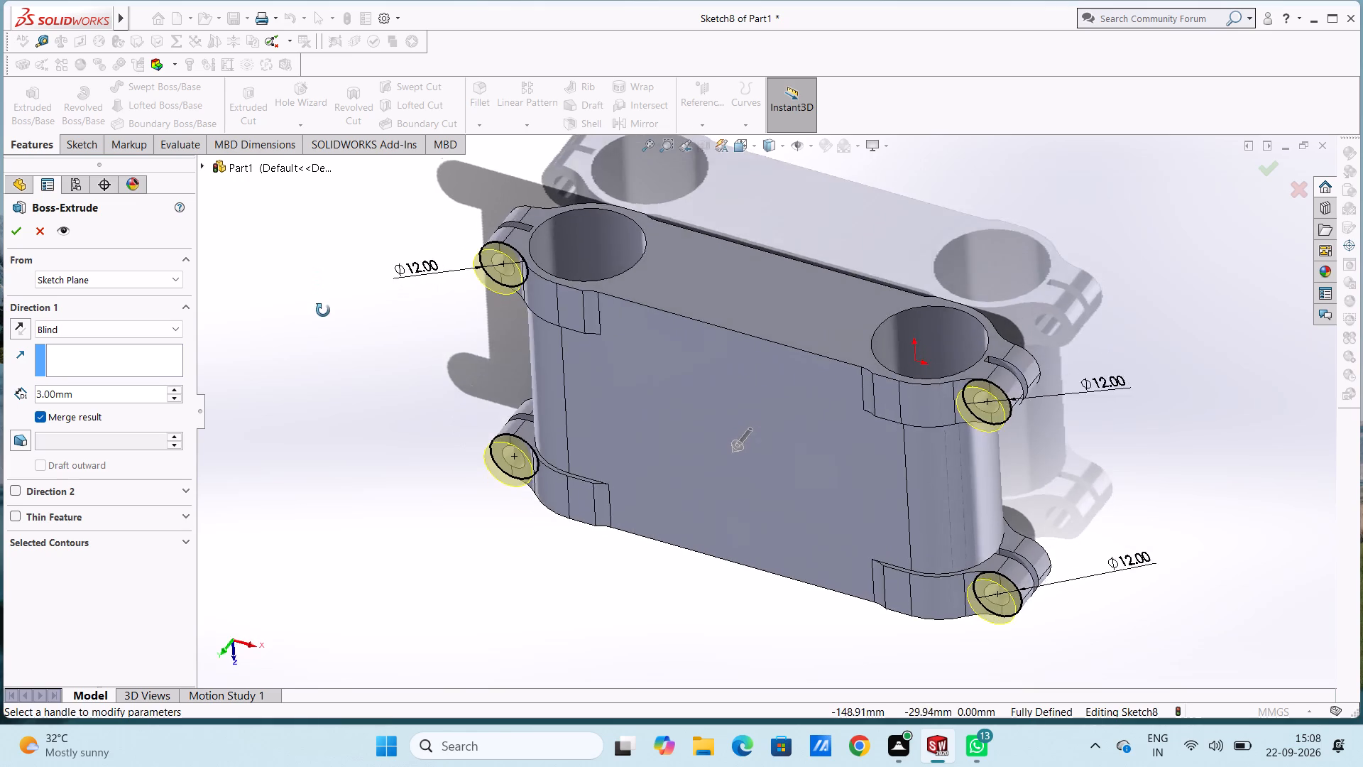
{"action": "middle_click_drag", "start_coordinate": [323, 310], "coordinate": [324, 402]}
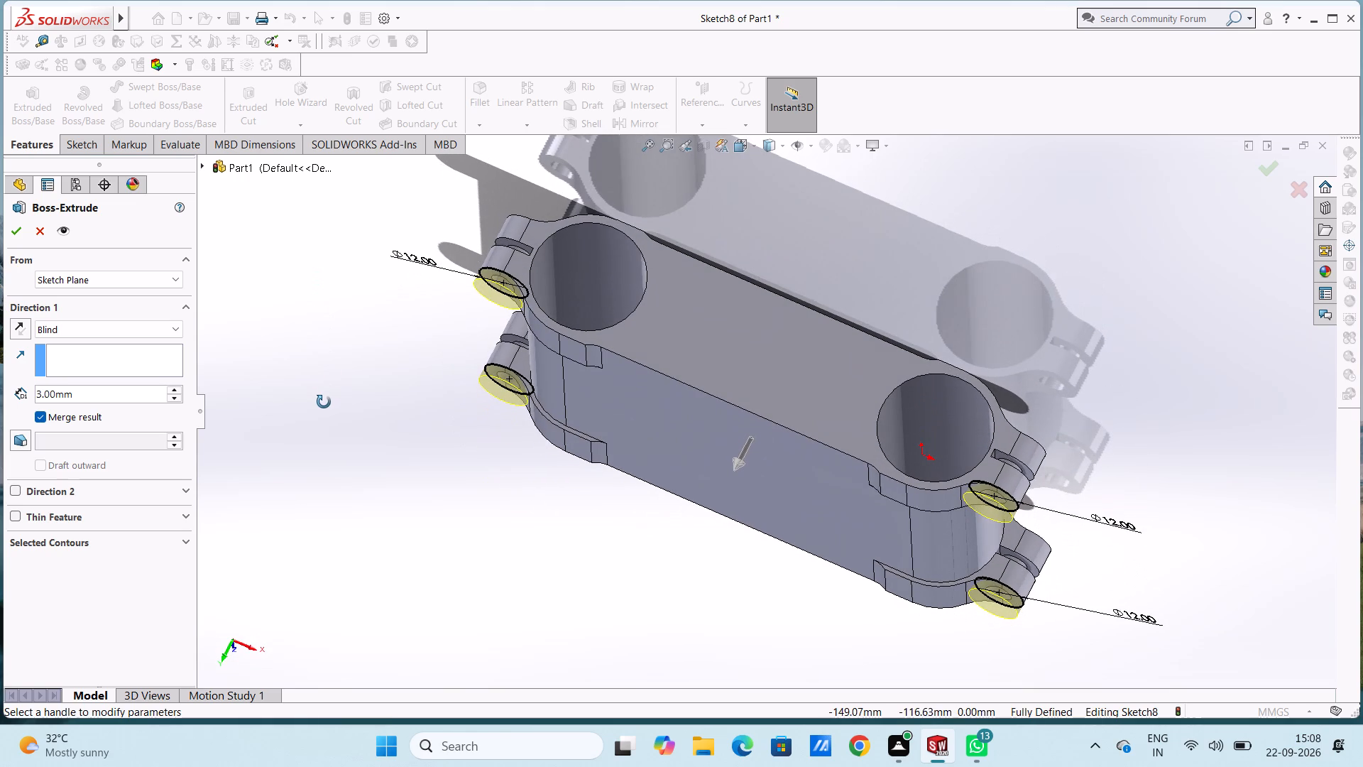
{"action": "middle_click_drag", "start_coordinate": [324, 402], "coordinate": [319, 424]}
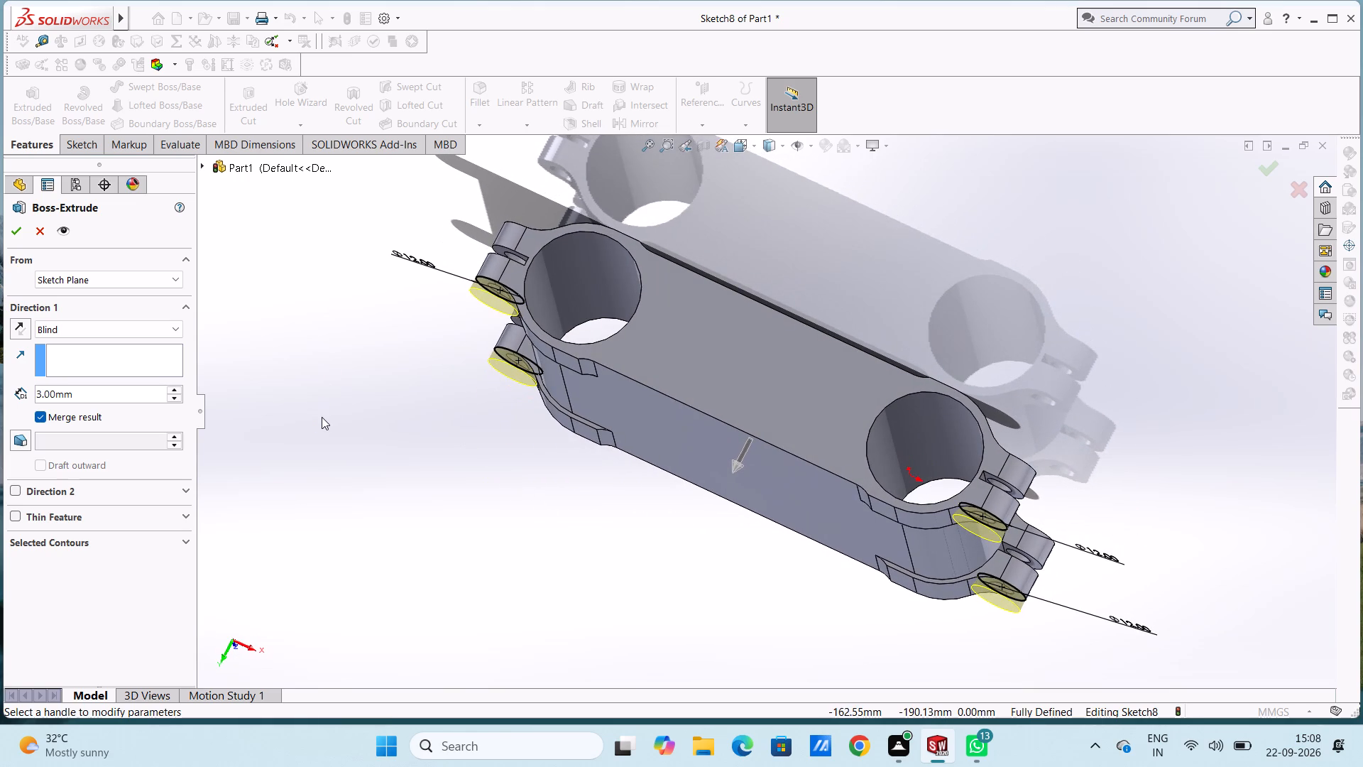
{"action": "double_click", "coordinate": [105, 394]}
{"action": "key", "text": "2"}
{"action": "key", "text": "Return"}
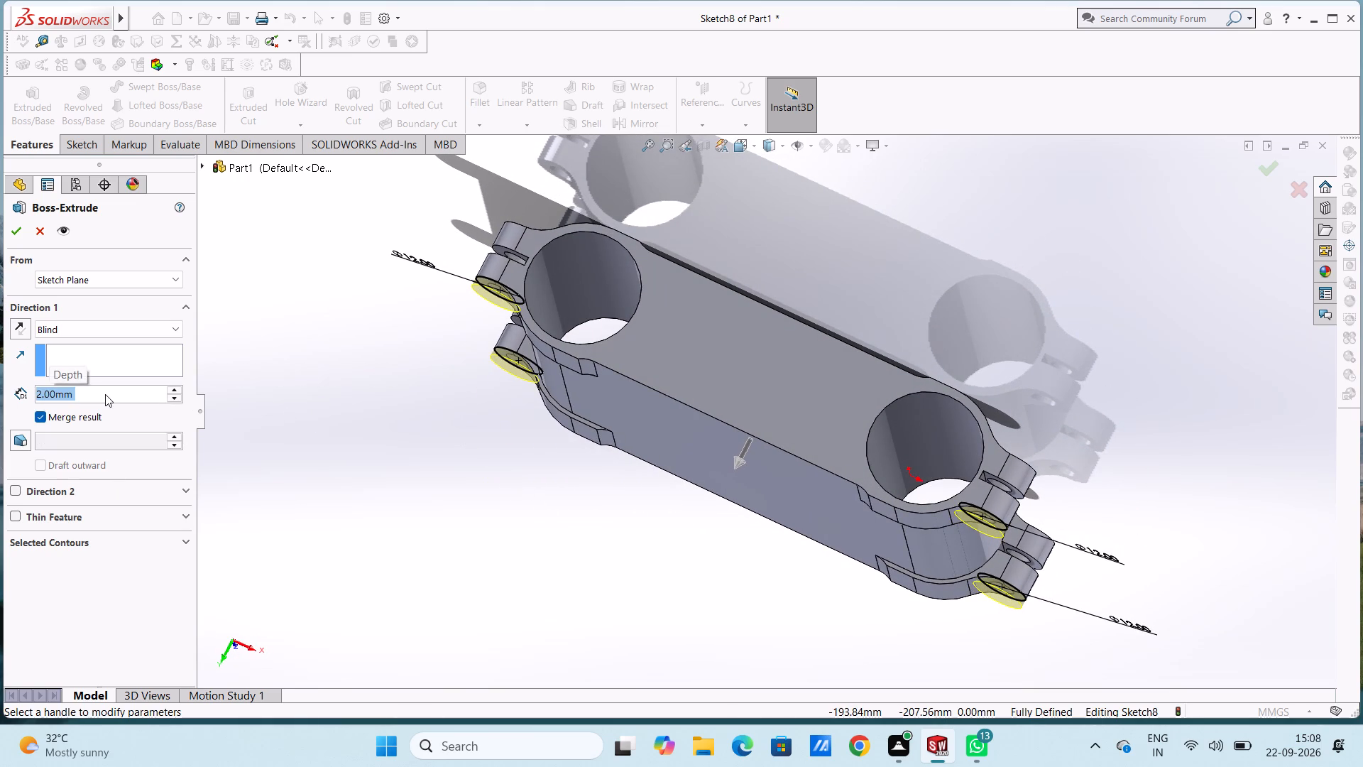
{"action": "left_click", "coordinate": [18, 232]}
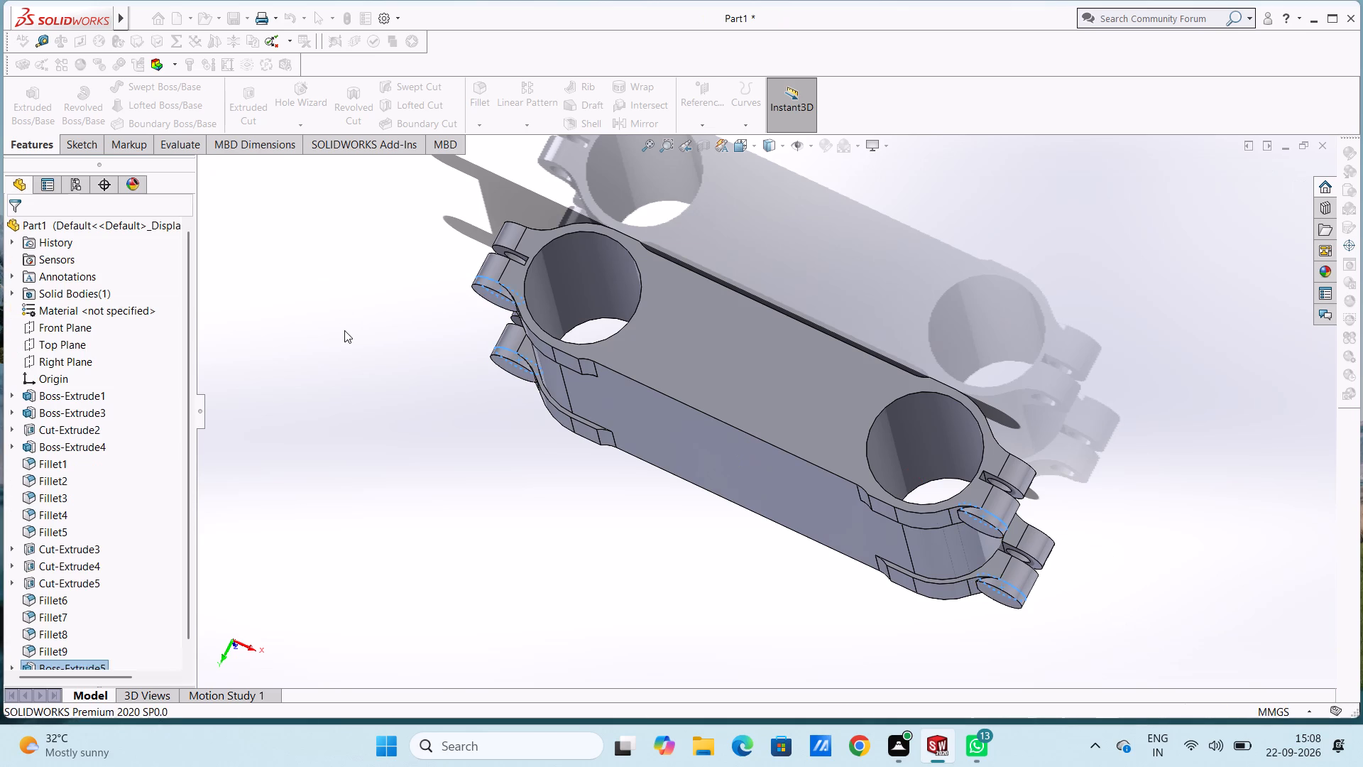
{"action": "left_click", "coordinate": [344, 331]}
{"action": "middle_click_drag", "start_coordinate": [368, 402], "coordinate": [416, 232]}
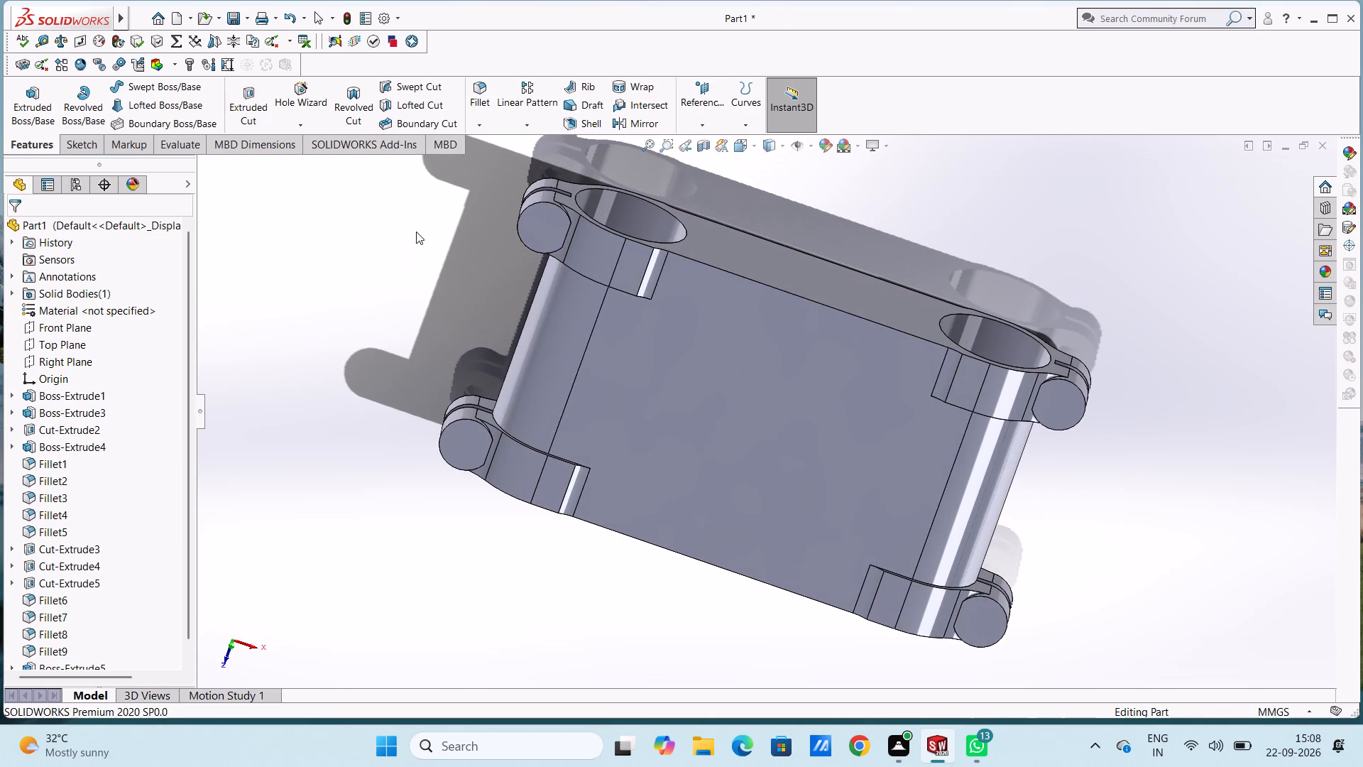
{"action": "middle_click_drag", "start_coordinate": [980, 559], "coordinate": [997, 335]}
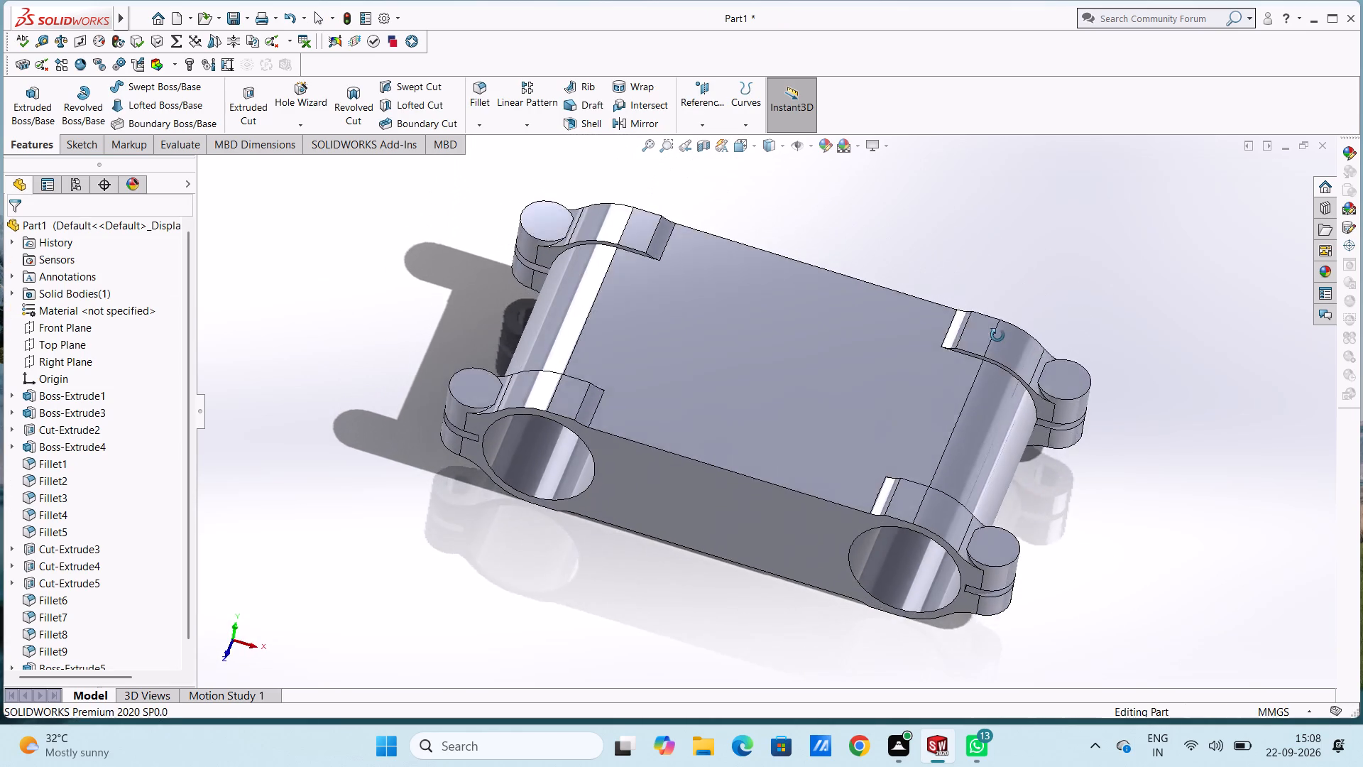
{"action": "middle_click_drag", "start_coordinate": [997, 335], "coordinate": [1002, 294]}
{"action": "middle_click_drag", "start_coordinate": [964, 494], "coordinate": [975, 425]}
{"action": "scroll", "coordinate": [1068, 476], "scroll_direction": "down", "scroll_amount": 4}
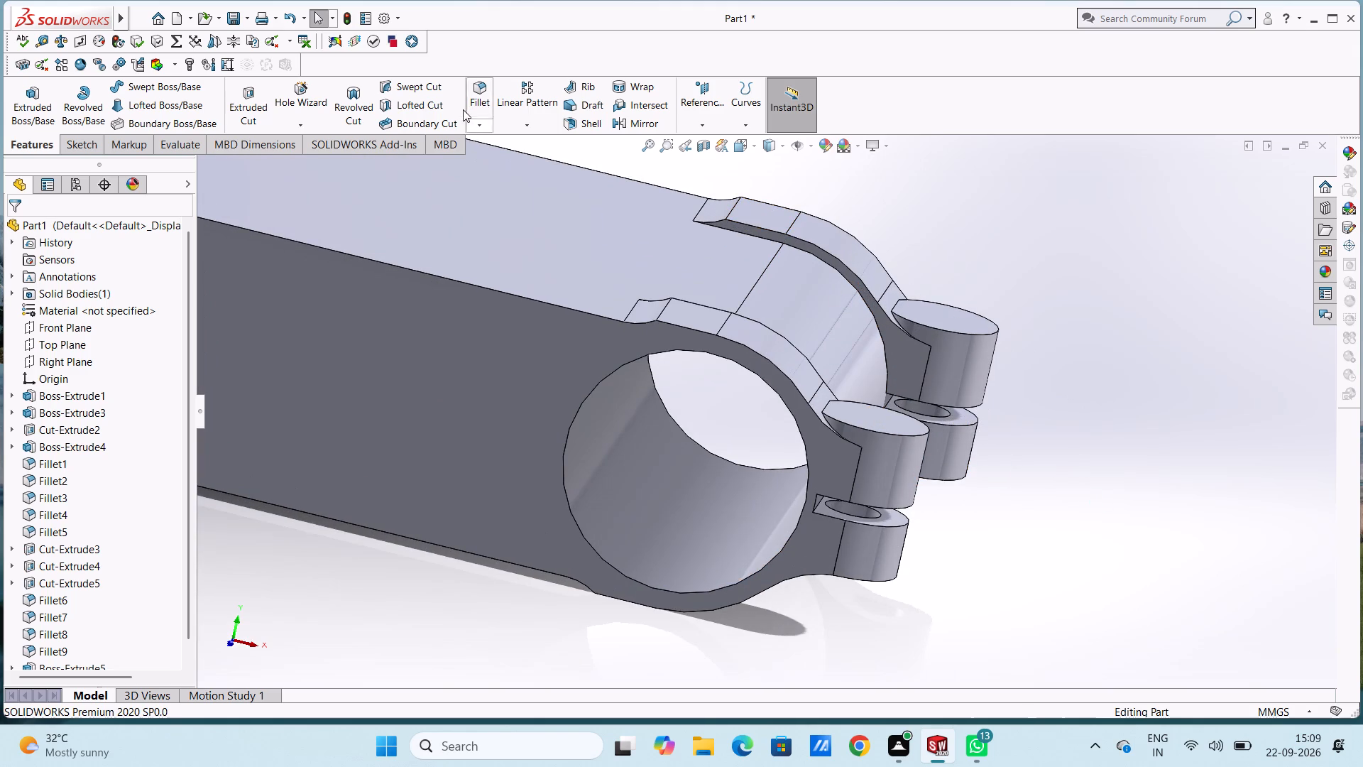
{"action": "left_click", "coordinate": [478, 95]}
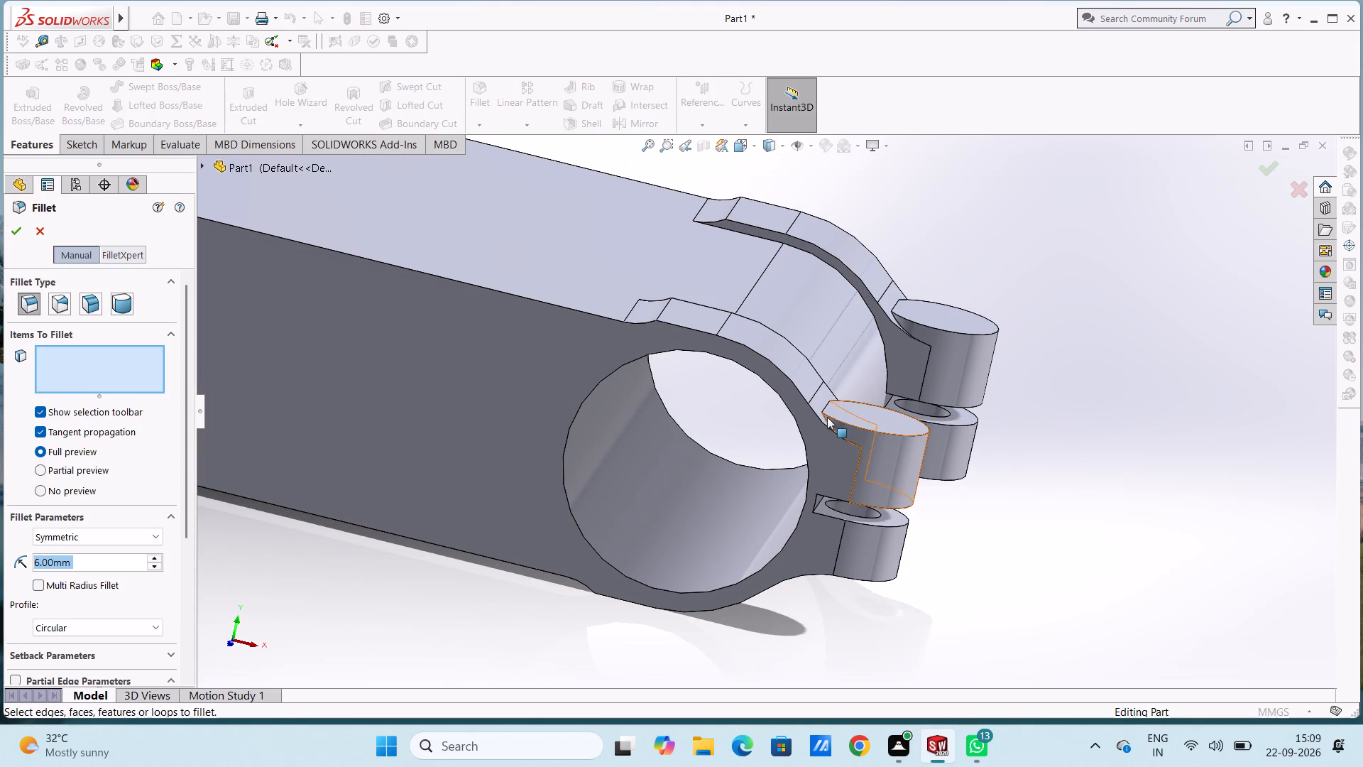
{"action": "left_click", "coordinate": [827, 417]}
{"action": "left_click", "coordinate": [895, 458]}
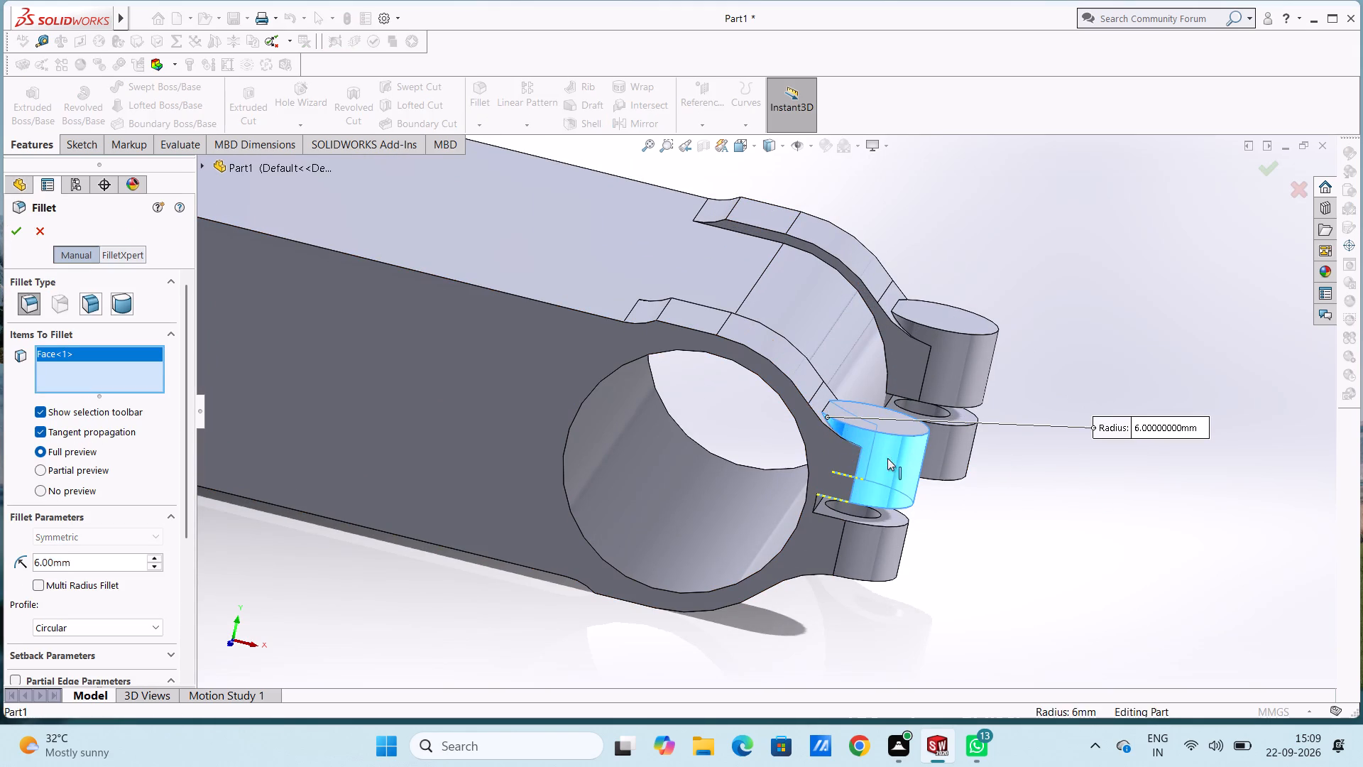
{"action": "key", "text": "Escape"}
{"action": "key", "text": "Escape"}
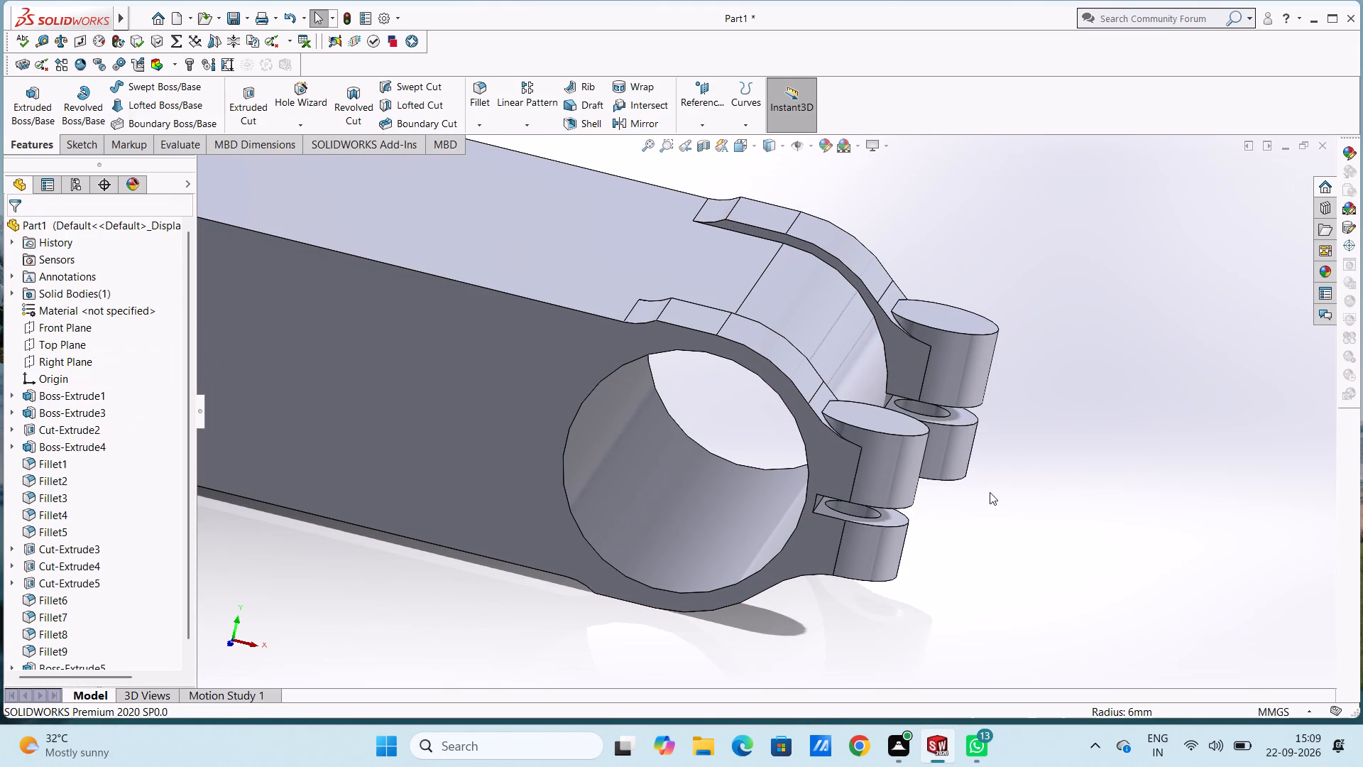
Fillet the top rim of the front positive-X boss with a 1 mm radius.
{"action": "key", "text": "Escape"}
{"action": "left_click", "coordinate": [478, 78]}
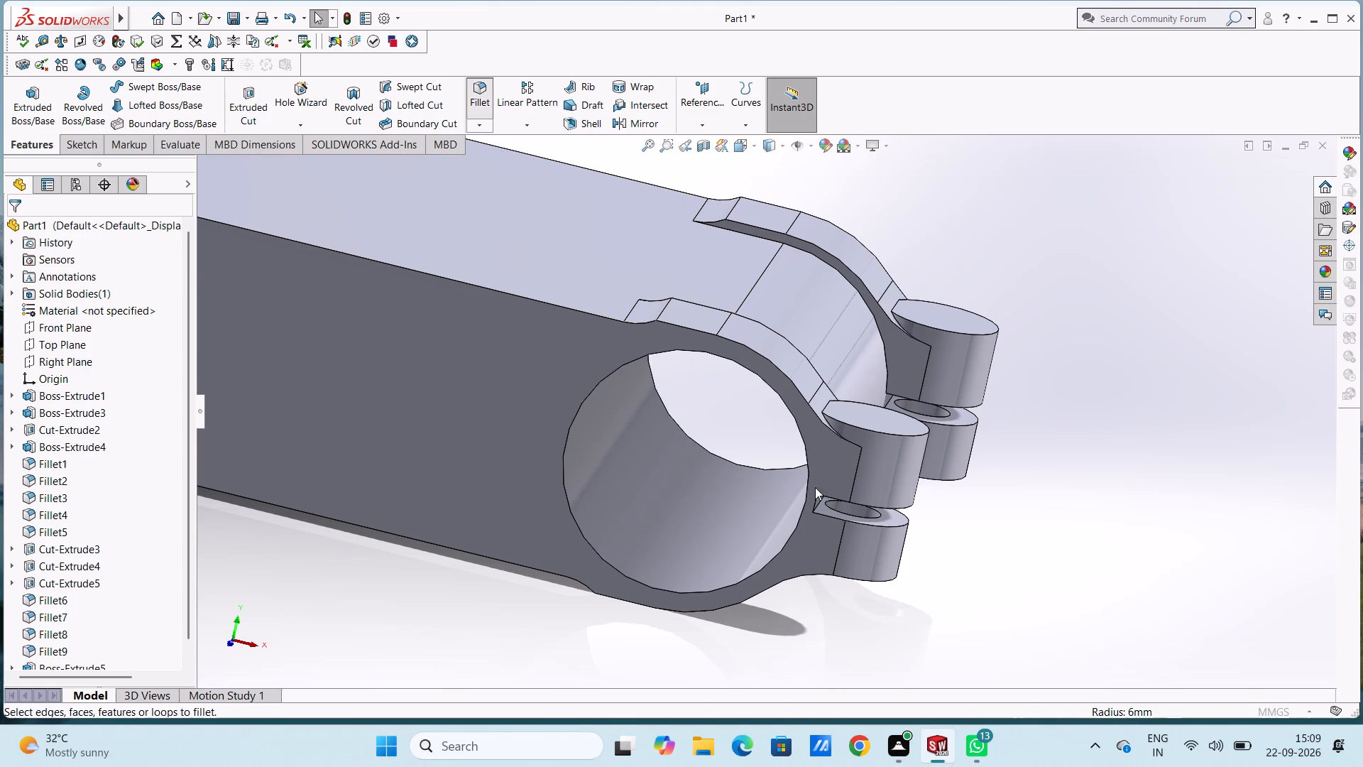
{"action": "left_click", "coordinate": [839, 422]}
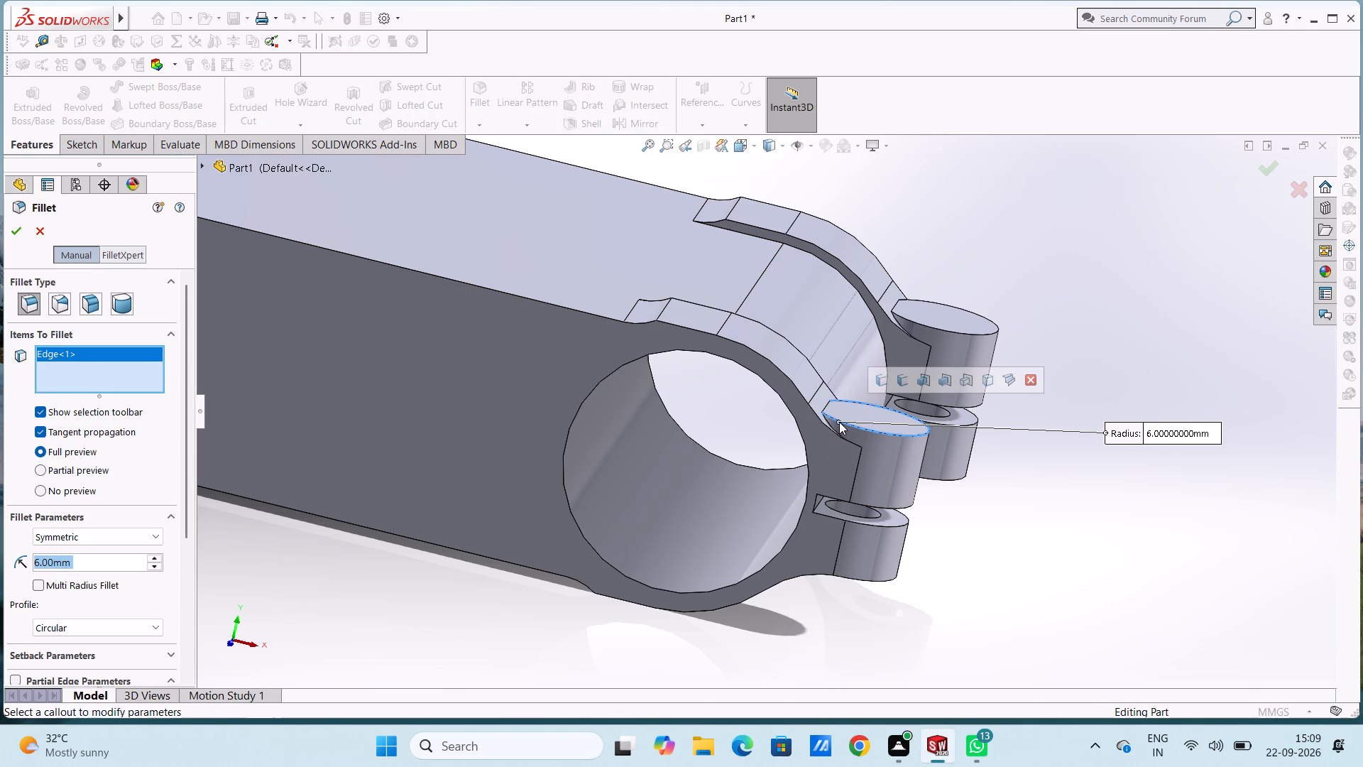
{"action": "key", "text": "2"}
{"action": "key", "text": "Return"}
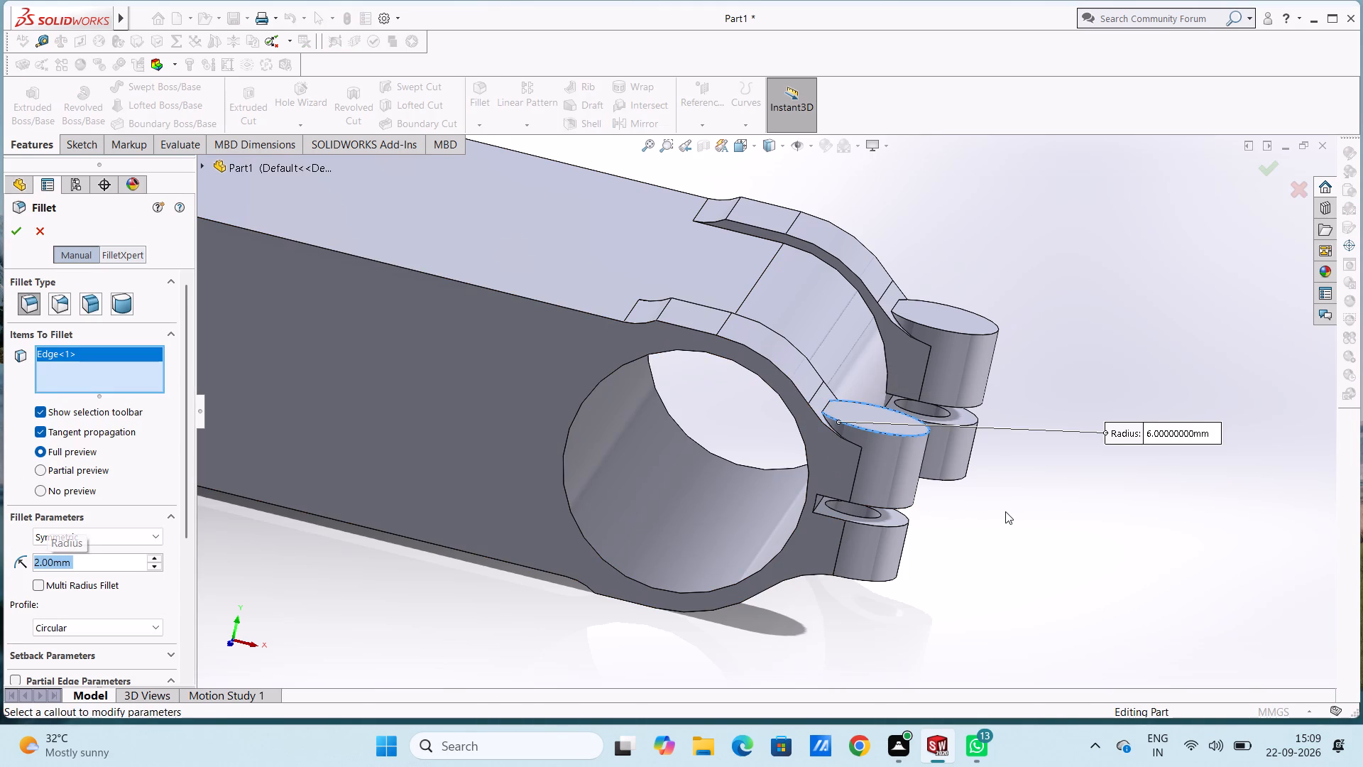
{"action": "key", "text": "1"}
{"action": "key", "text": "Return"}
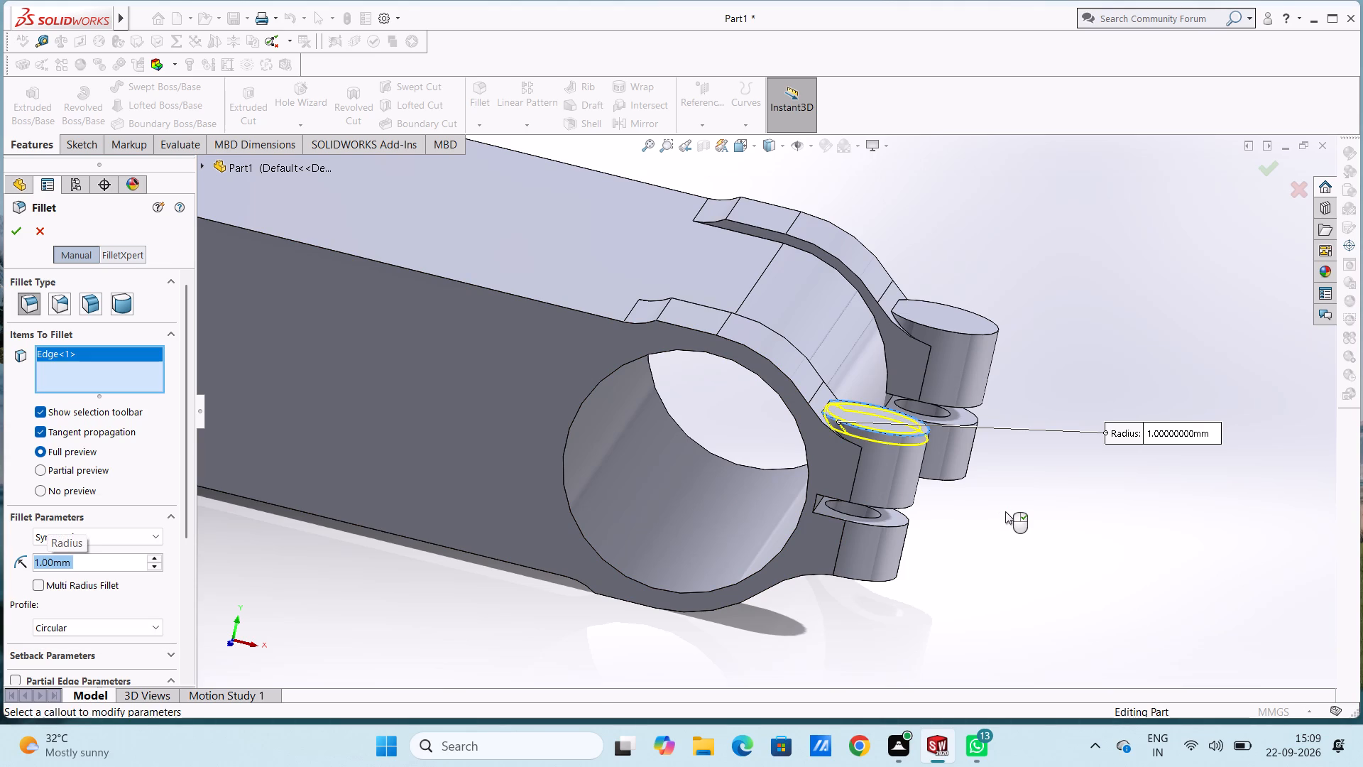
{"action": "left_click", "coordinate": [12, 235]}
Fillet the top rims of both negative-X bosses and the rear positive-X boss together with a 1 mm radius.
{"action": "scroll", "coordinate": [351, 547], "scroll_direction": "up", "scroll_amount": 2}
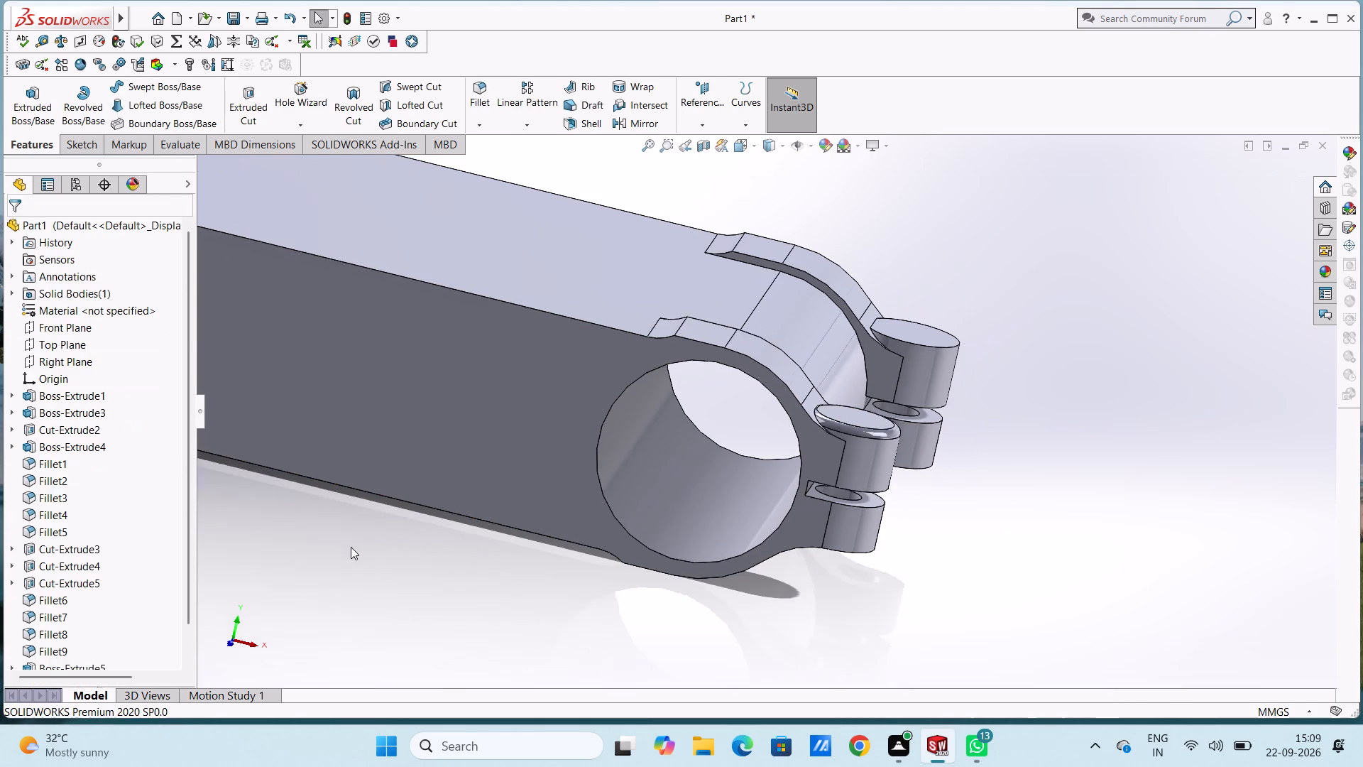
{"action": "scroll", "coordinate": [351, 547], "scroll_direction": "up", "scroll_amount": 5}
{"action": "scroll", "coordinate": [513, 531], "scroll_direction": "down", "scroll_amount": 5}
{"action": "scroll", "coordinate": [608, 345], "scroll_direction": "up", "scroll_amount": 5}
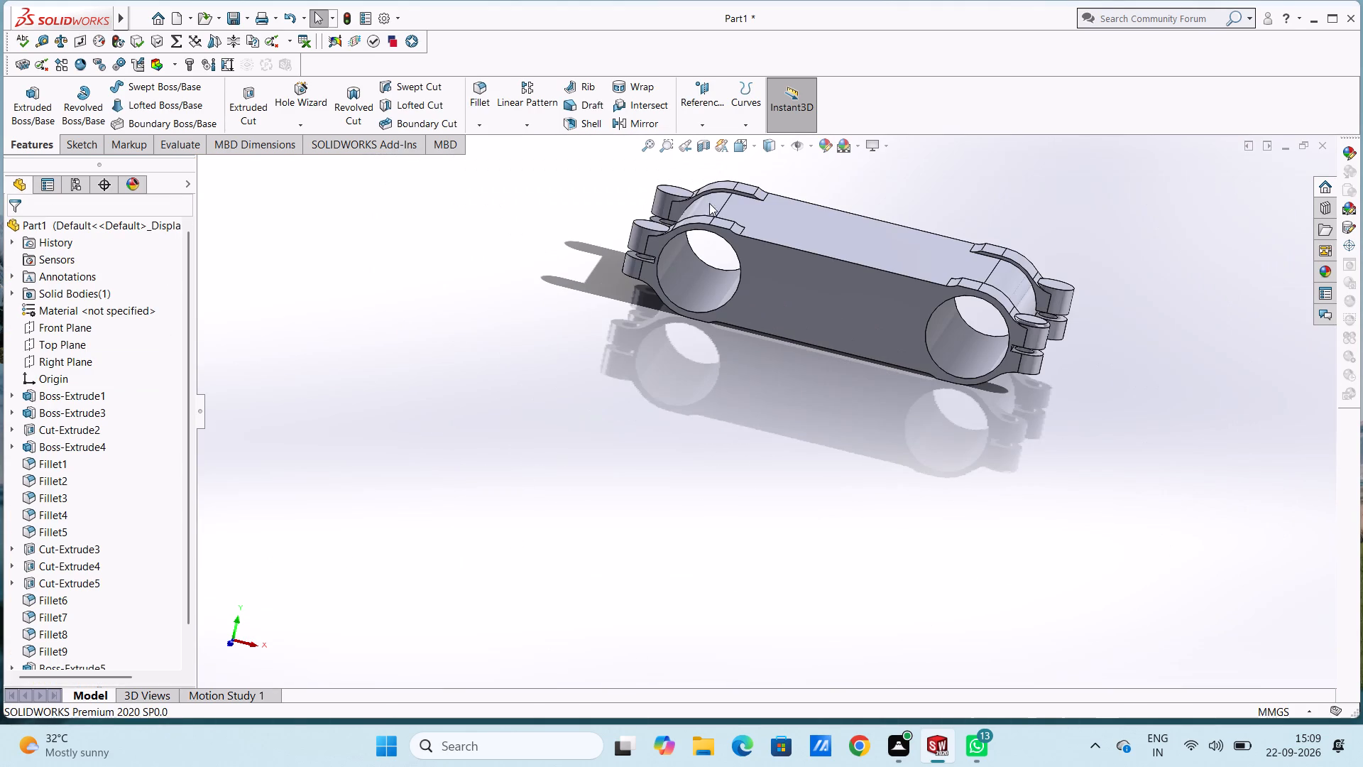
{"action": "middle_click_drag", "start_coordinate": [733, 194], "coordinate": [749, 299]}
{"action": "scroll", "coordinate": [683, 315], "scroll_direction": "down", "scroll_amount": 5}
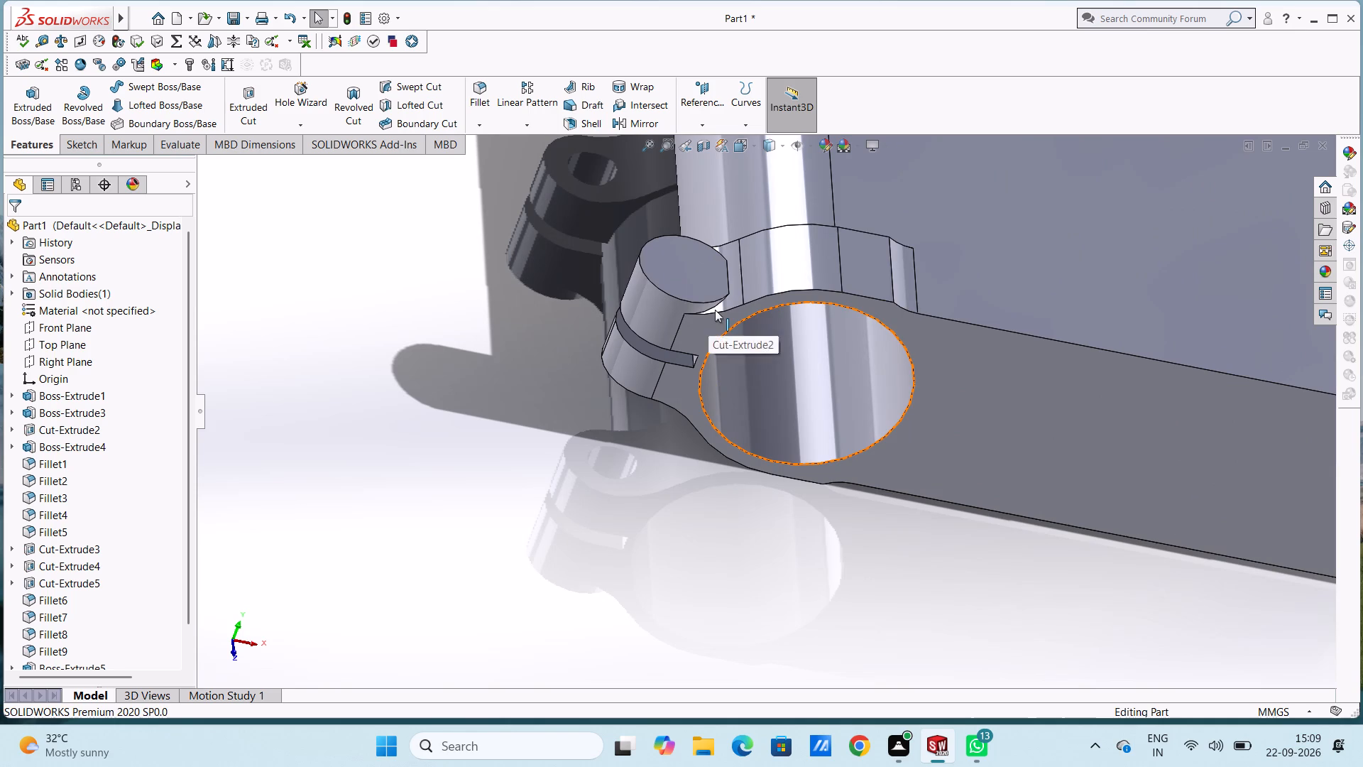
{"action": "scroll", "coordinate": [723, 305], "scroll_direction": "down", "scroll_amount": 3}
{"action": "left_click", "coordinate": [478, 89]}
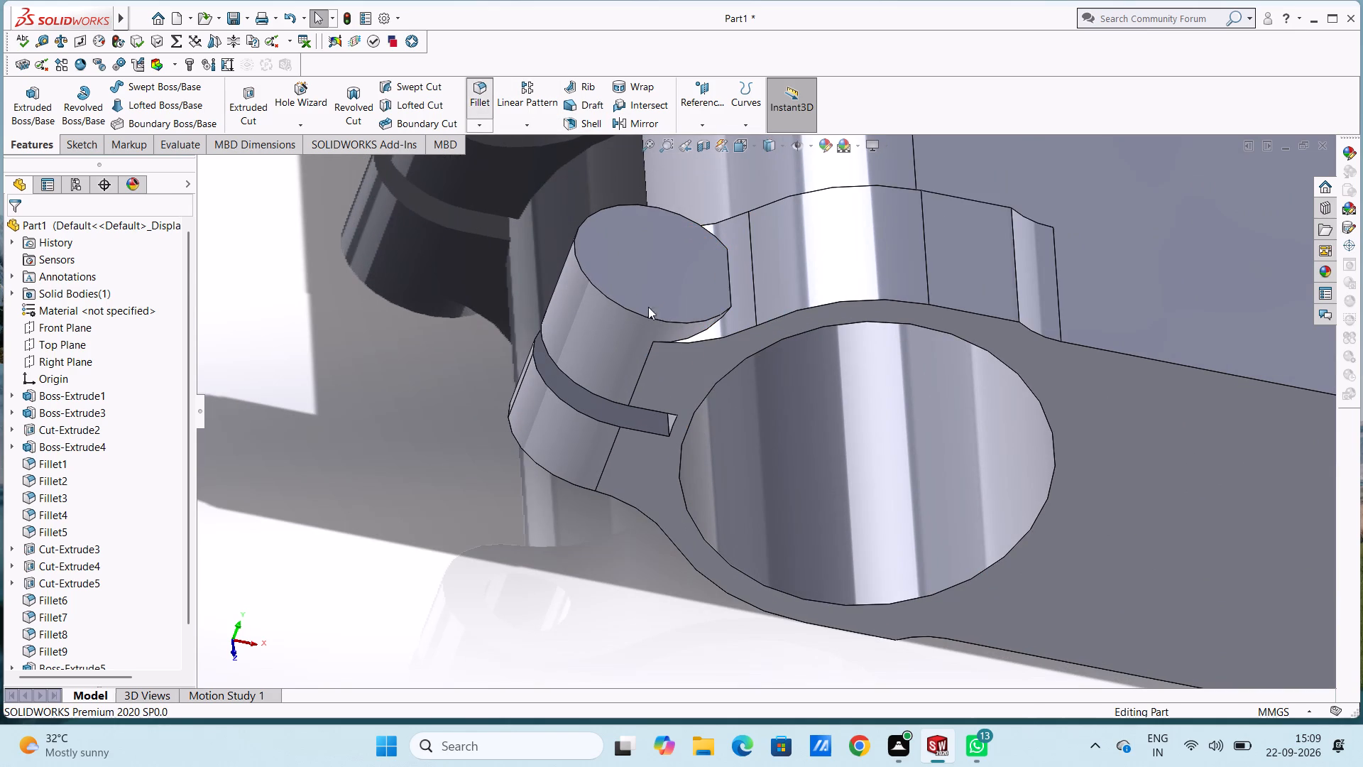
{"action": "left_click", "coordinate": [656, 318]}
{"action": "scroll", "coordinate": [656, 318], "scroll_direction": "up", "scroll_amount": 8}
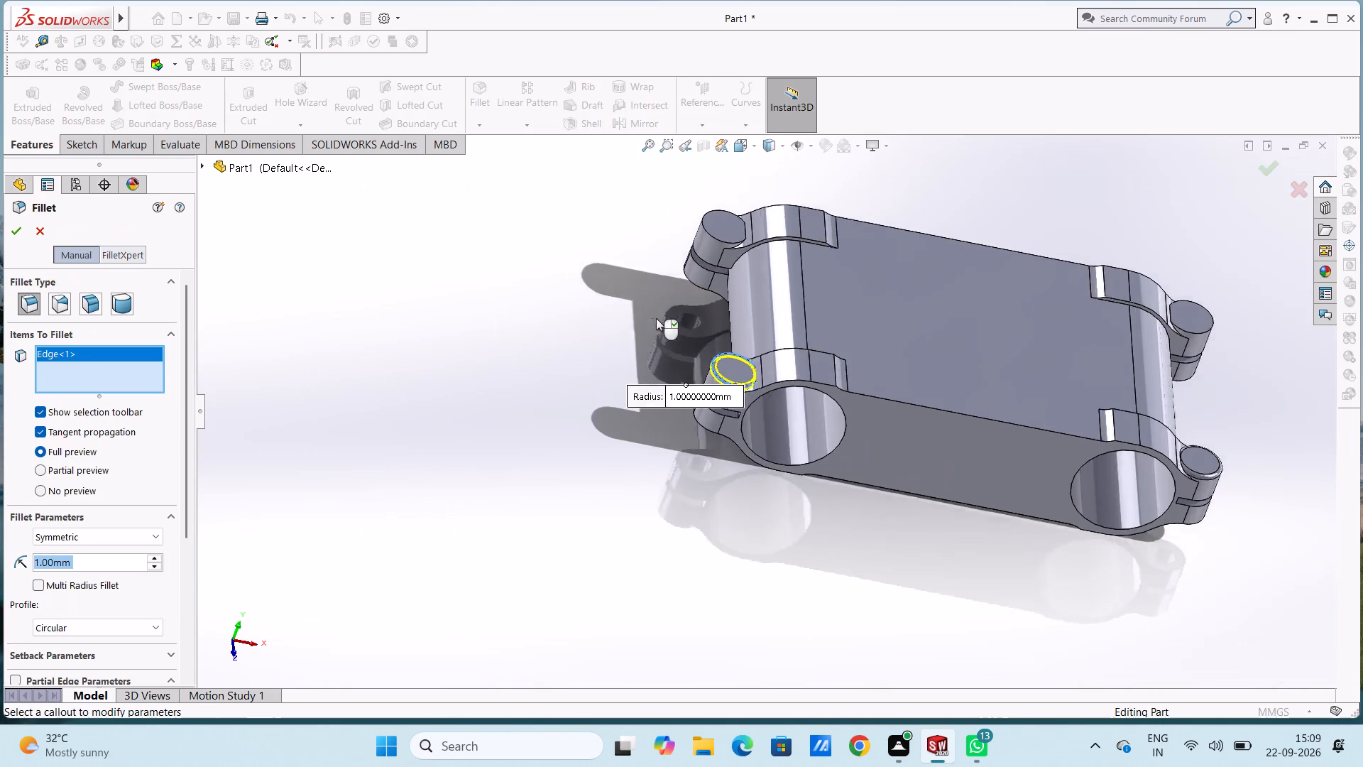
{"action": "scroll", "coordinate": [770, 249], "scroll_direction": "down", "scroll_amount": 8}
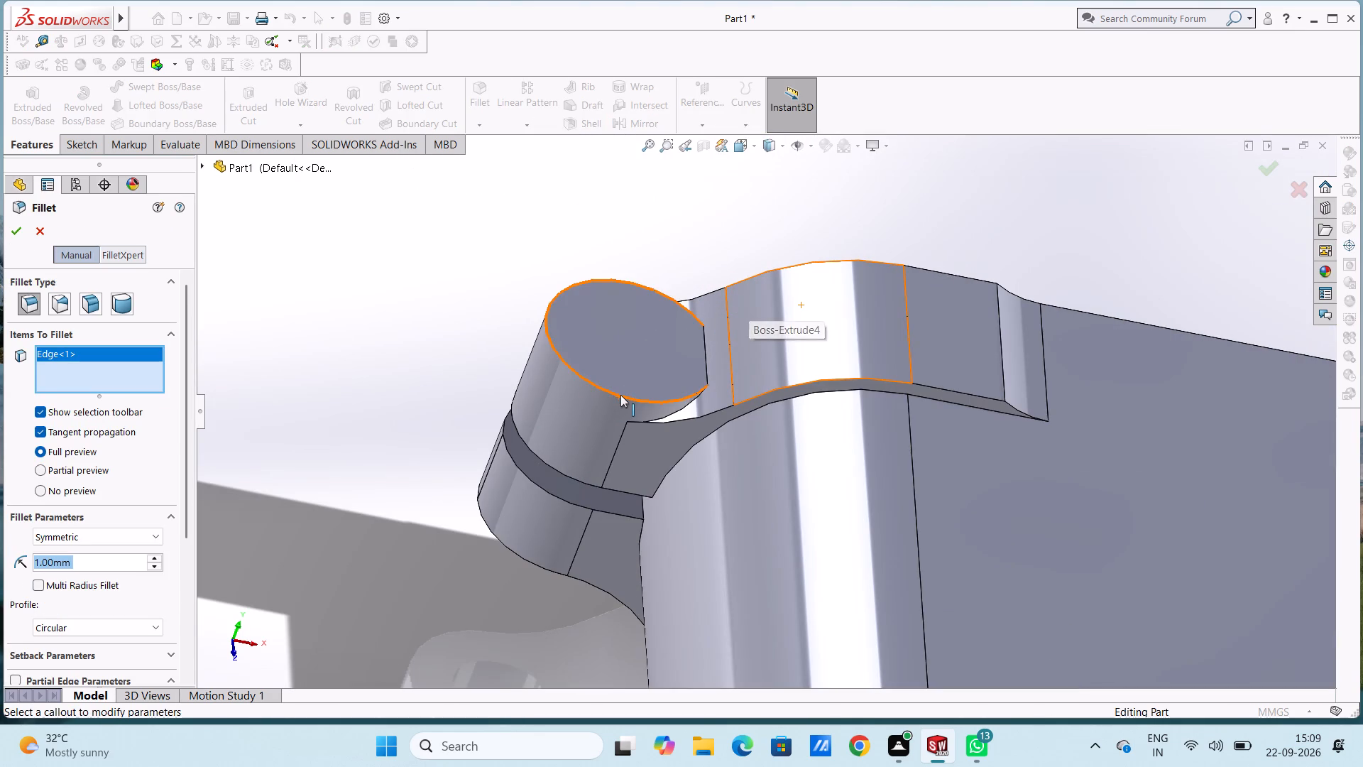
{"action": "left_click", "coordinate": [620, 395]}
{"action": "scroll", "coordinate": [620, 395], "scroll_direction": "up", "scroll_amount": 4}
{"action": "scroll", "coordinate": [1093, 618], "scroll_direction": "up", "scroll_amount": 4}
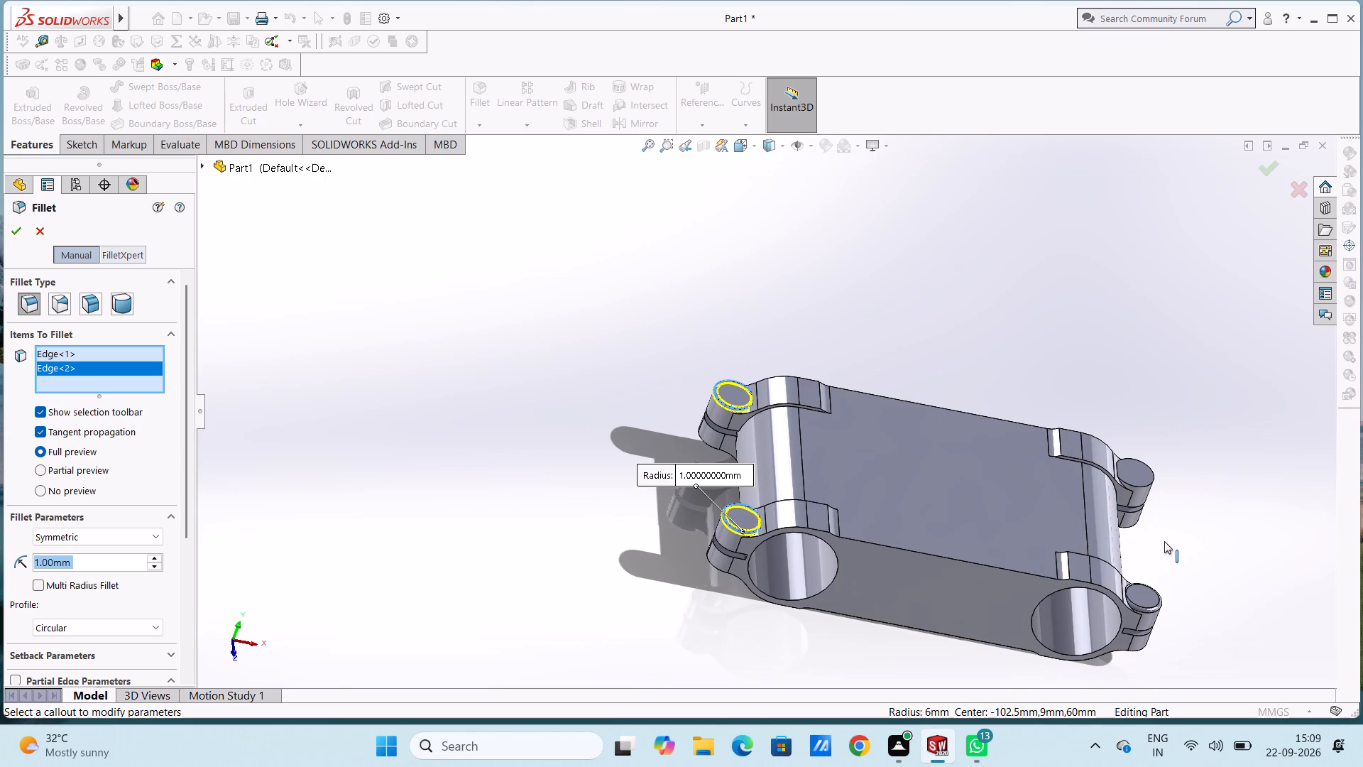
{"action": "scroll", "coordinate": [1146, 536], "scroll_direction": "down", "scroll_amount": 4}
{"action": "scroll", "coordinate": [1075, 449], "scroll_direction": "down", "scroll_amount": 3}
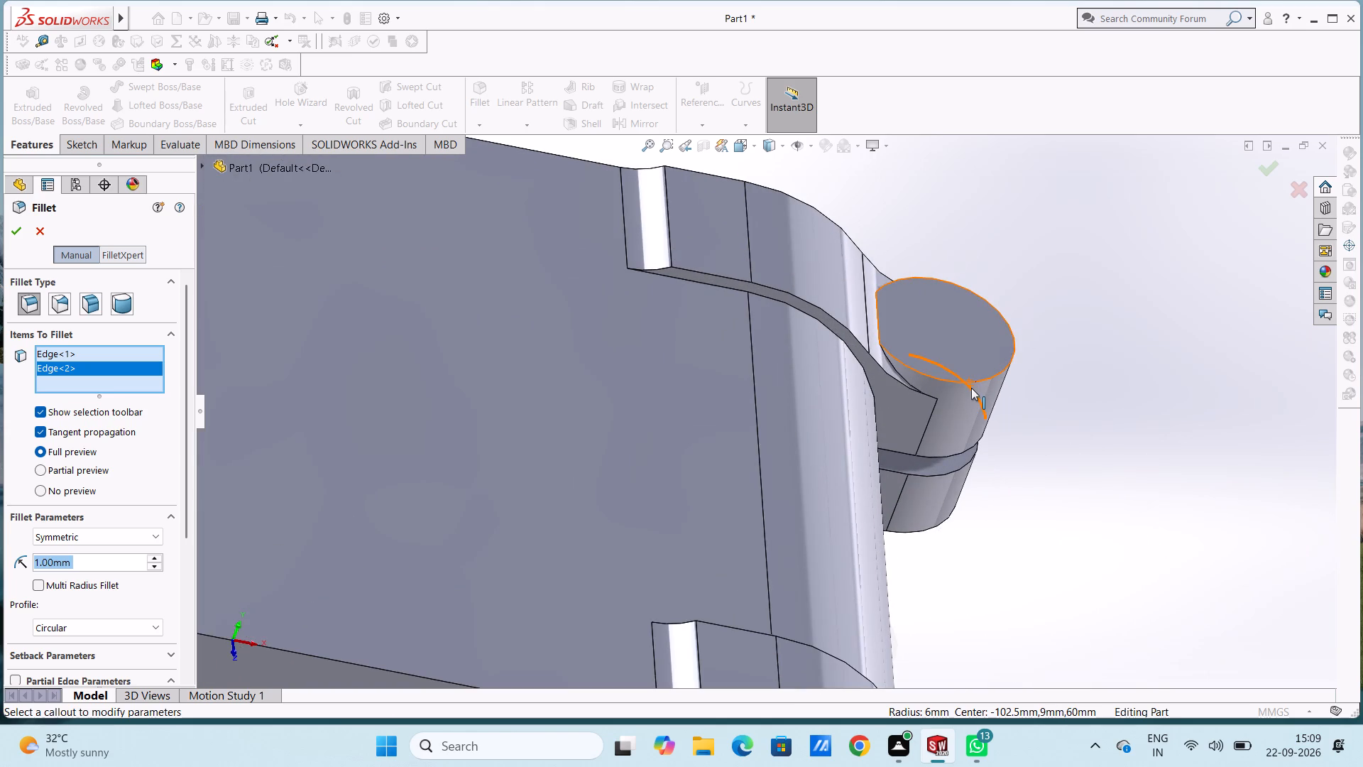
{"action": "left_click", "coordinate": [973, 383]}
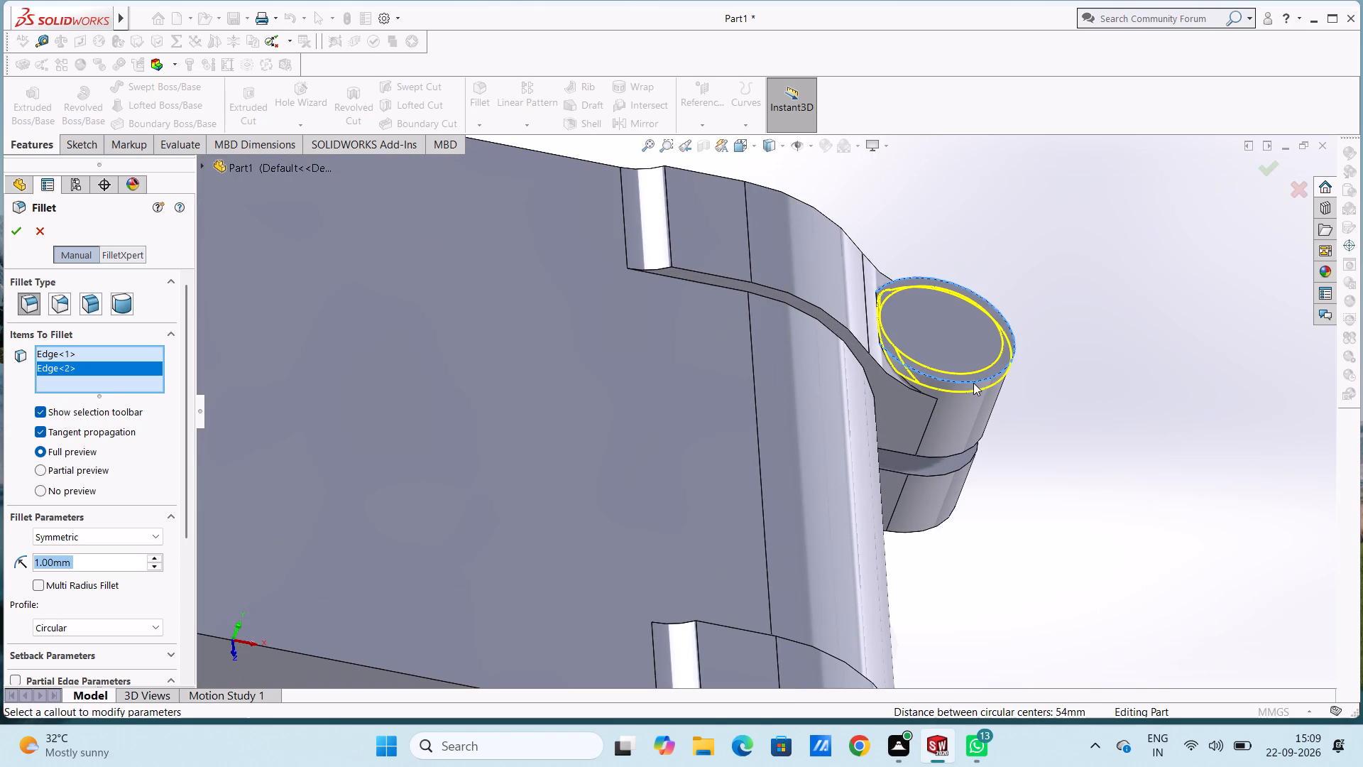
{"action": "left_click", "coordinate": [23, 236]}
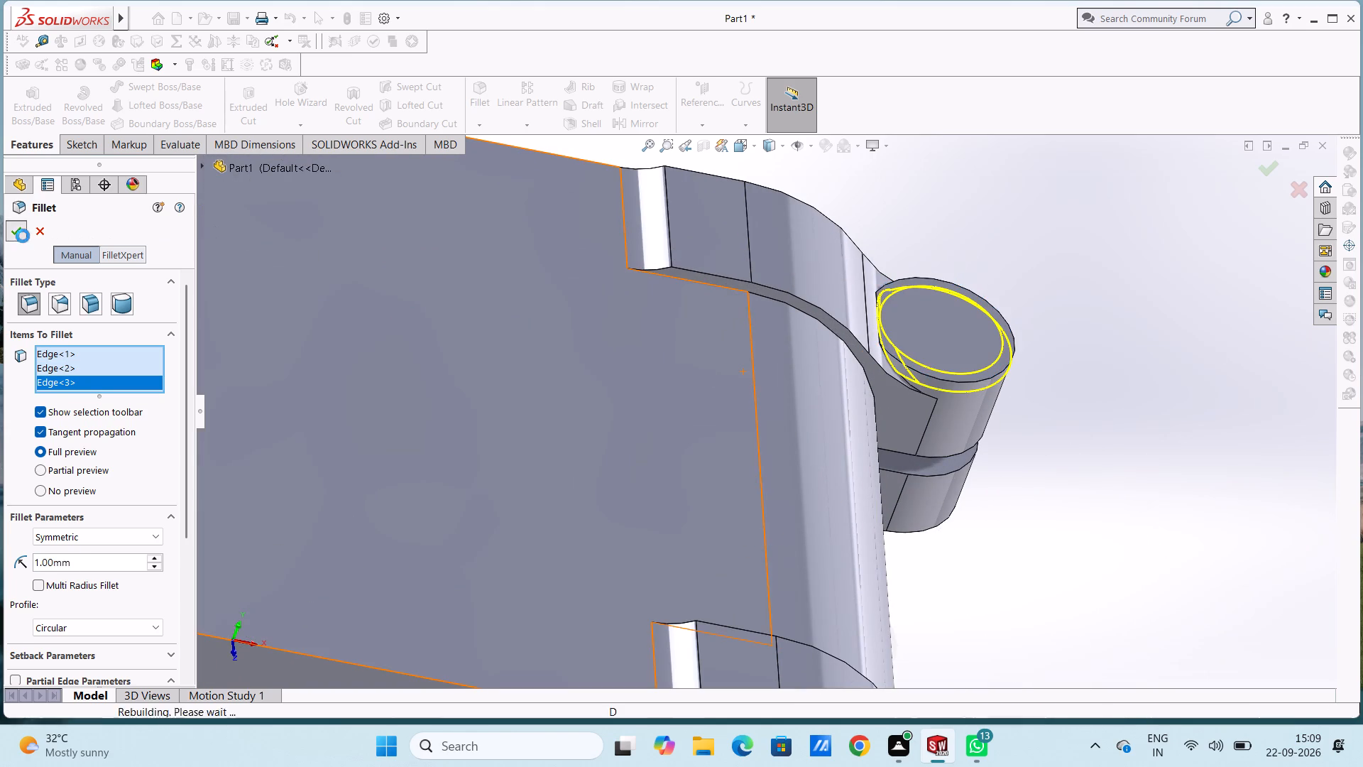
Fillet the outer contour edges of the front face with the two holes, plus the upper negative-X collar face, with a 1 mm radius.
{"action": "scroll", "coordinate": [598, 384], "scroll_direction": "up", "scroll_amount": 7}
{"action": "middle_click_drag", "start_coordinate": [640, 379], "coordinate": [630, 403]}
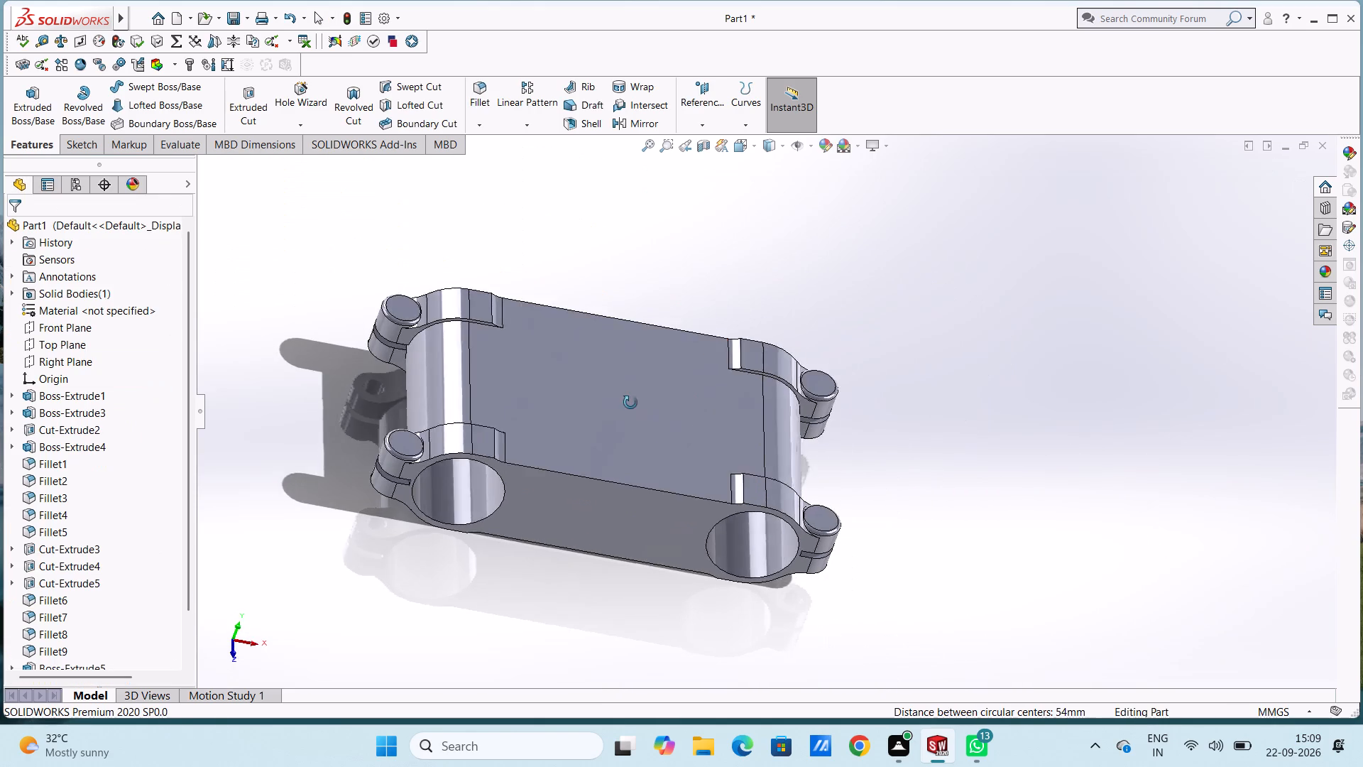
{"action": "middle_click_drag", "start_coordinate": [630, 403], "coordinate": [599, 560]}
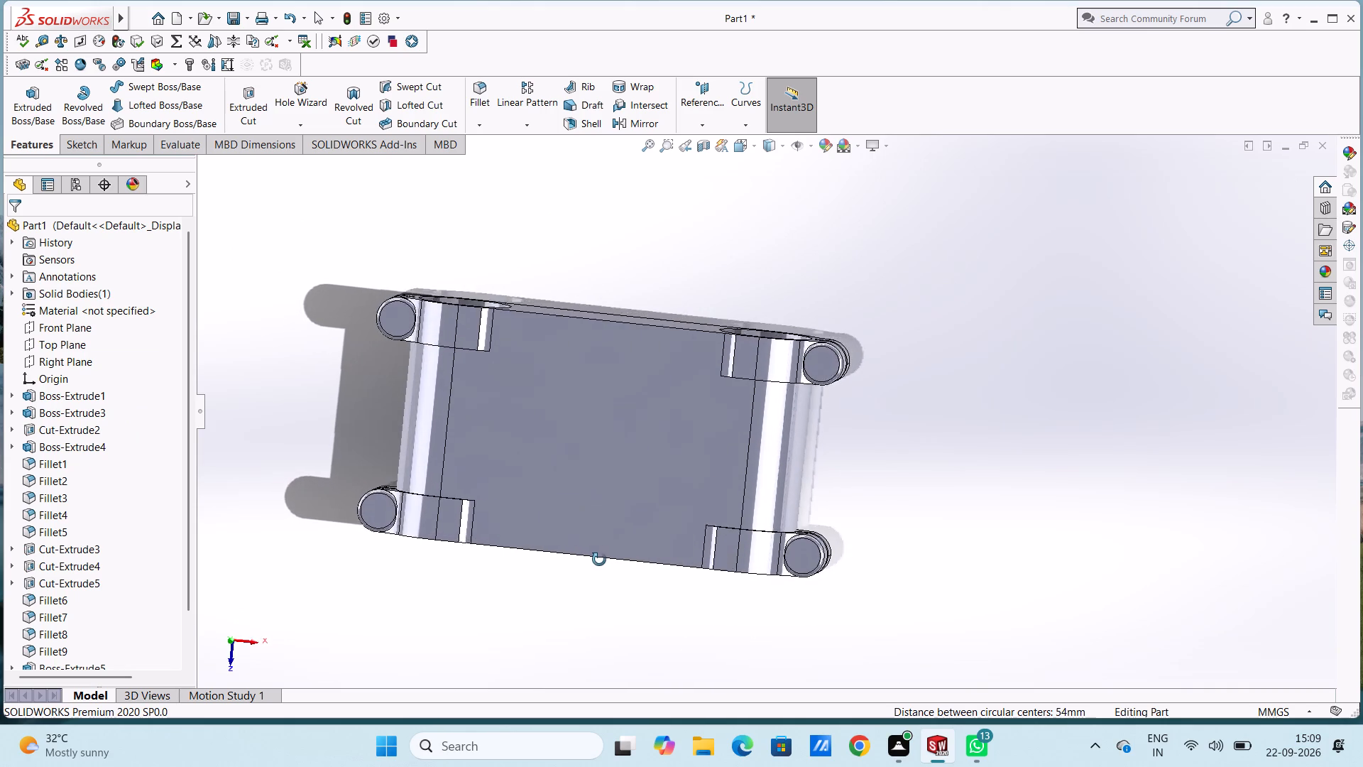
{"action": "middle_click_drag", "start_coordinate": [599, 560], "coordinate": [547, 591]}
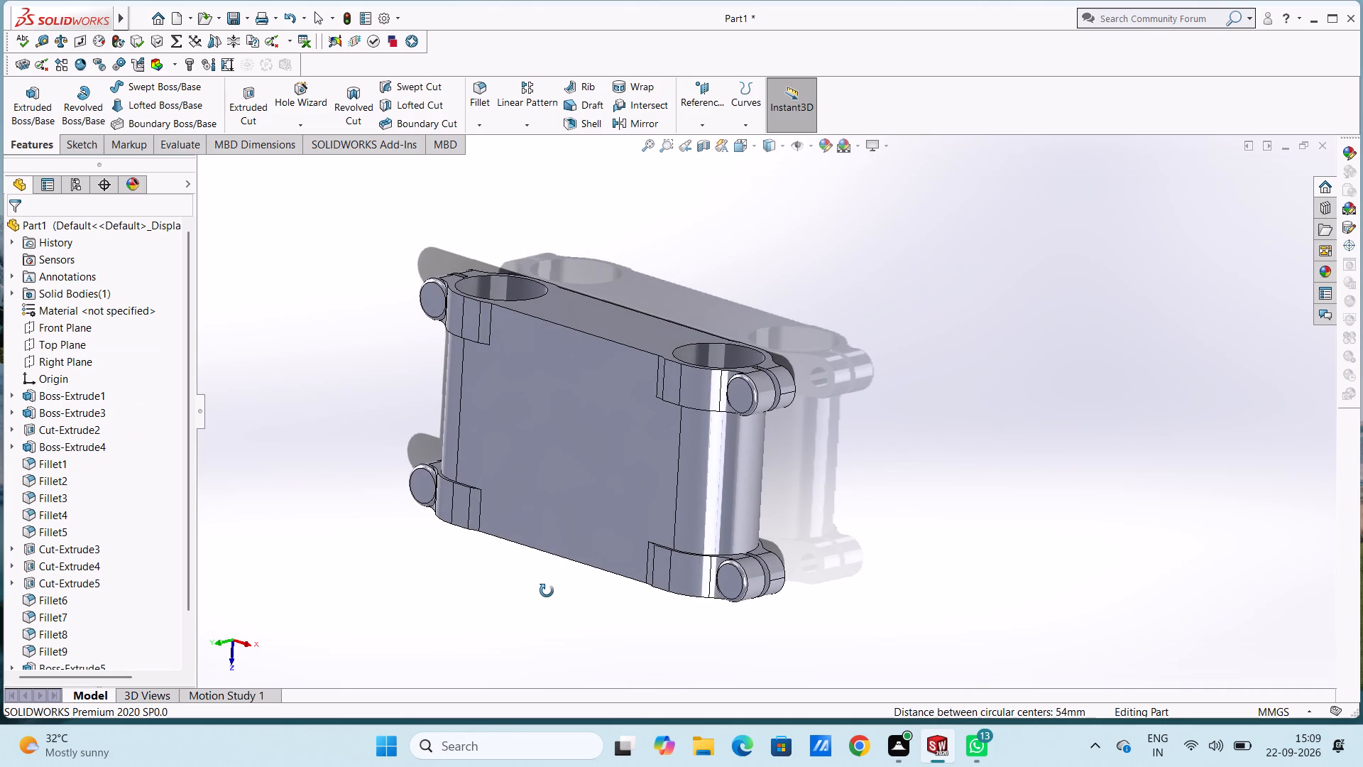
{"action": "middle_click_drag", "start_coordinate": [547, 591], "coordinate": [579, 457]}
{"action": "middle_click_drag", "start_coordinate": [581, 591], "coordinate": [589, 494]}
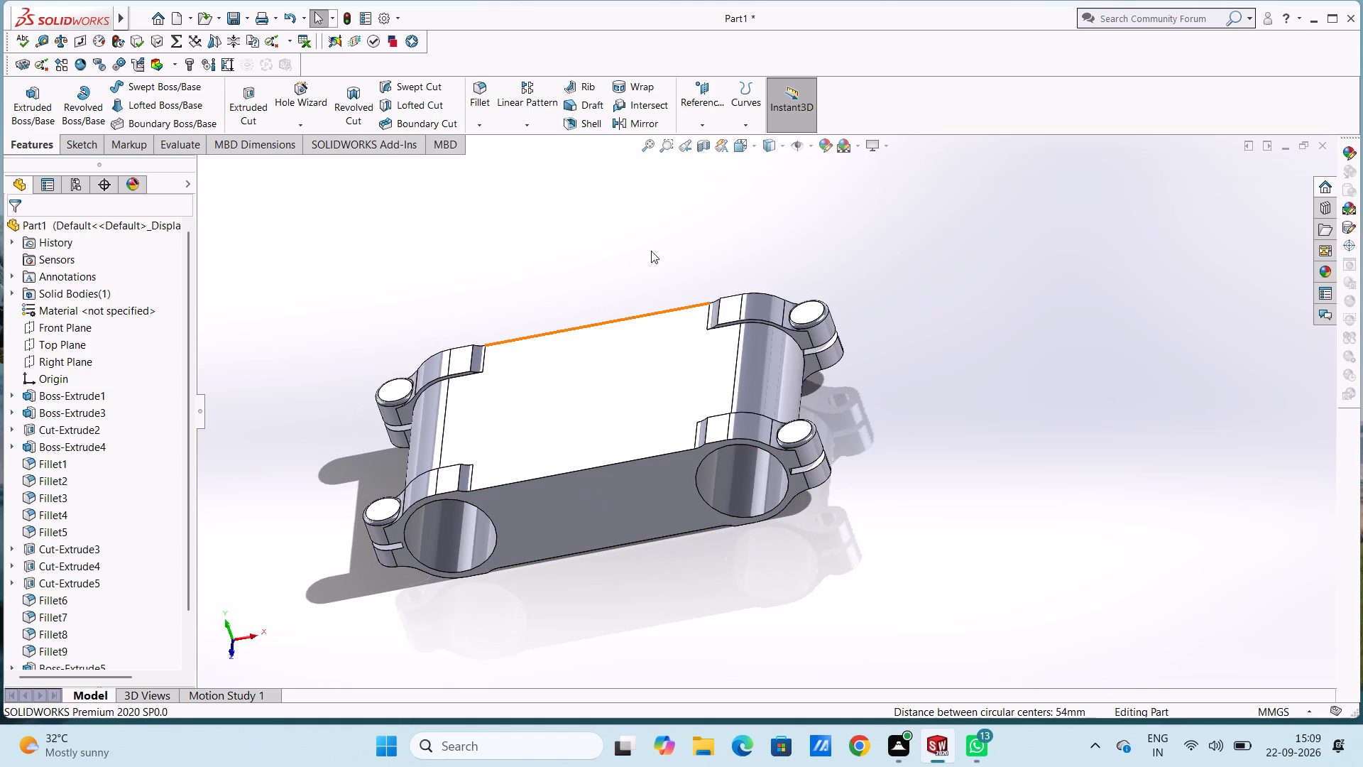
{"action": "left_click", "coordinate": [482, 85]}
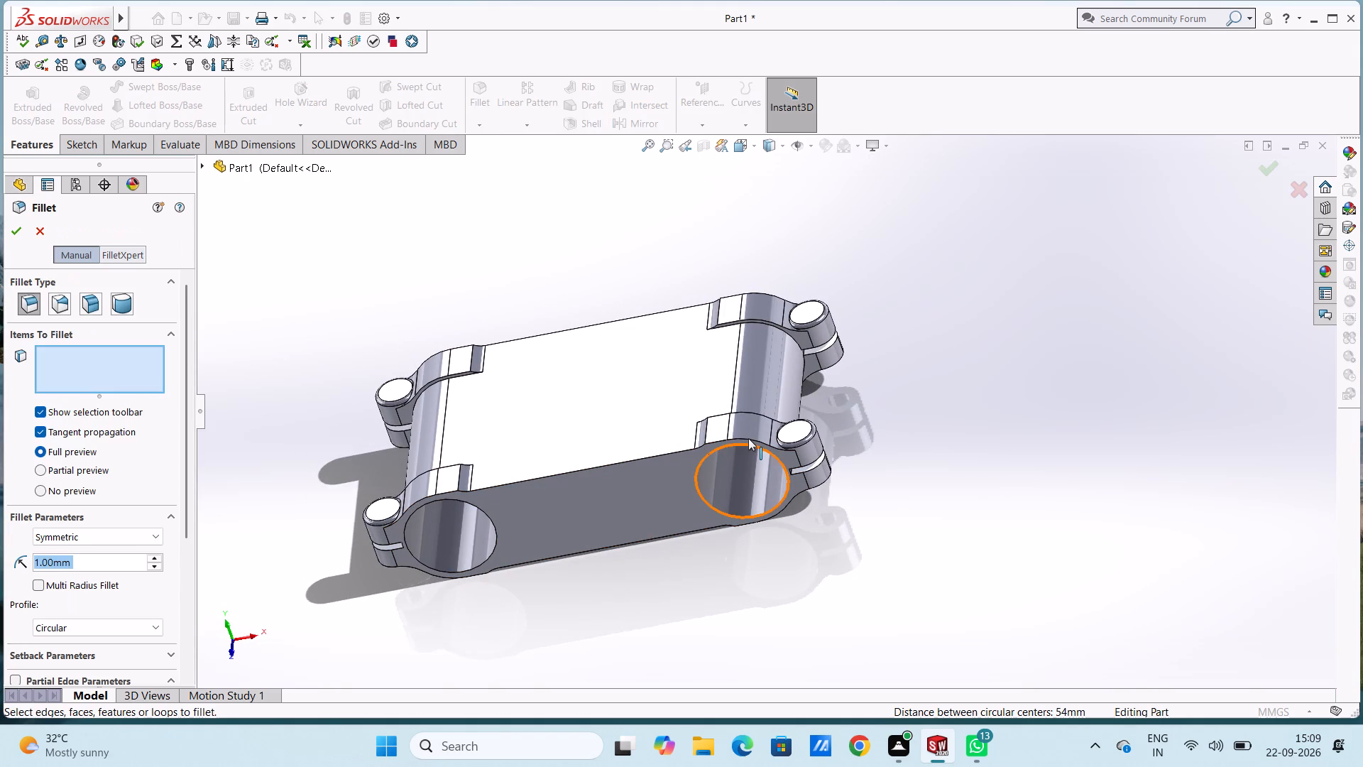
{"action": "left_click", "coordinate": [748, 437]}
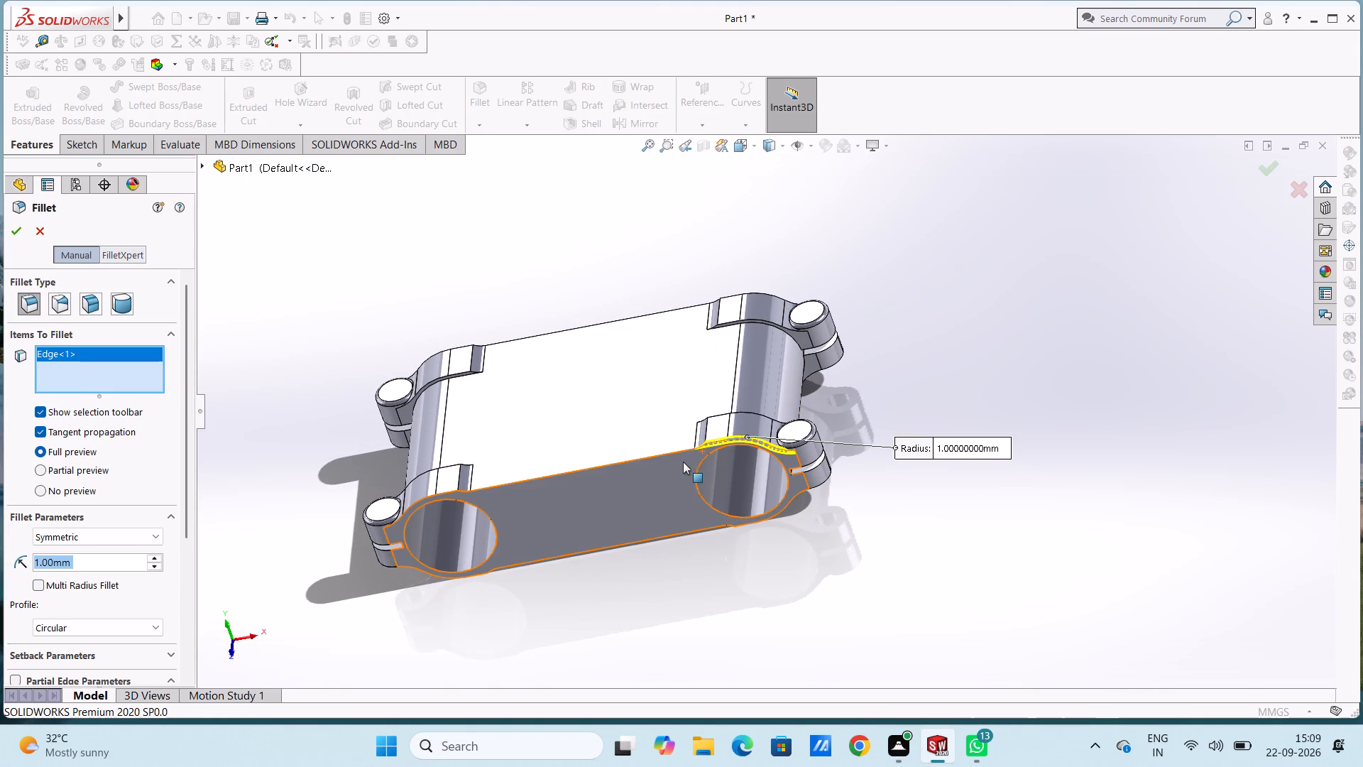
{"action": "left_click", "coordinate": [677, 452]}
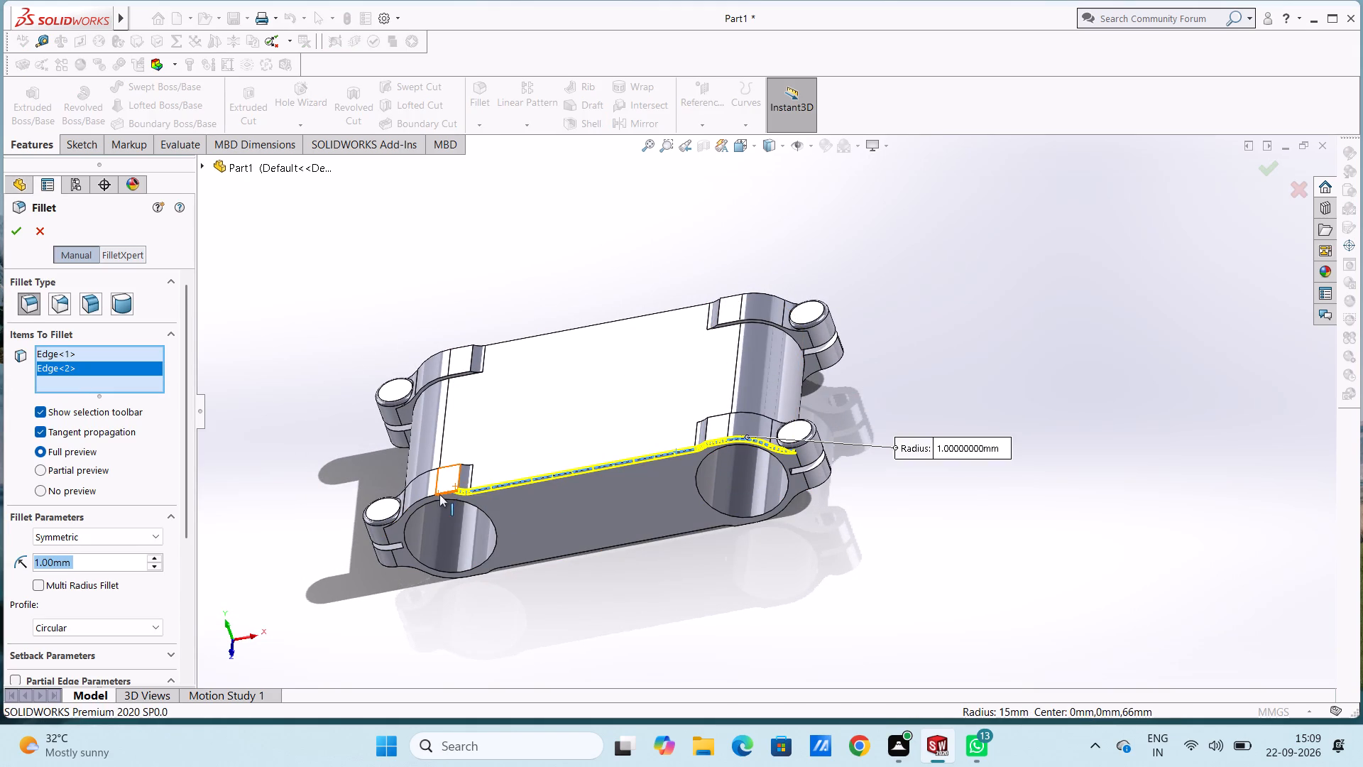
{"action": "left_click", "coordinate": [429, 494]}
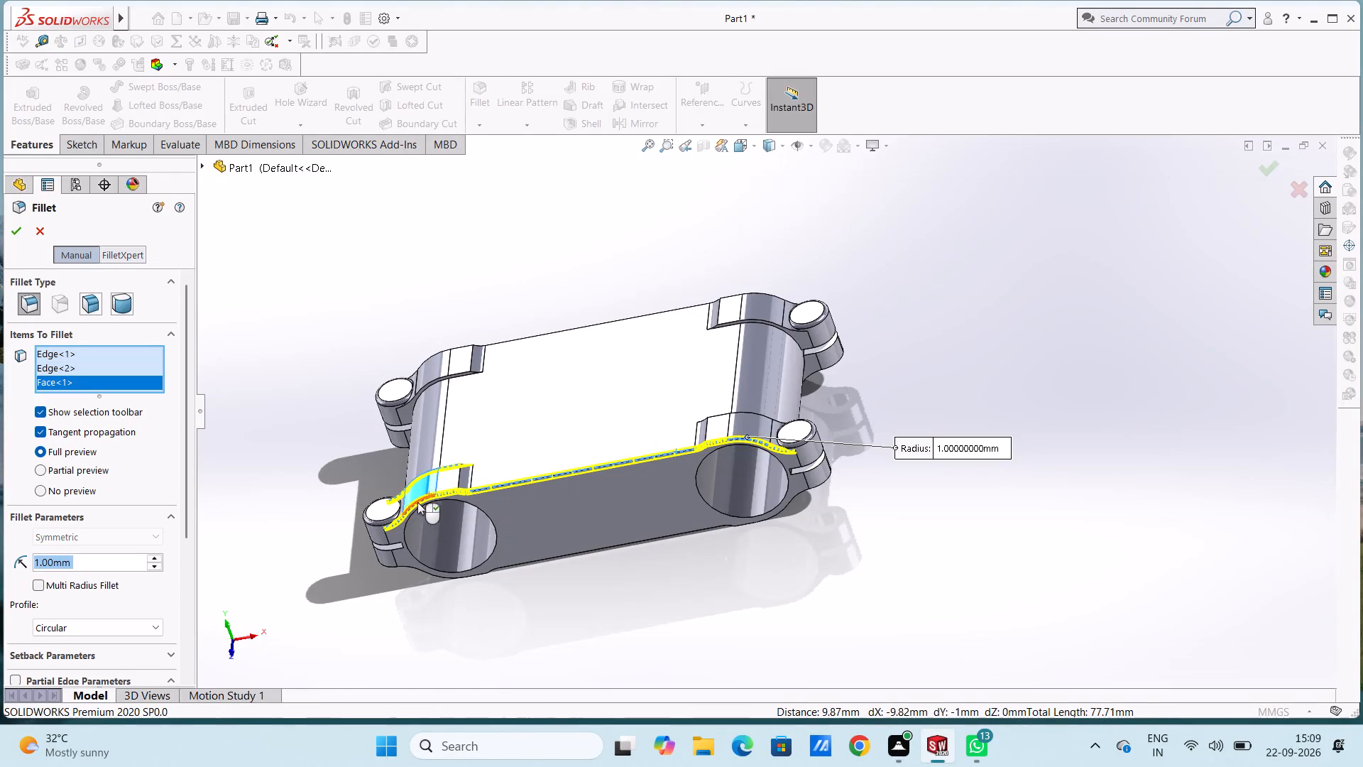
{"action": "left_click", "coordinate": [406, 567]}
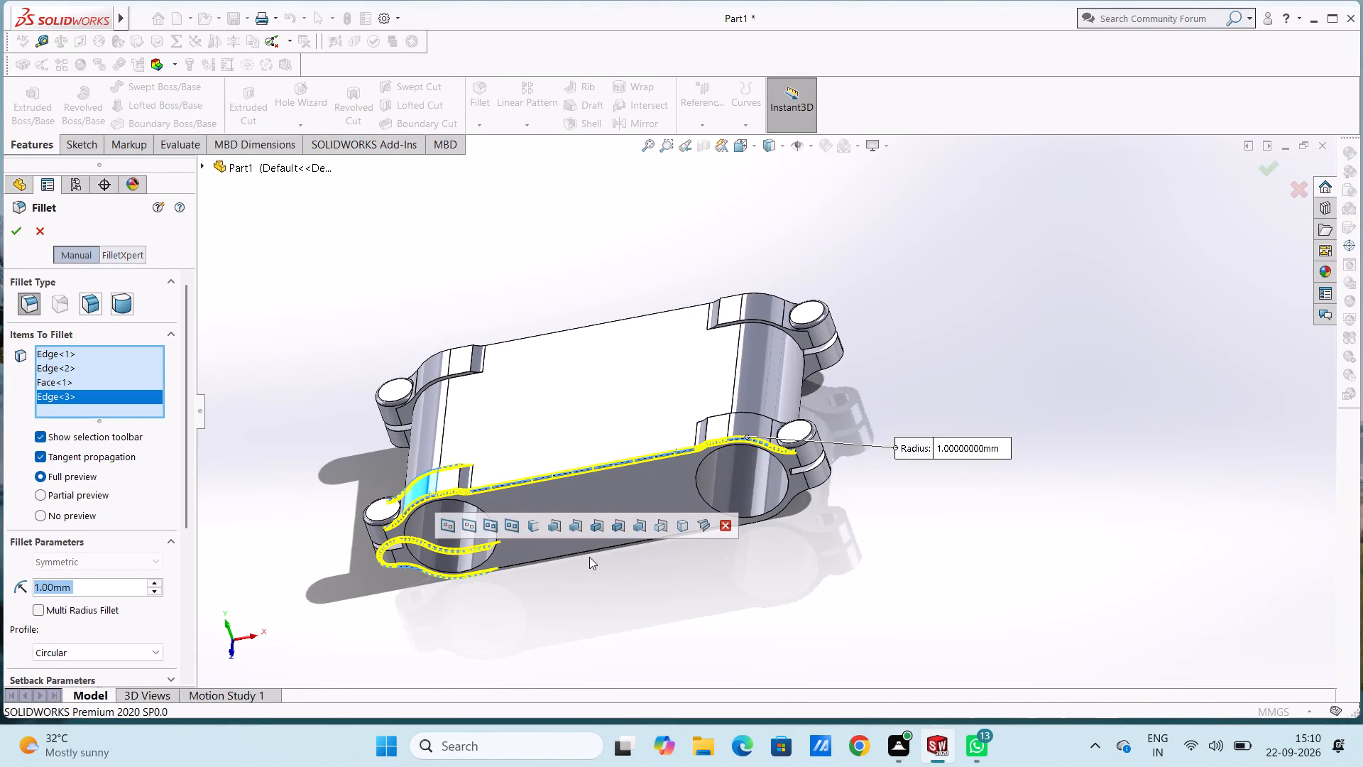
{"action": "left_click", "coordinate": [587, 552]}
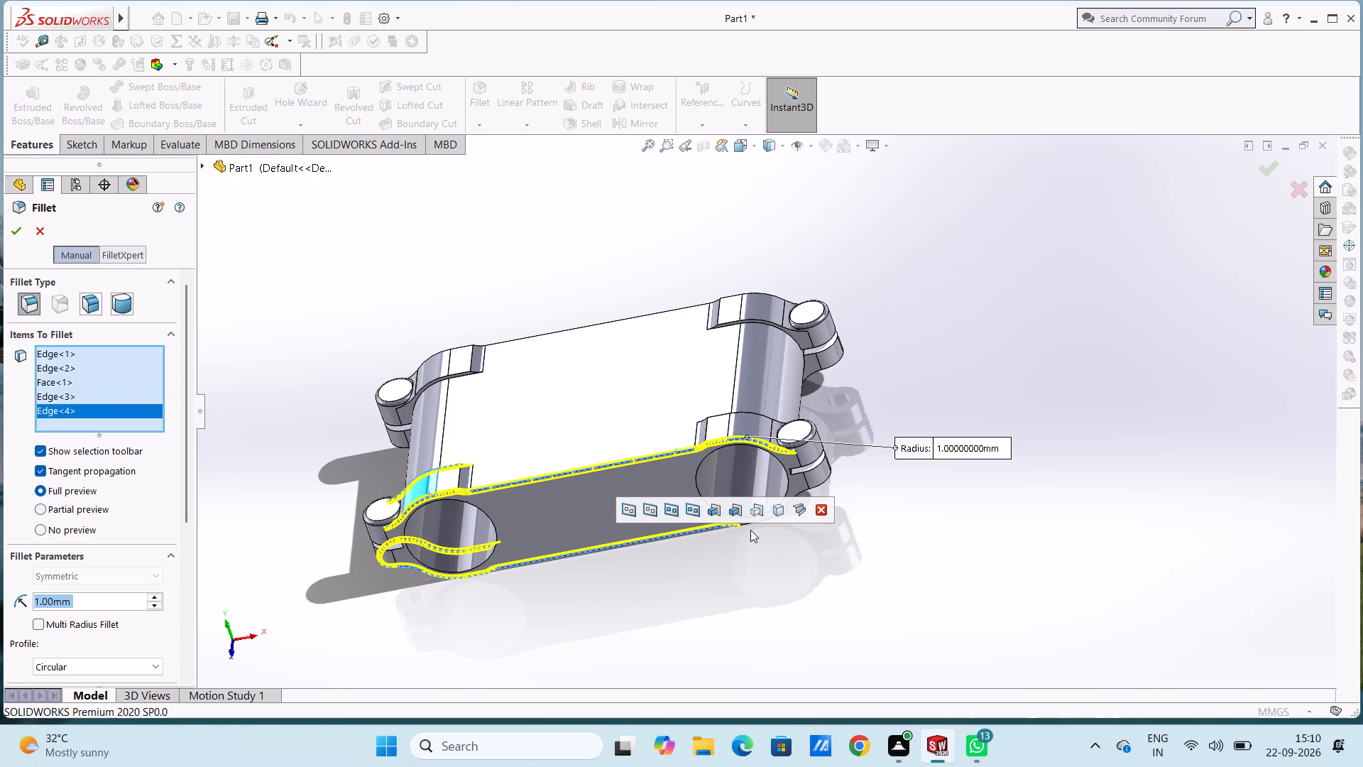
{"action": "left_click", "coordinate": [745, 524]}
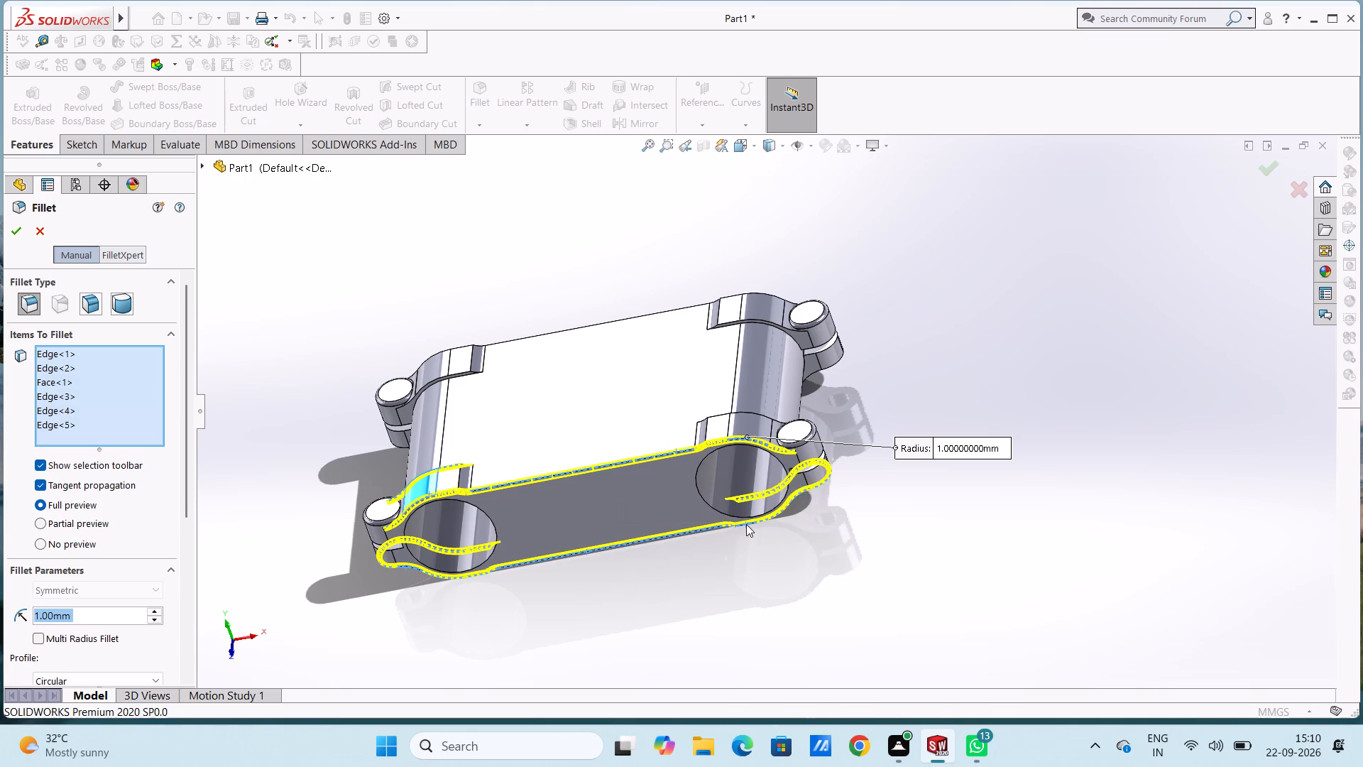
{"action": "left_click", "coordinate": [23, 235]}
{"action": "left_click", "coordinate": [285, 280]}
Examine the collars, bosses and end faces from several sides for edges that still need rounding.
{"action": "middle_click_drag", "start_coordinate": [339, 262], "coordinate": [361, 312]}
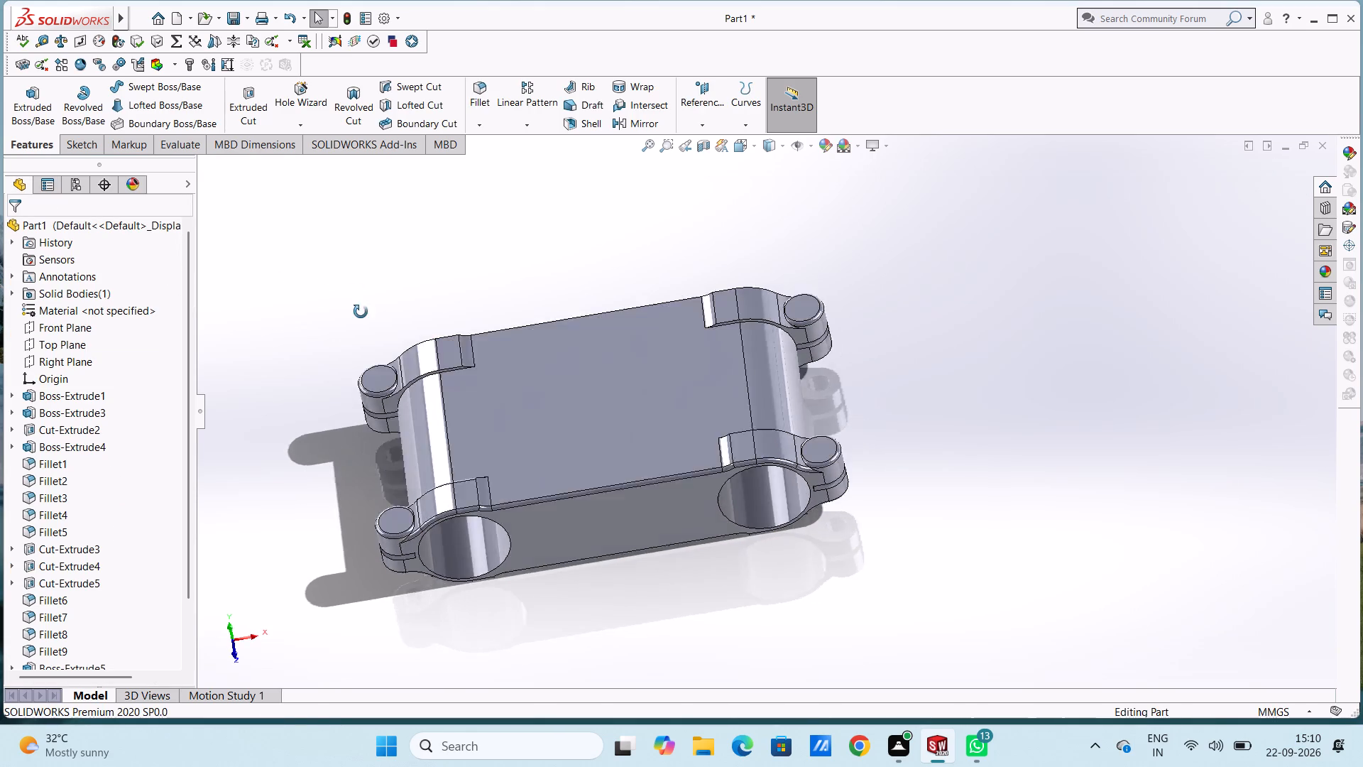
{"action": "middle_click_drag", "start_coordinate": [361, 312], "coordinate": [377, 596]}
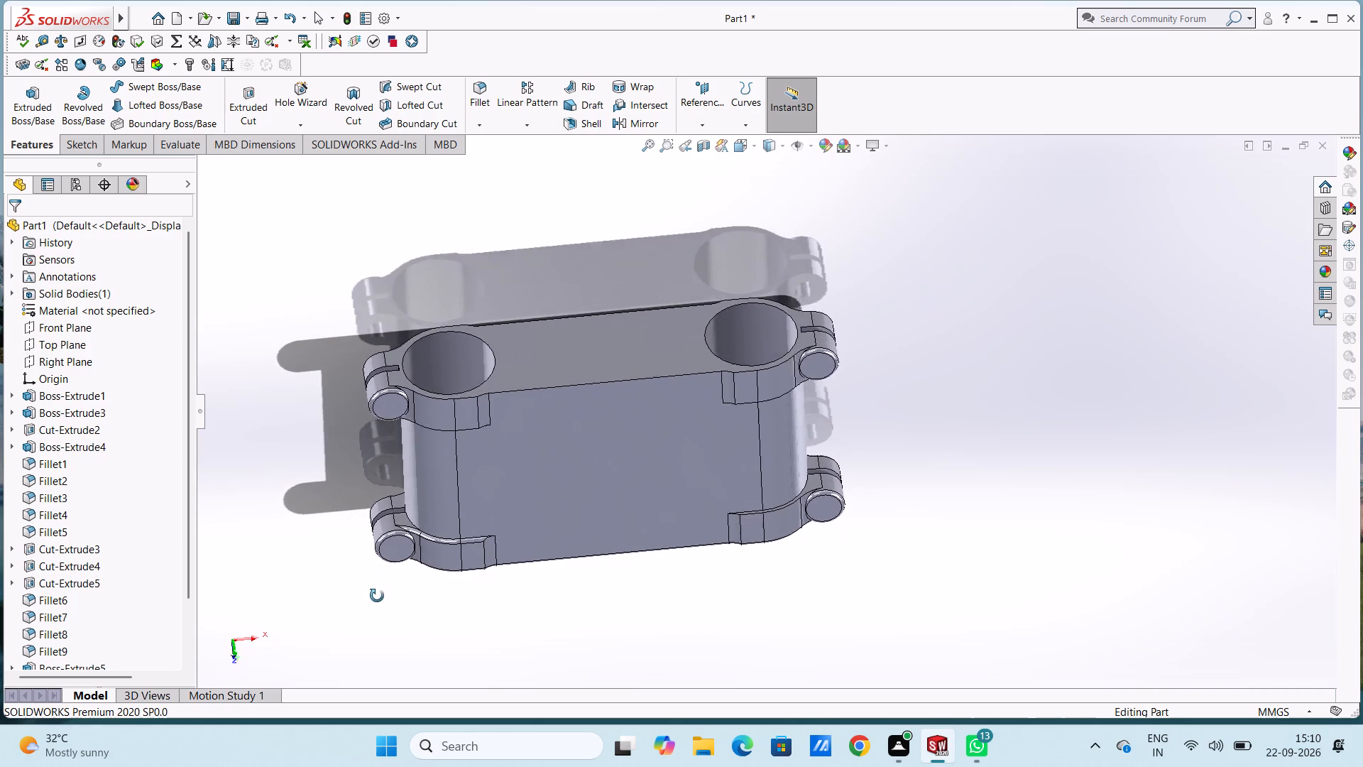
{"action": "middle_click_drag", "start_coordinate": [377, 596], "coordinate": [368, 604]}
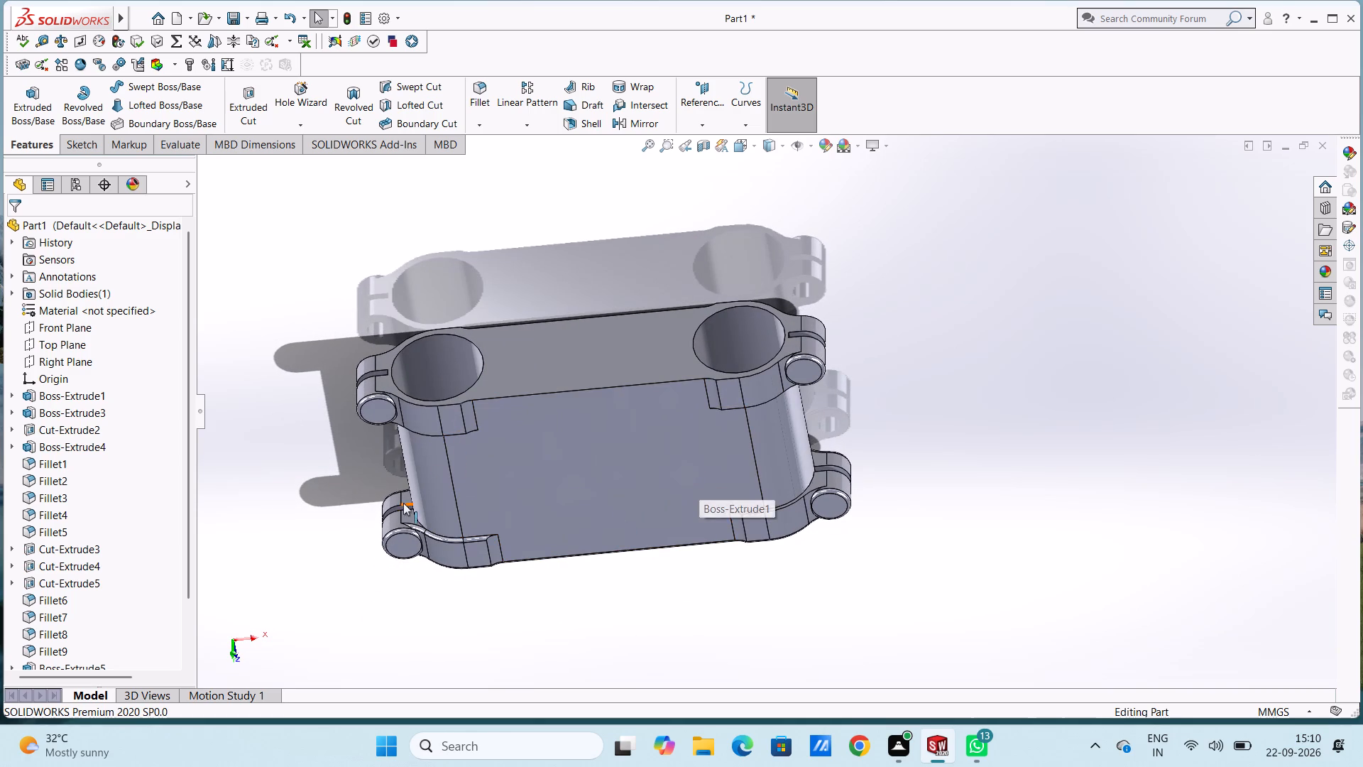
{"action": "middle_click_drag", "start_coordinate": [294, 428], "coordinate": [275, 428]}
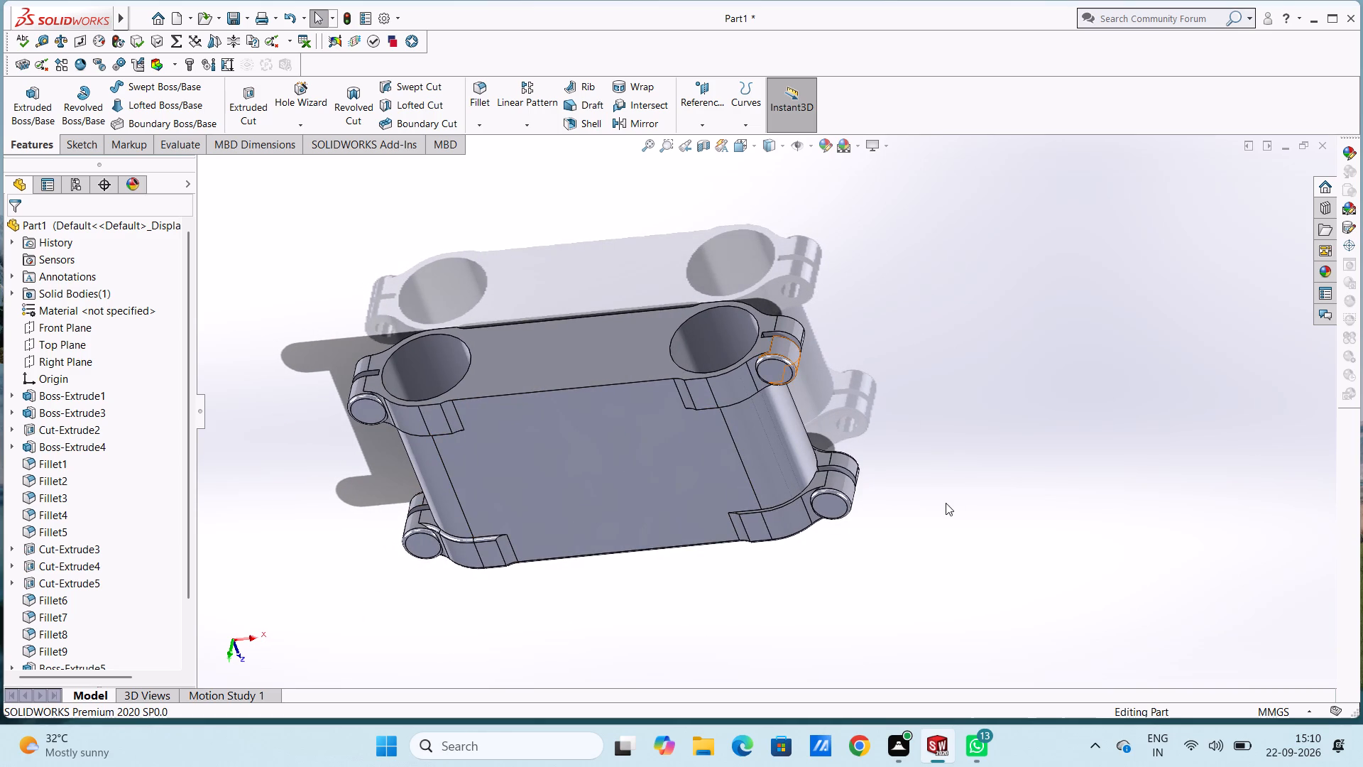
{"action": "middle_click_drag", "start_coordinate": [946, 503], "coordinate": [982, 526]}
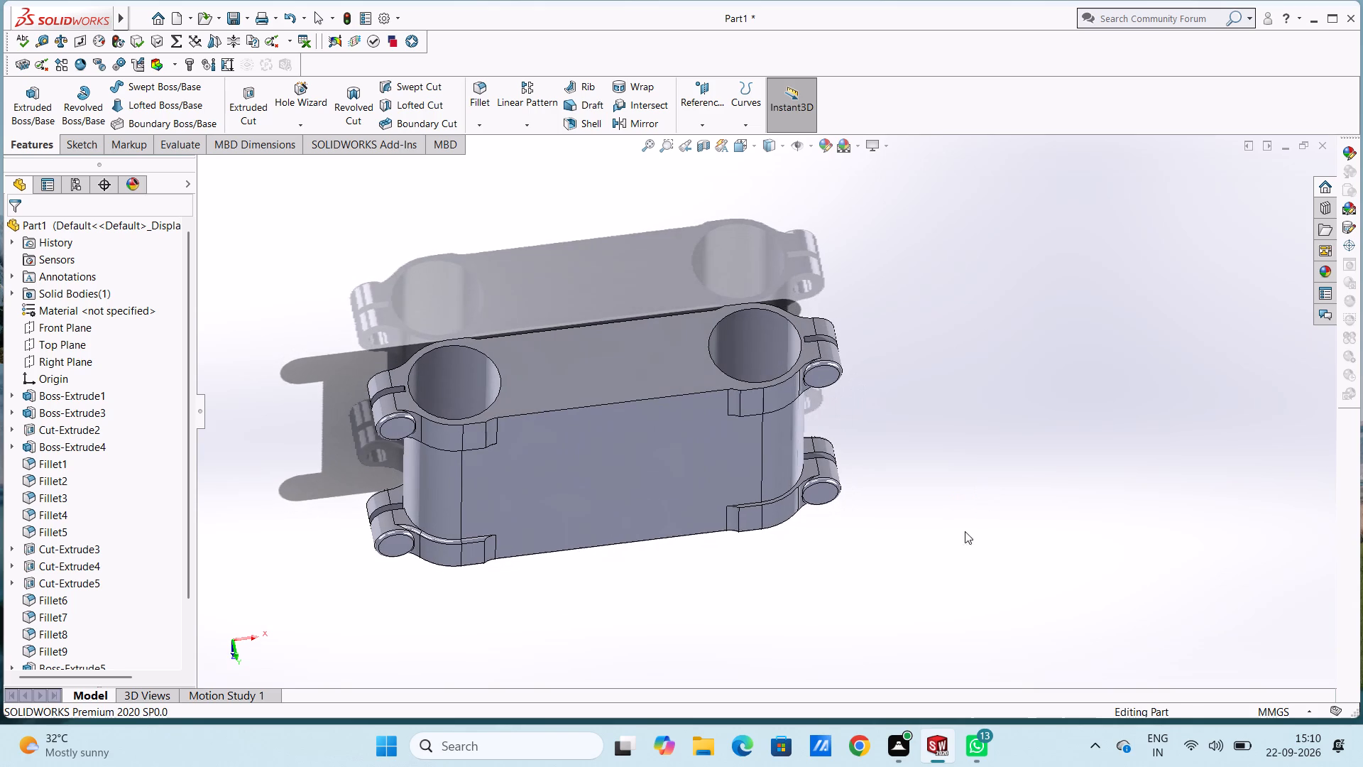
{"action": "middle_click_drag", "start_coordinate": [753, 602], "coordinate": [750, 341]}
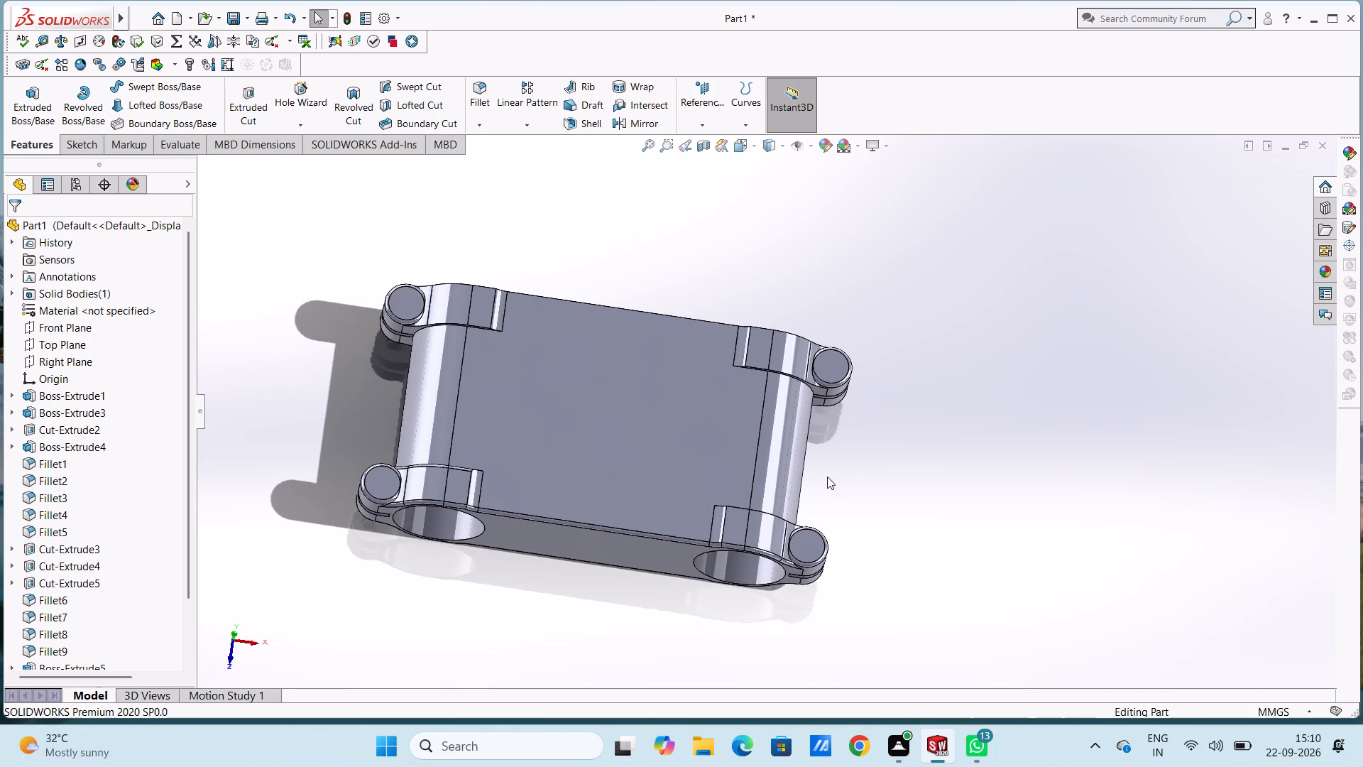
{"action": "middle_click_drag", "start_coordinate": [827, 477], "coordinate": [784, 612]}
{"action": "scroll", "coordinate": [754, 589], "scroll_direction": "down", "scroll_amount": 4}
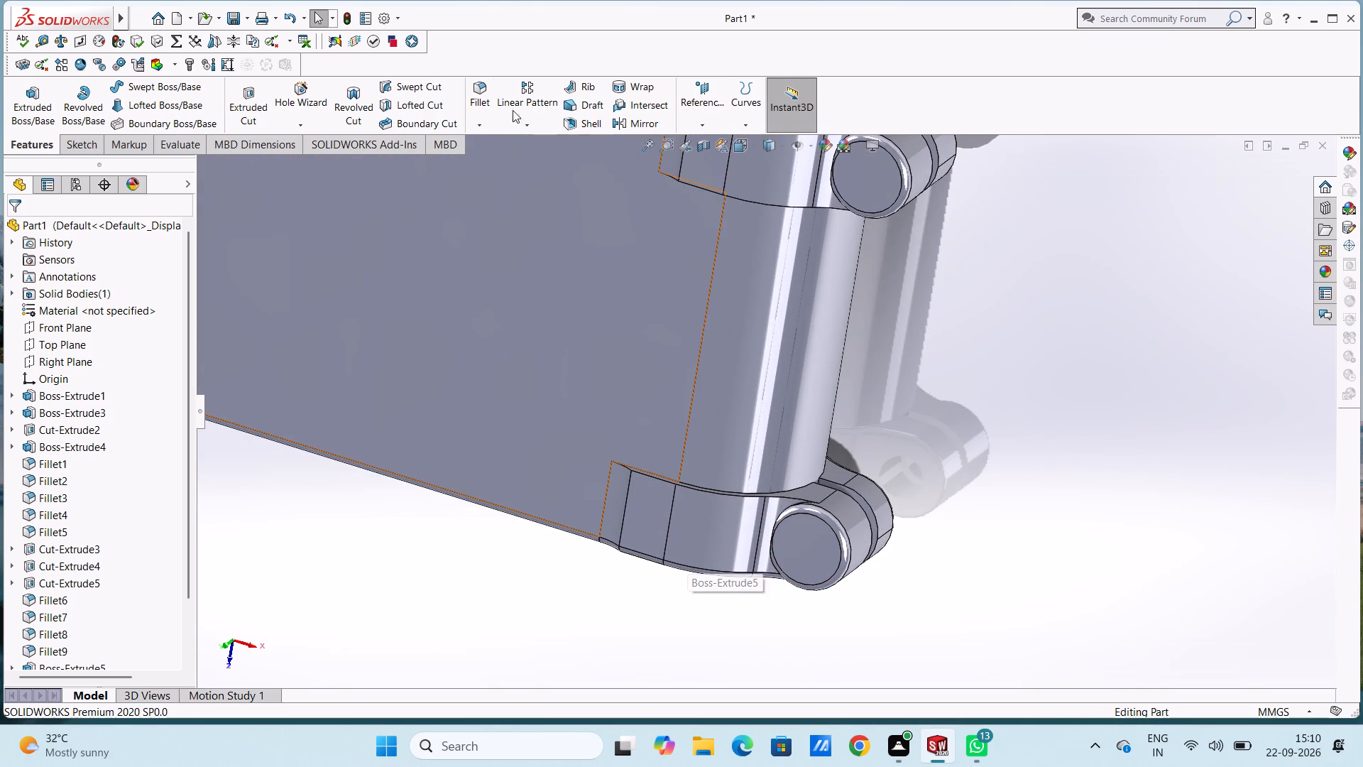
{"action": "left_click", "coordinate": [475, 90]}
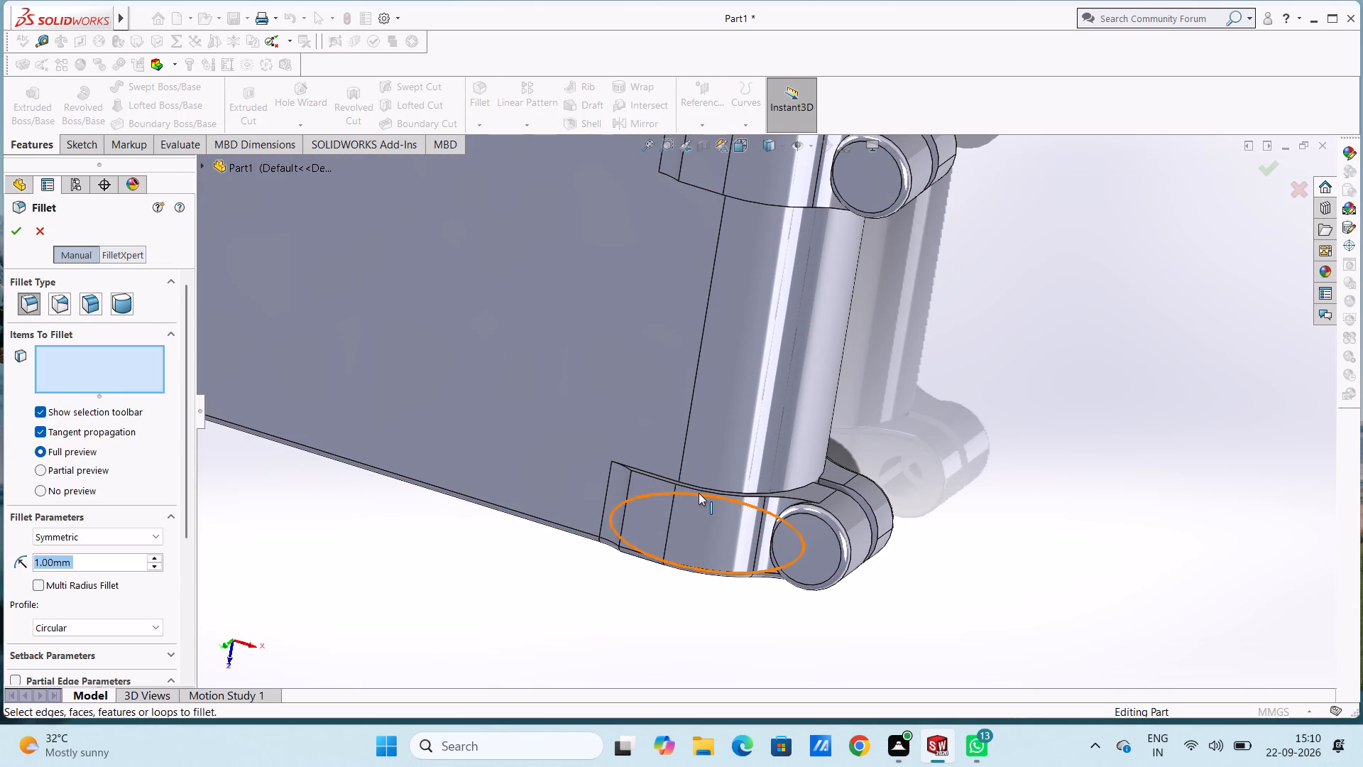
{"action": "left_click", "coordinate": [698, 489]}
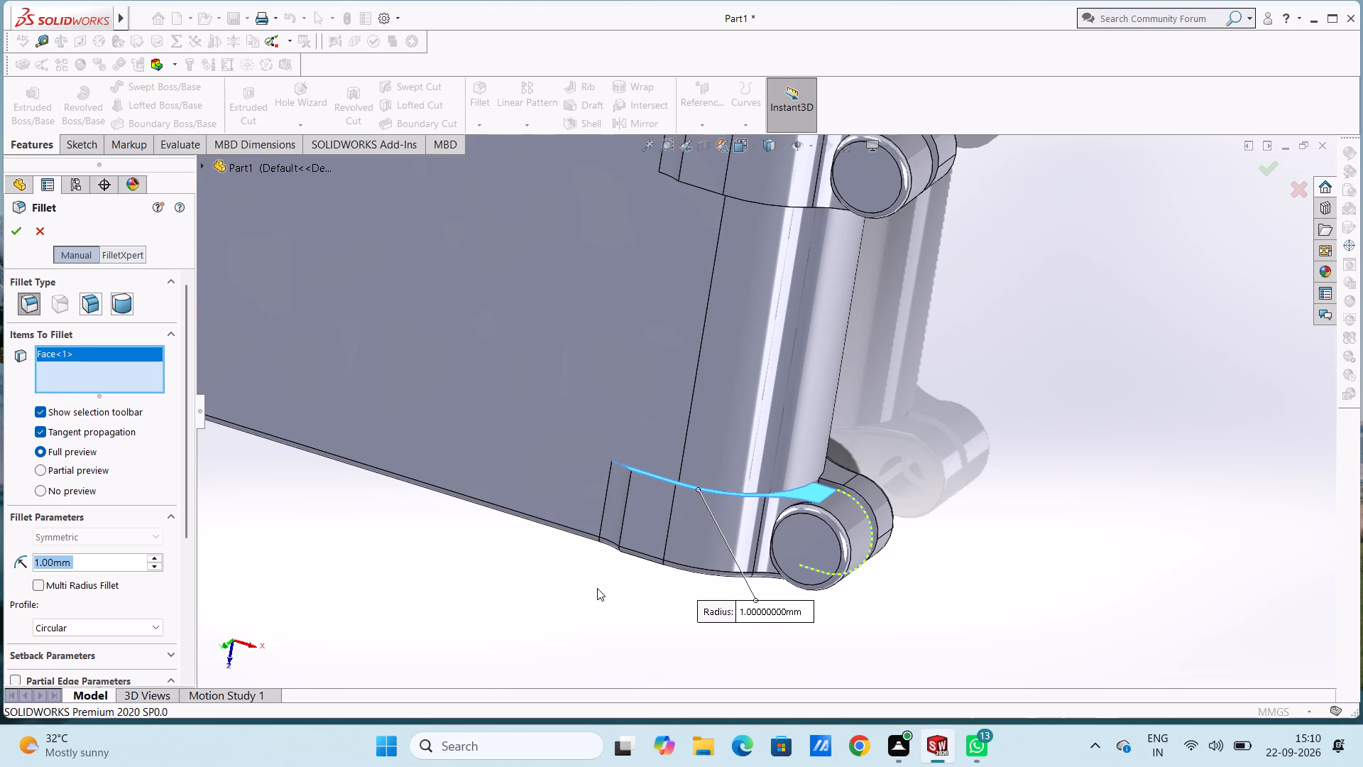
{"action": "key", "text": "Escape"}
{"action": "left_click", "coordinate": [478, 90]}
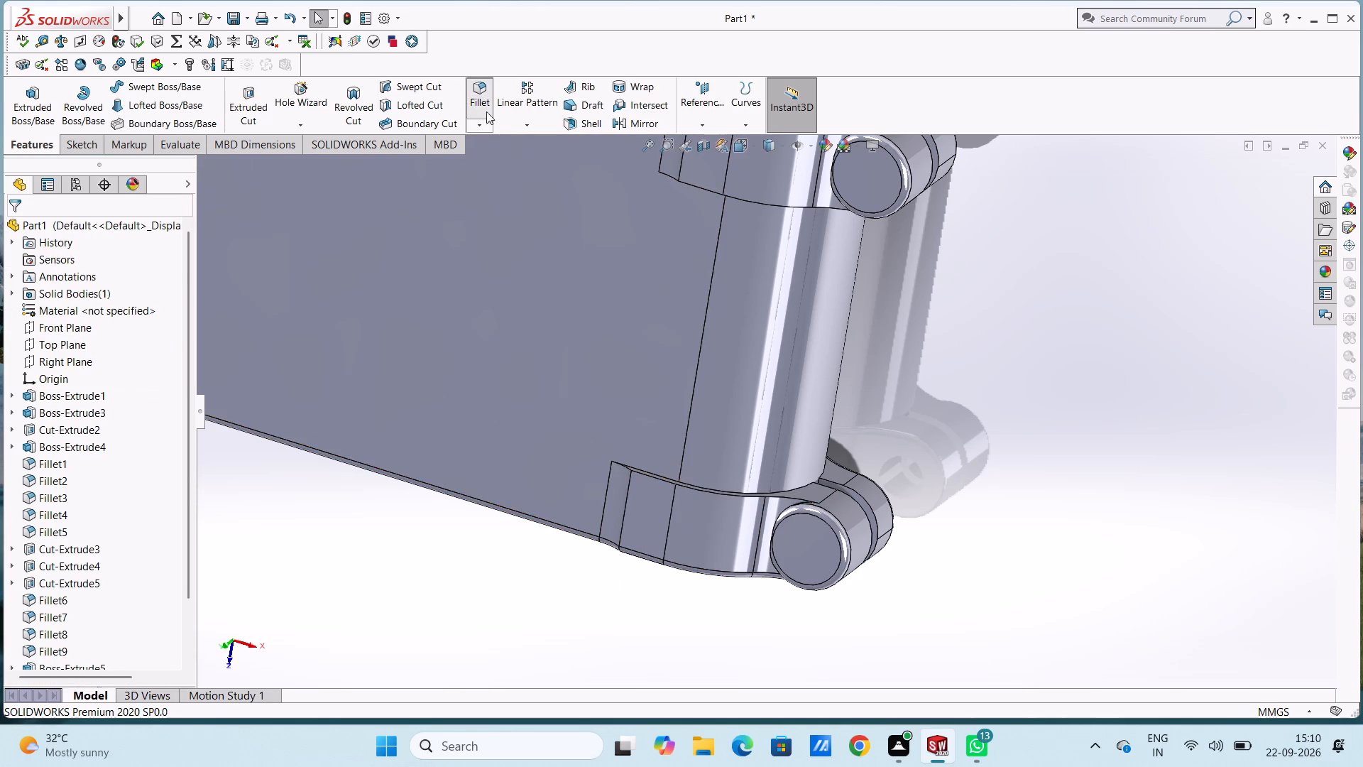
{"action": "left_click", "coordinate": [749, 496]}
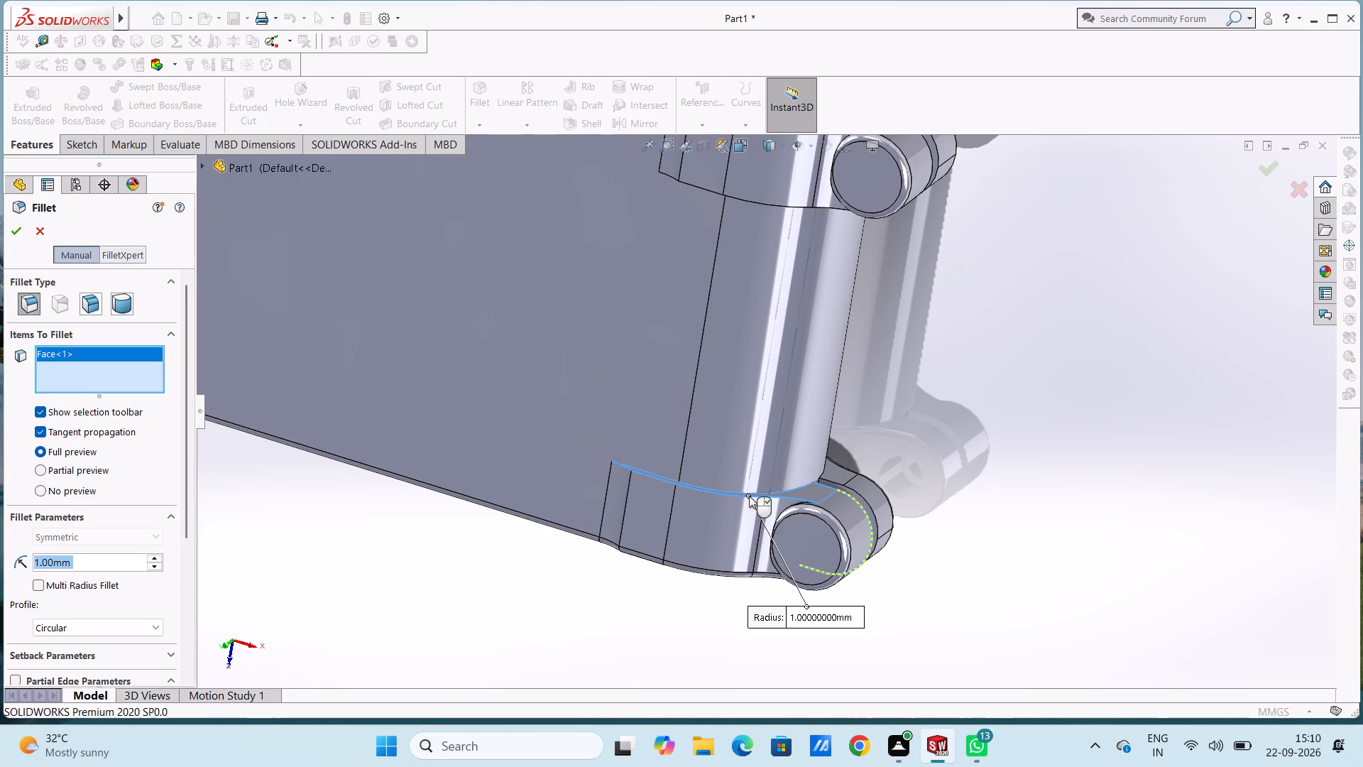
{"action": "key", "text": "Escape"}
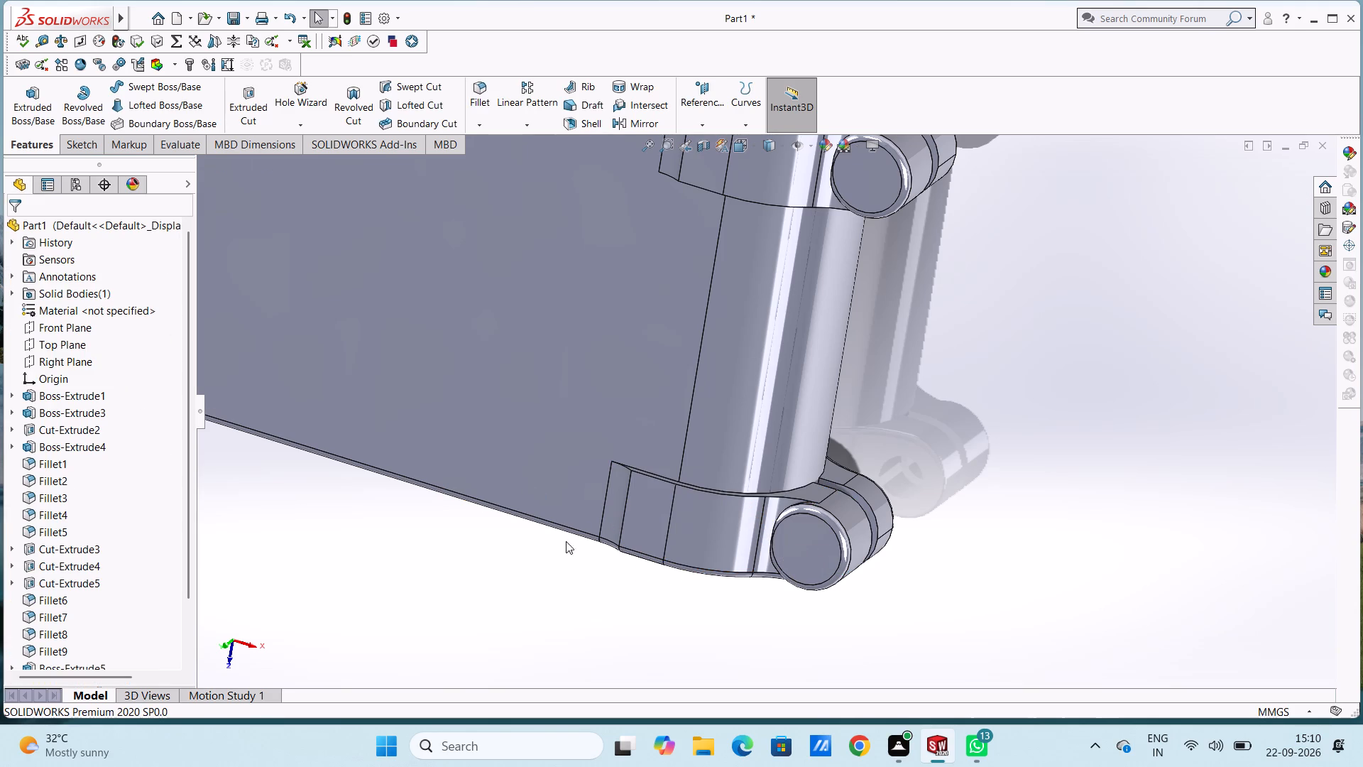
Fillet the front positive-X collar's inner shoulder edge on the positive-Y side of its slit with a 1 mm radius.
{"action": "scroll", "coordinate": [510, 449], "scroll_direction": "up", "scroll_amount": 4}
{"action": "middle_click_drag", "start_coordinate": [514, 486], "coordinate": [513, 524]}
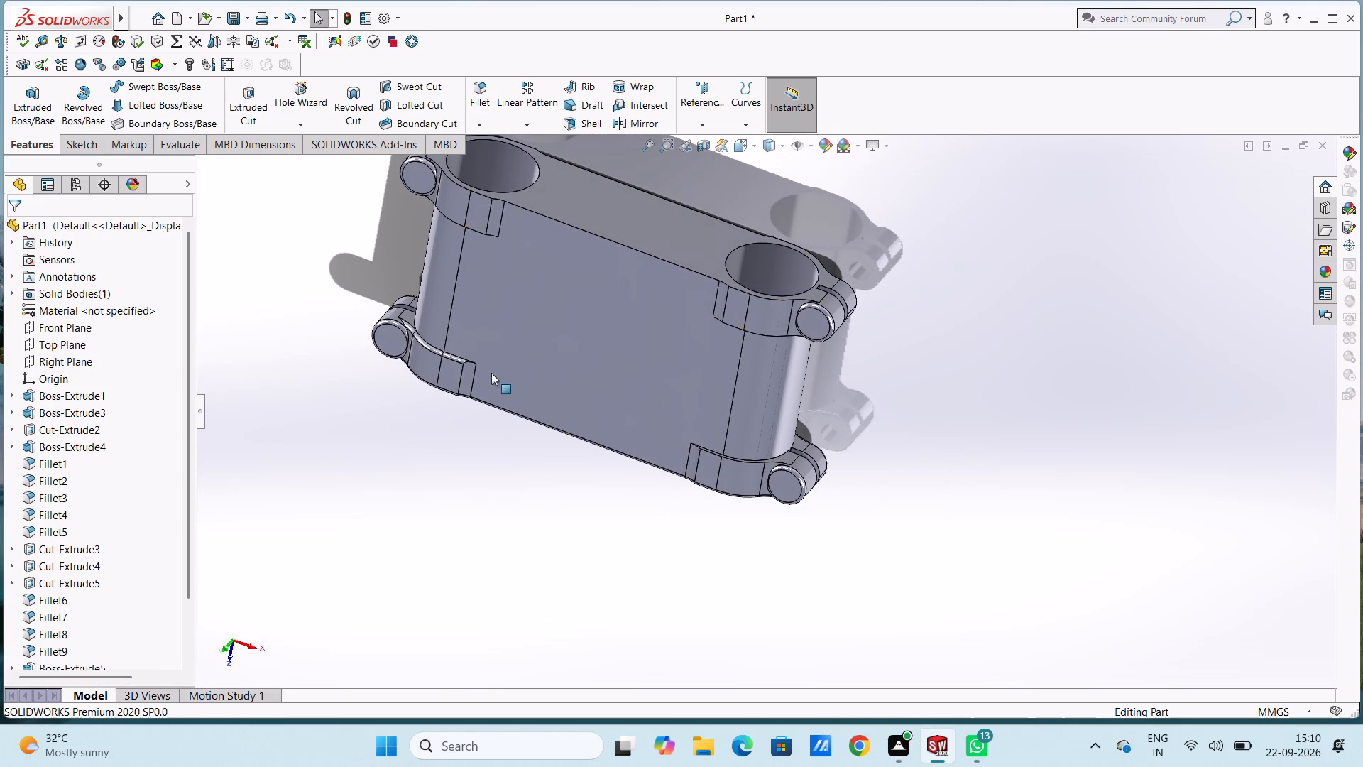
{"action": "left_click", "coordinate": [476, 91]}
{"action": "scroll", "coordinate": [752, 464], "scroll_direction": "down", "scroll_amount": 8}
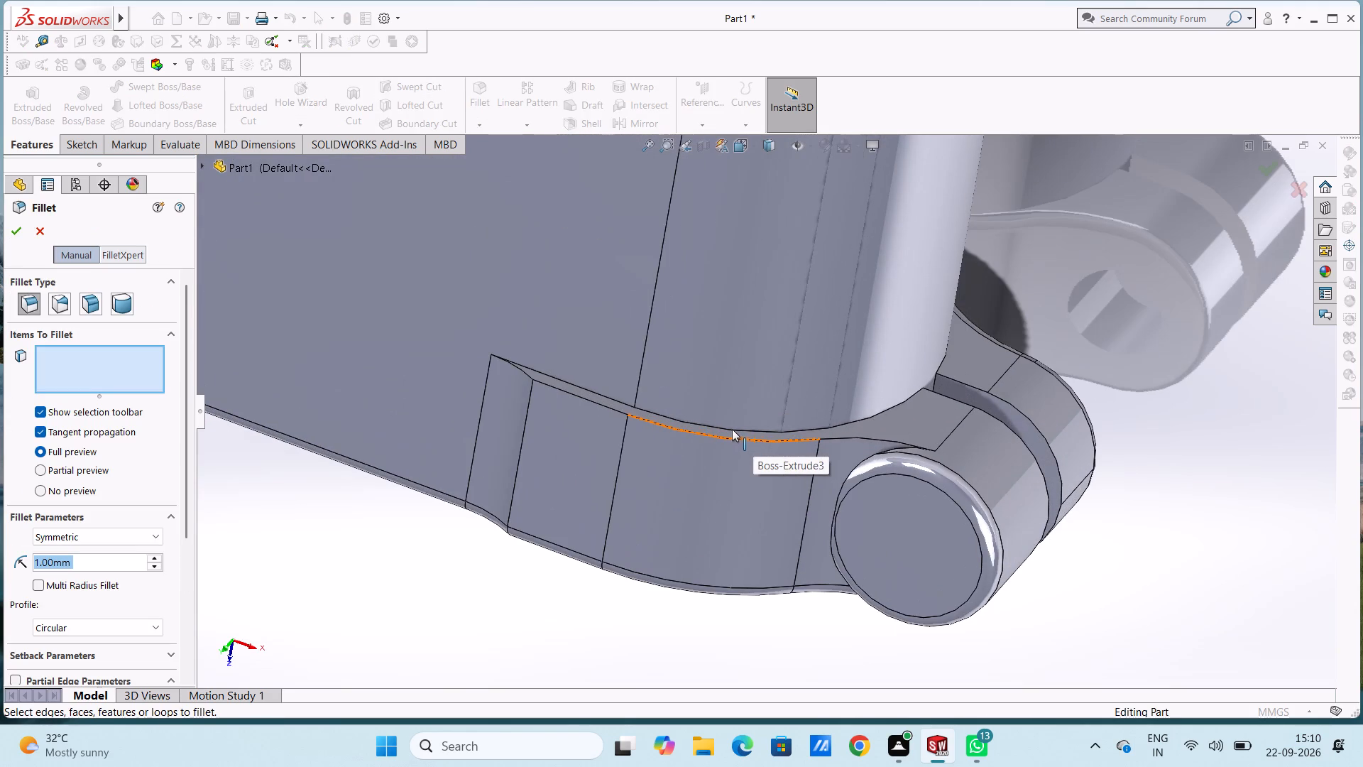
{"action": "left_click", "coordinate": [727, 430]}
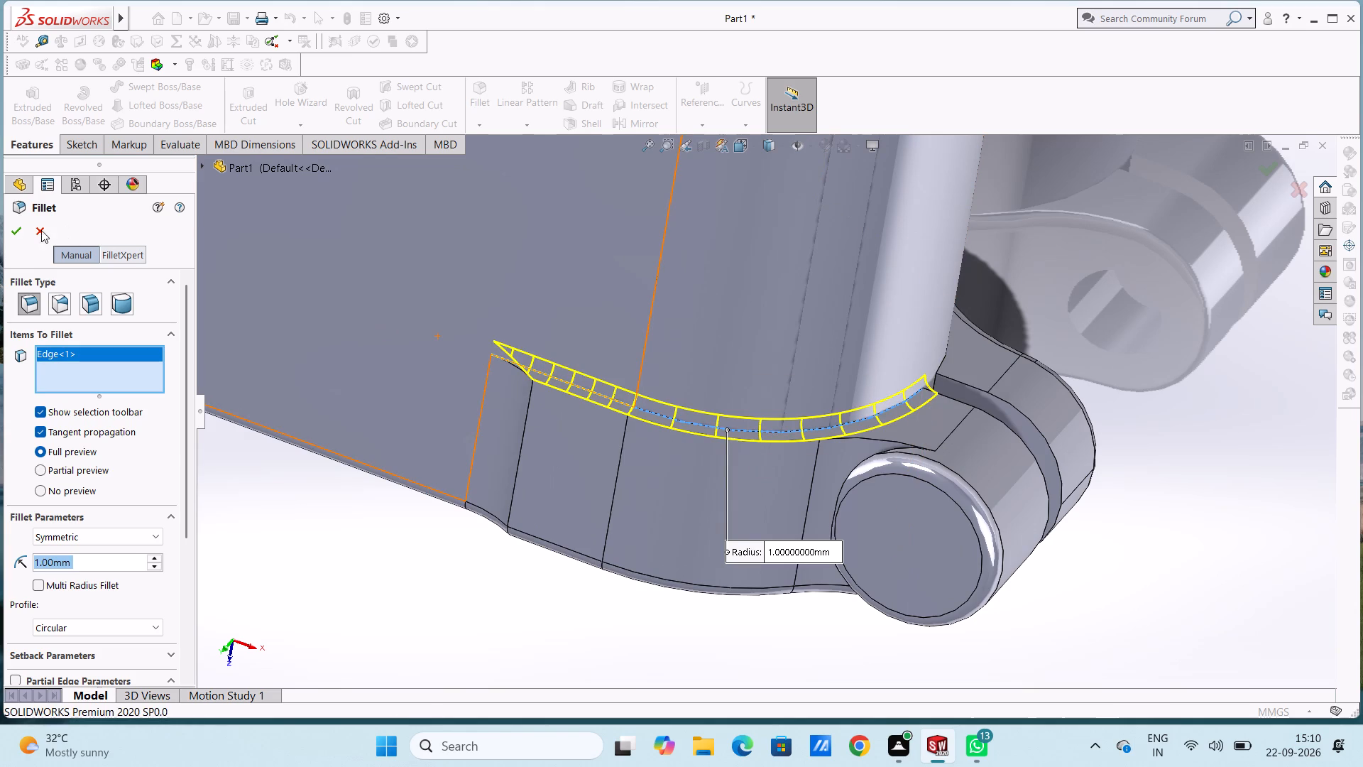
{"action": "left_click", "coordinate": [20, 240]}
Fillet the remaining inner shoulder edge of the front positive-X collar, on the negative-Y side of its slit, with a 1 mm radius.
{"action": "scroll", "coordinate": [283, 398], "scroll_direction": "up", "scroll_amount": 4}
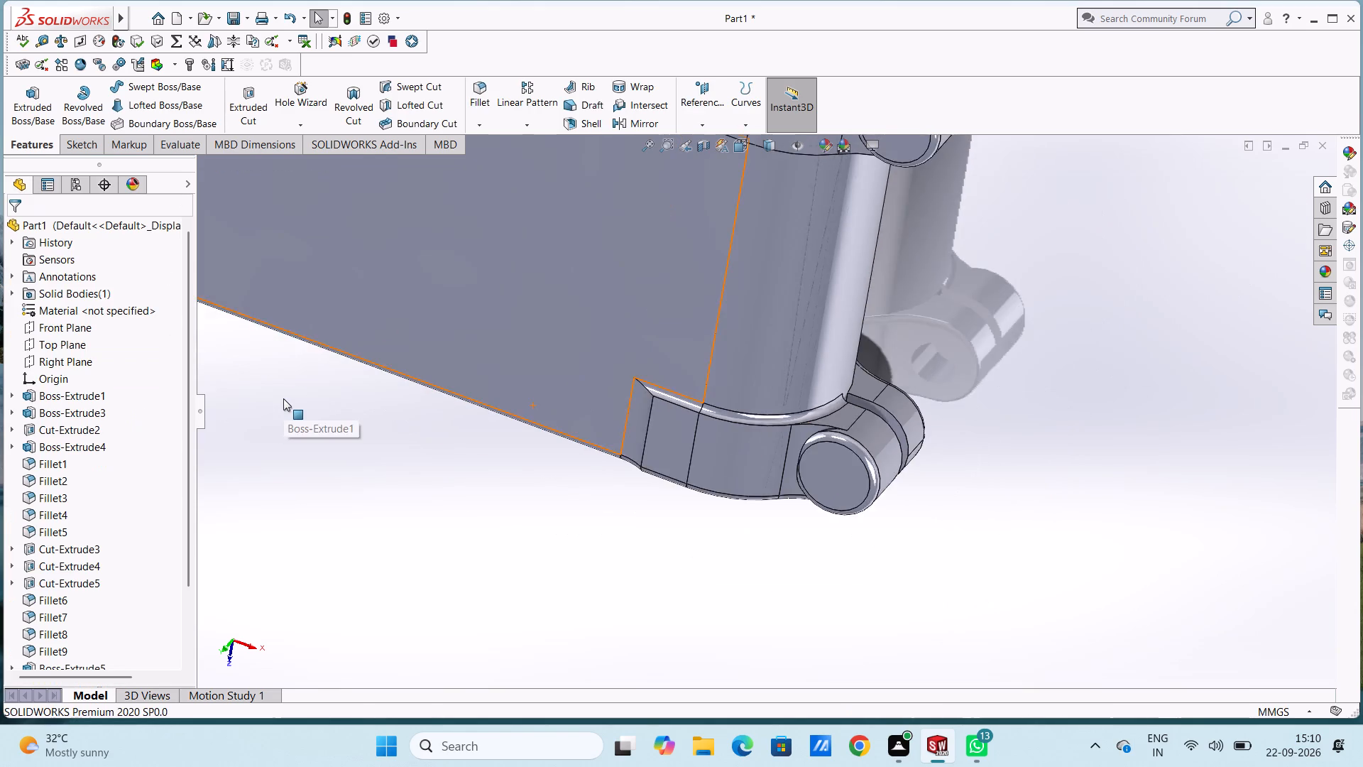
{"action": "scroll", "coordinate": [283, 398], "scroll_direction": "up", "scroll_amount": 3}
{"action": "middle_click_drag", "start_coordinate": [426, 438], "coordinate": [305, 456]}
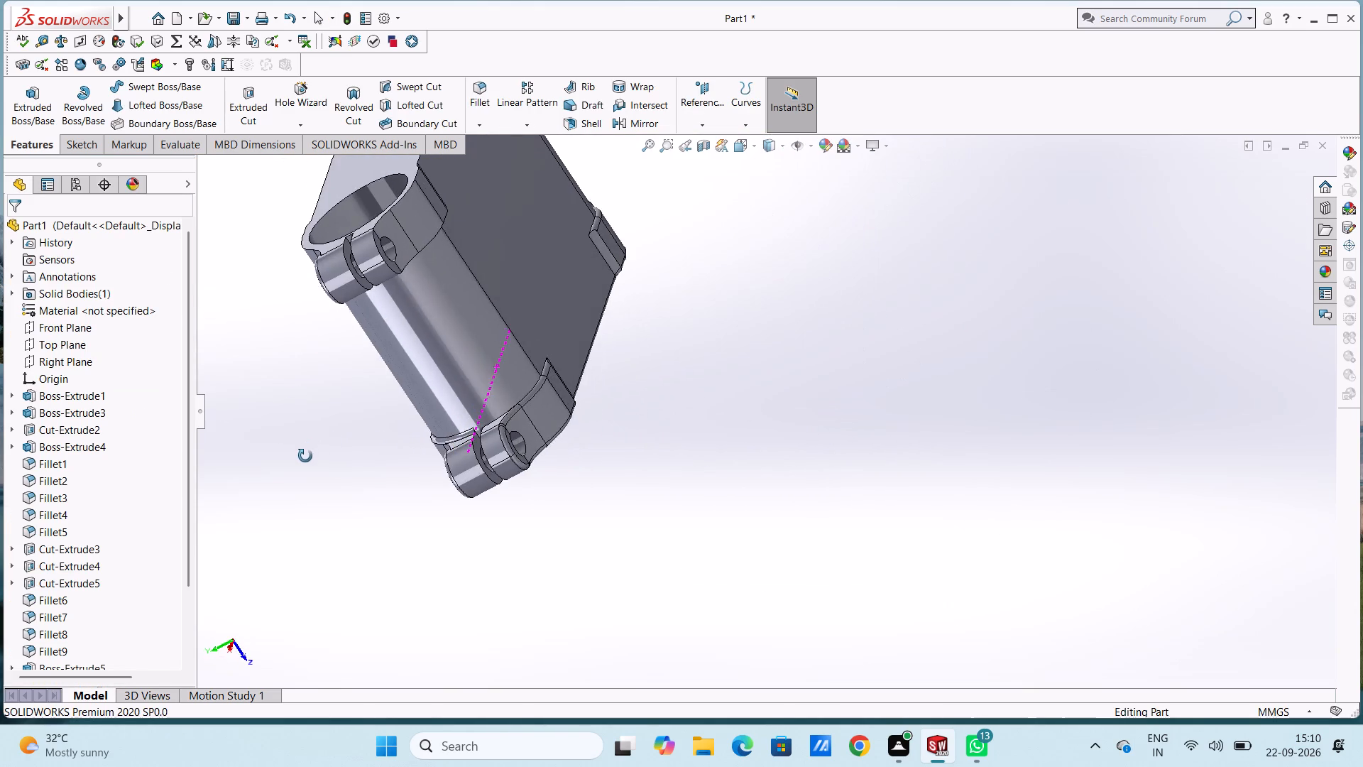
{"action": "middle_click_drag", "start_coordinate": [305, 456], "coordinate": [523, 490]}
{"action": "scroll", "coordinate": [523, 490], "scroll_direction": "up", "scroll_amount": 4}
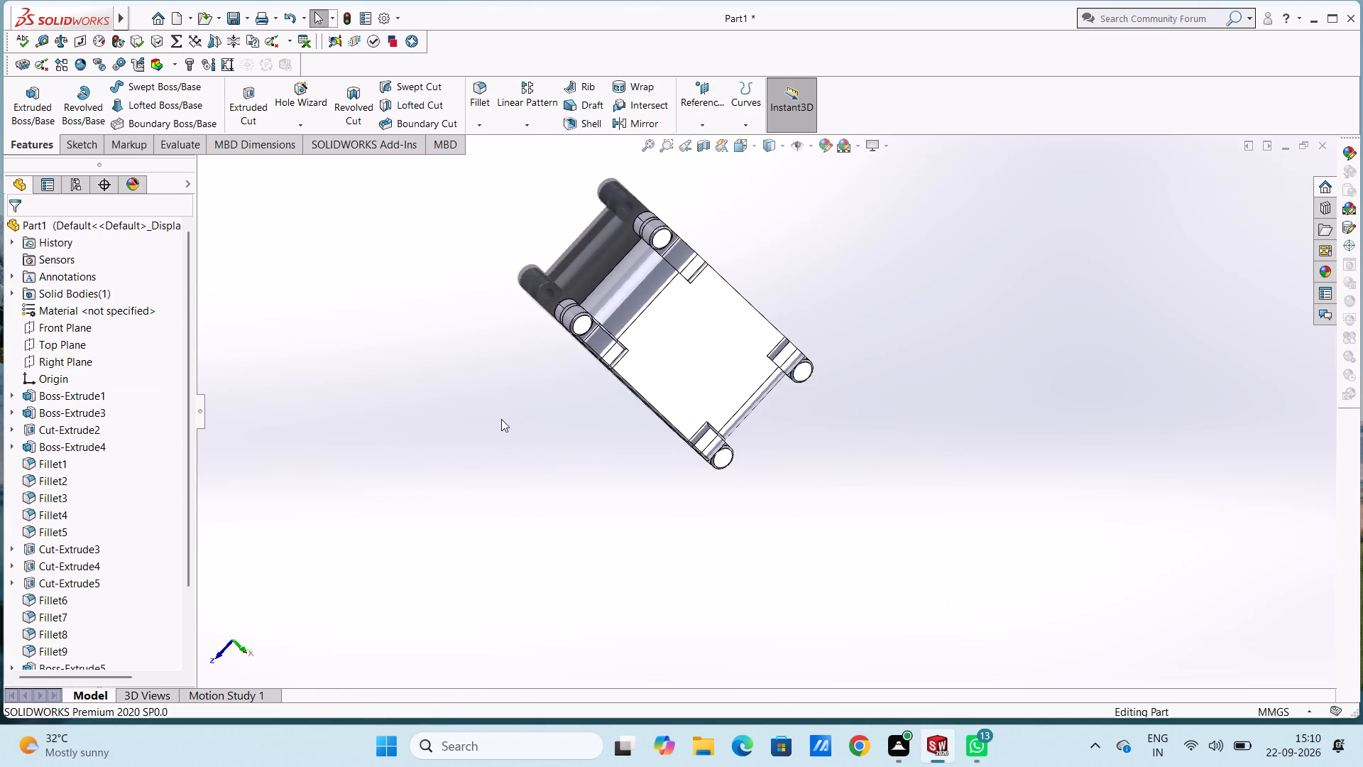
{"action": "middle_click_drag", "start_coordinate": [499, 418], "coordinate": [451, 481]}
{"action": "key", "text": "ctrl+5"}
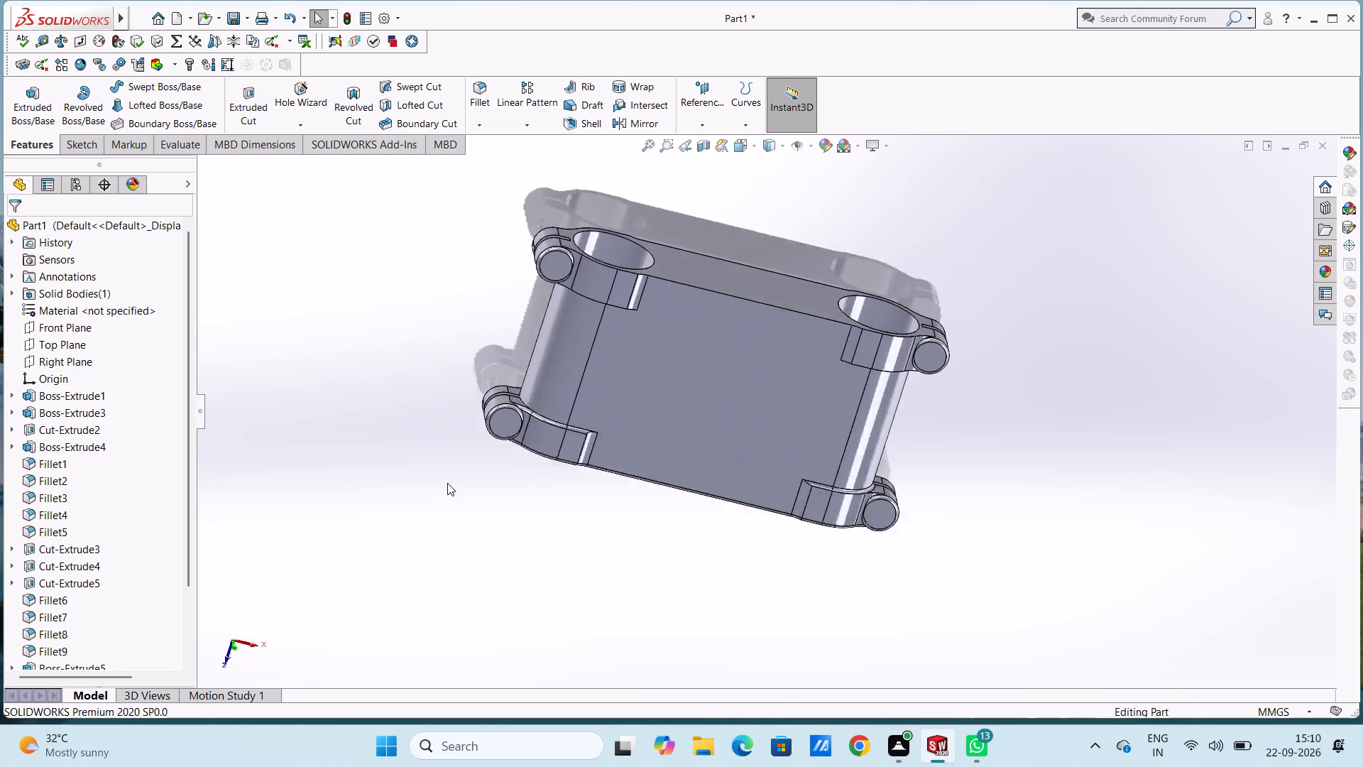
{"action": "middle_click_drag", "start_coordinate": [446, 448], "coordinate": [454, 442]}
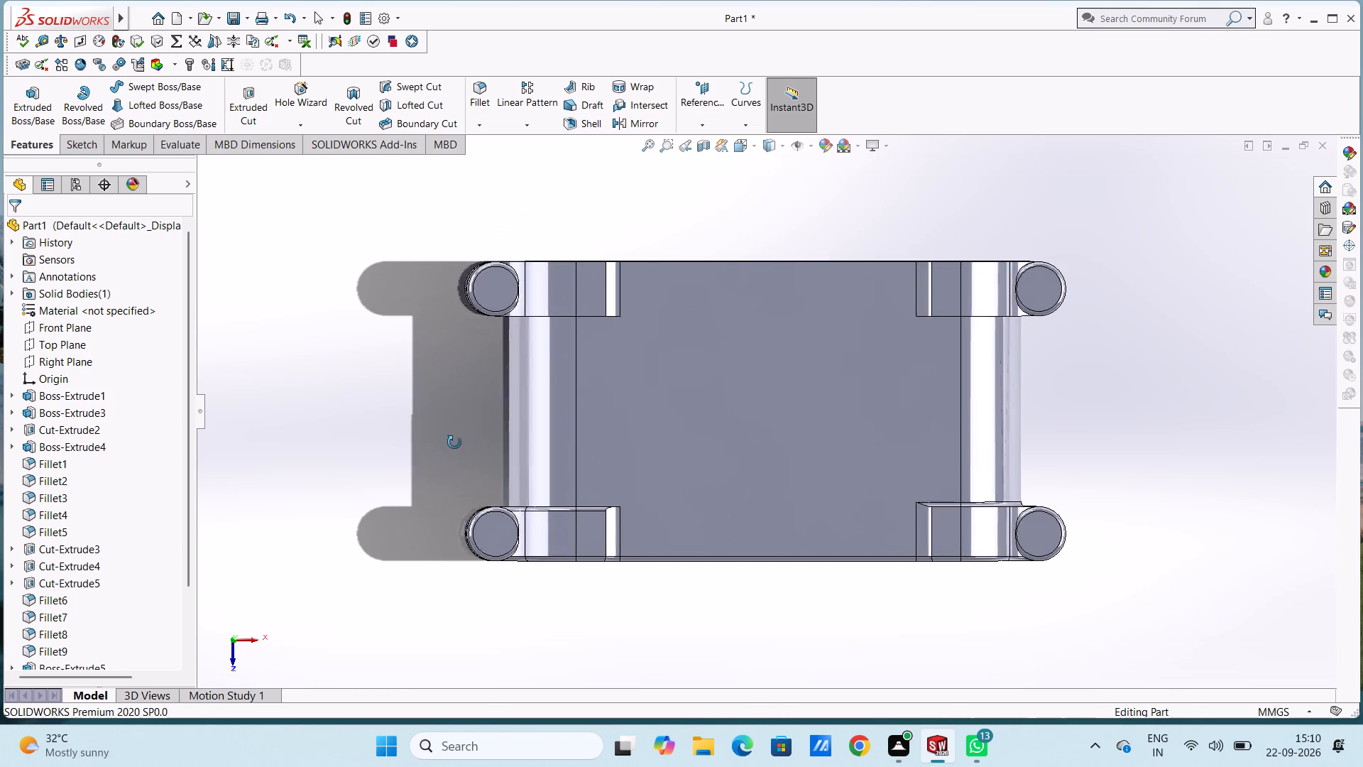
{"action": "middle_click_drag", "start_coordinate": [454, 442], "coordinate": [449, 427]}
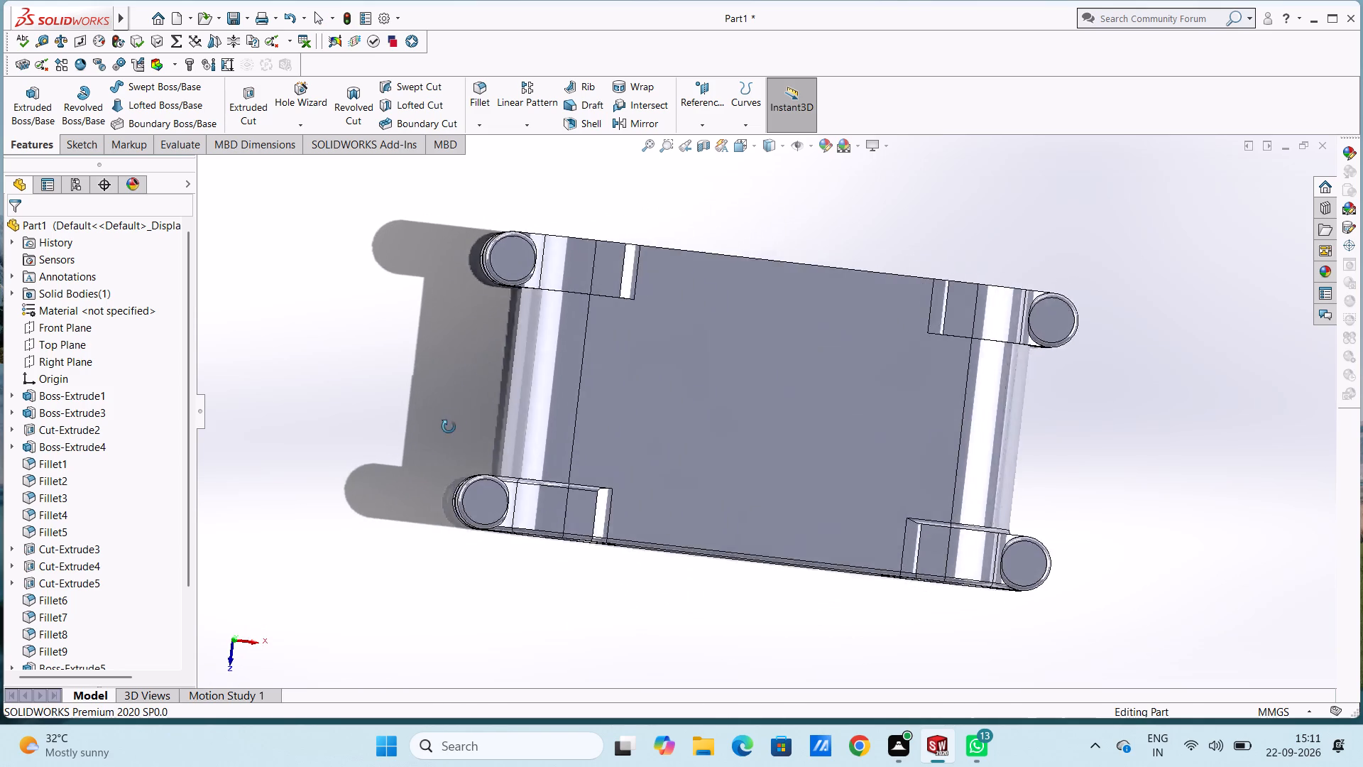
{"action": "middle_click_drag", "start_coordinate": [449, 427], "coordinate": [364, 511]}
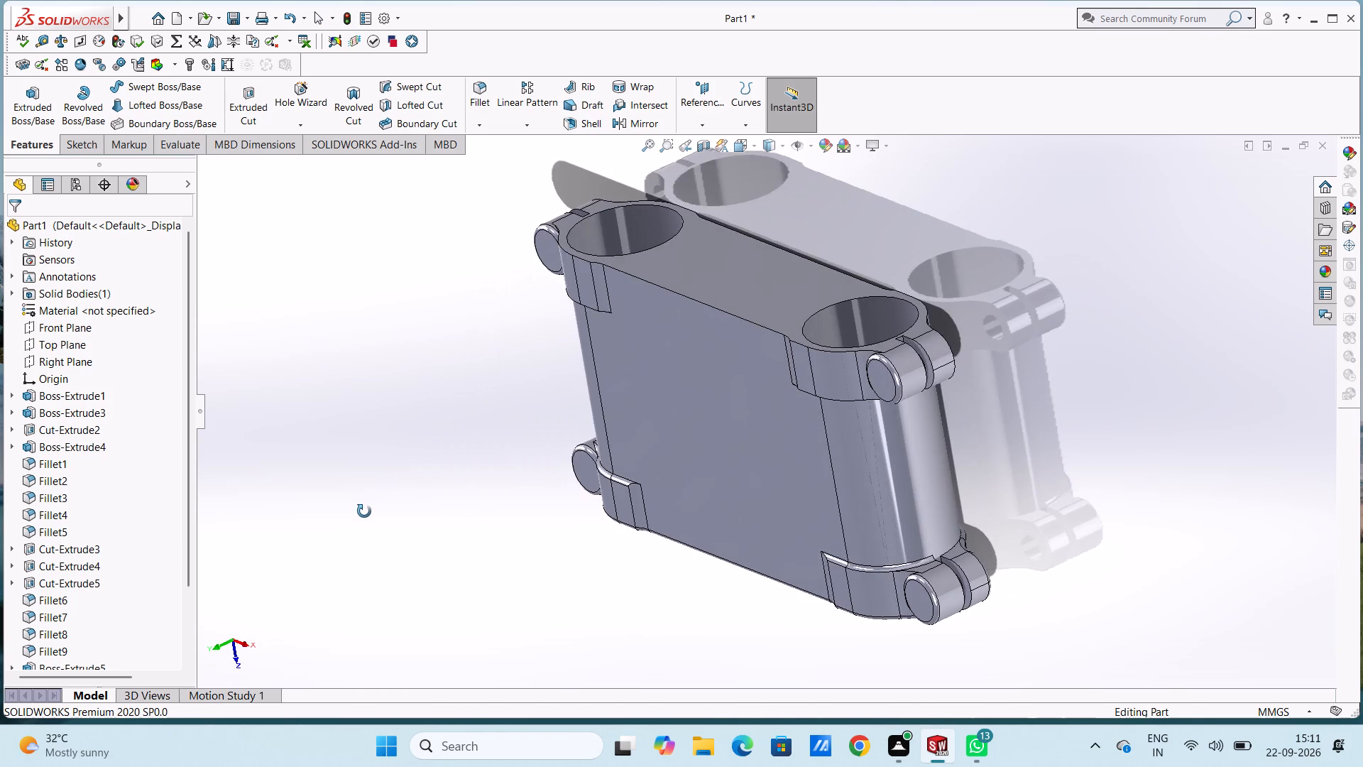
{"action": "middle_click_drag", "start_coordinate": [364, 511], "coordinate": [311, 553]}
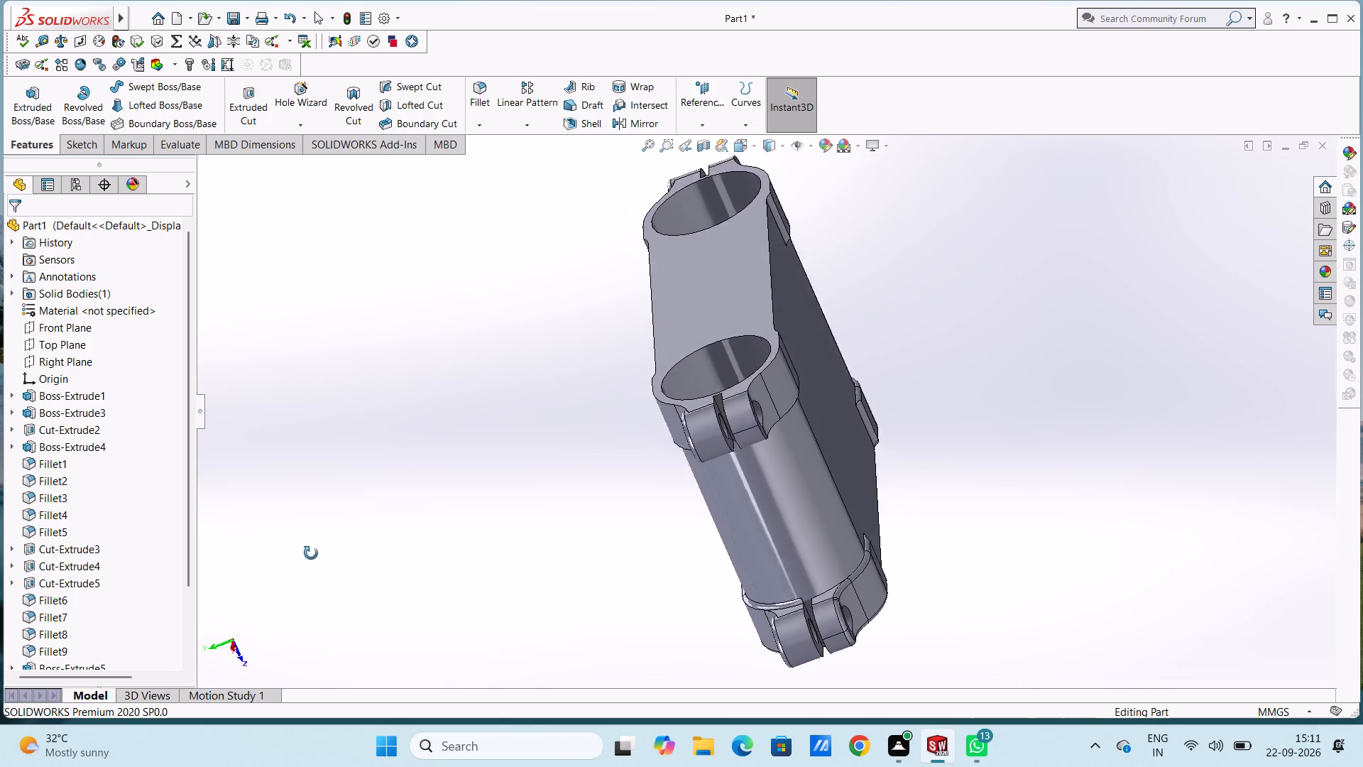
{"action": "middle_click_drag", "start_coordinate": [311, 553], "coordinate": [329, 565]}
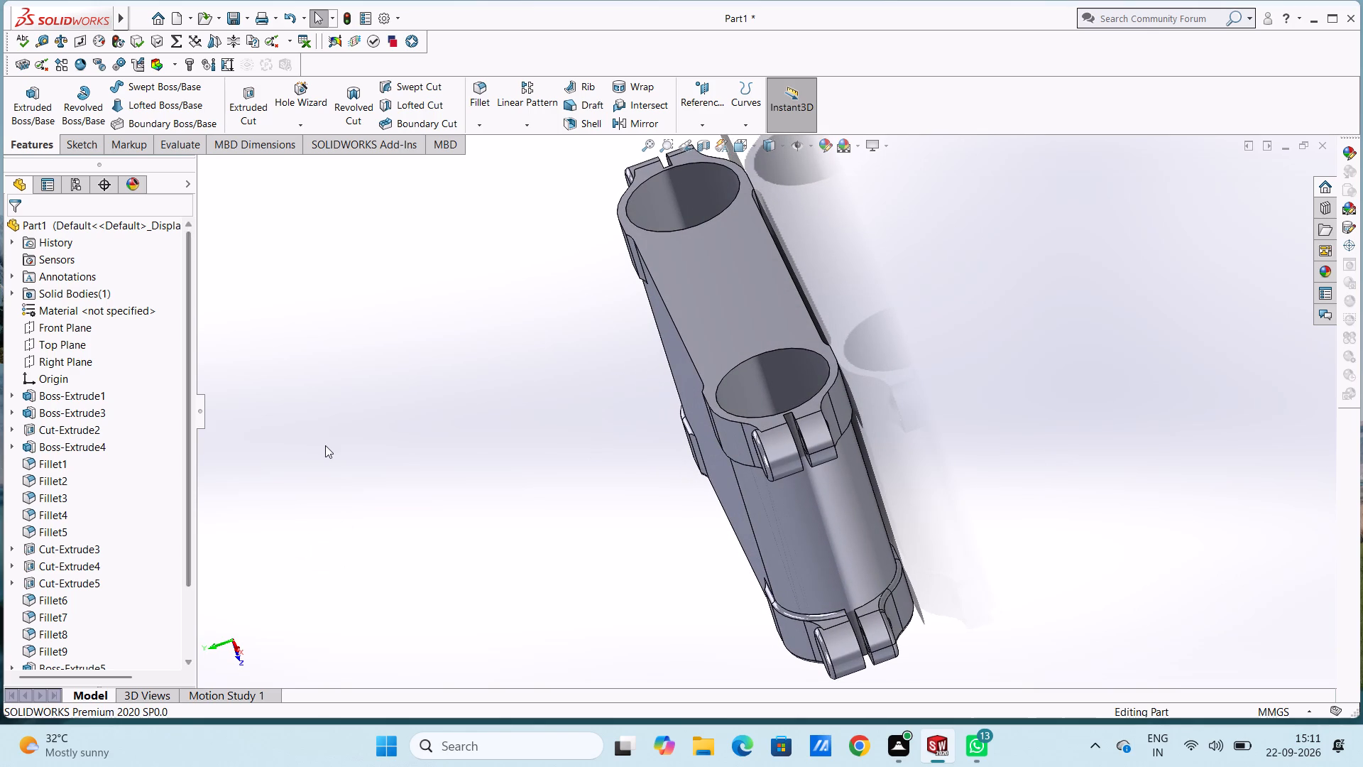
{"action": "left_click", "coordinate": [477, 91]}
{"action": "left_click", "coordinate": [870, 603]}
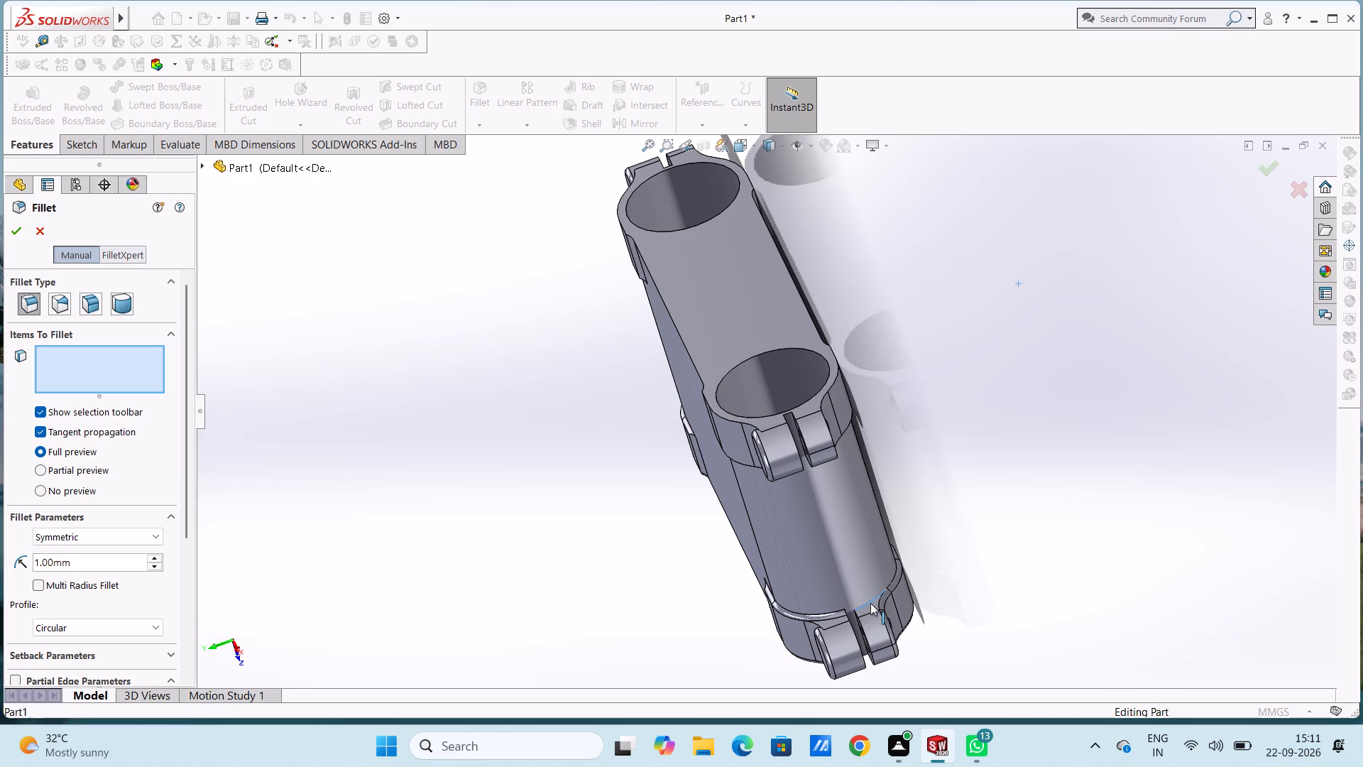
{"action": "left_click", "coordinate": [6, 233]}
Start a 1 mm fillet with both inner shoulder edges of the rear negative-X collar and the positive-Y one of the rear positive-X collar.
{"action": "middle_click_drag", "start_coordinate": [429, 396], "coordinate": [407, 425]}
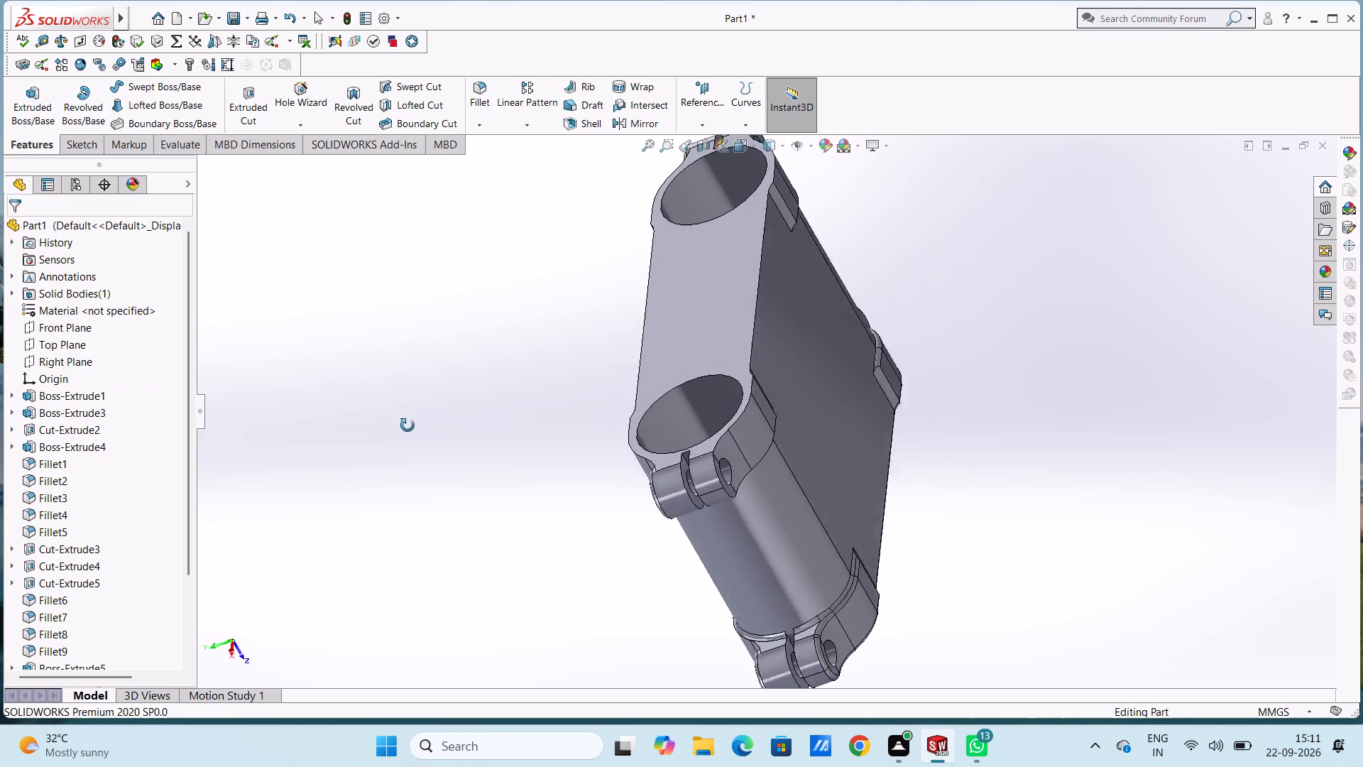
{"action": "middle_click_drag", "start_coordinate": [407, 425], "coordinate": [545, 358]}
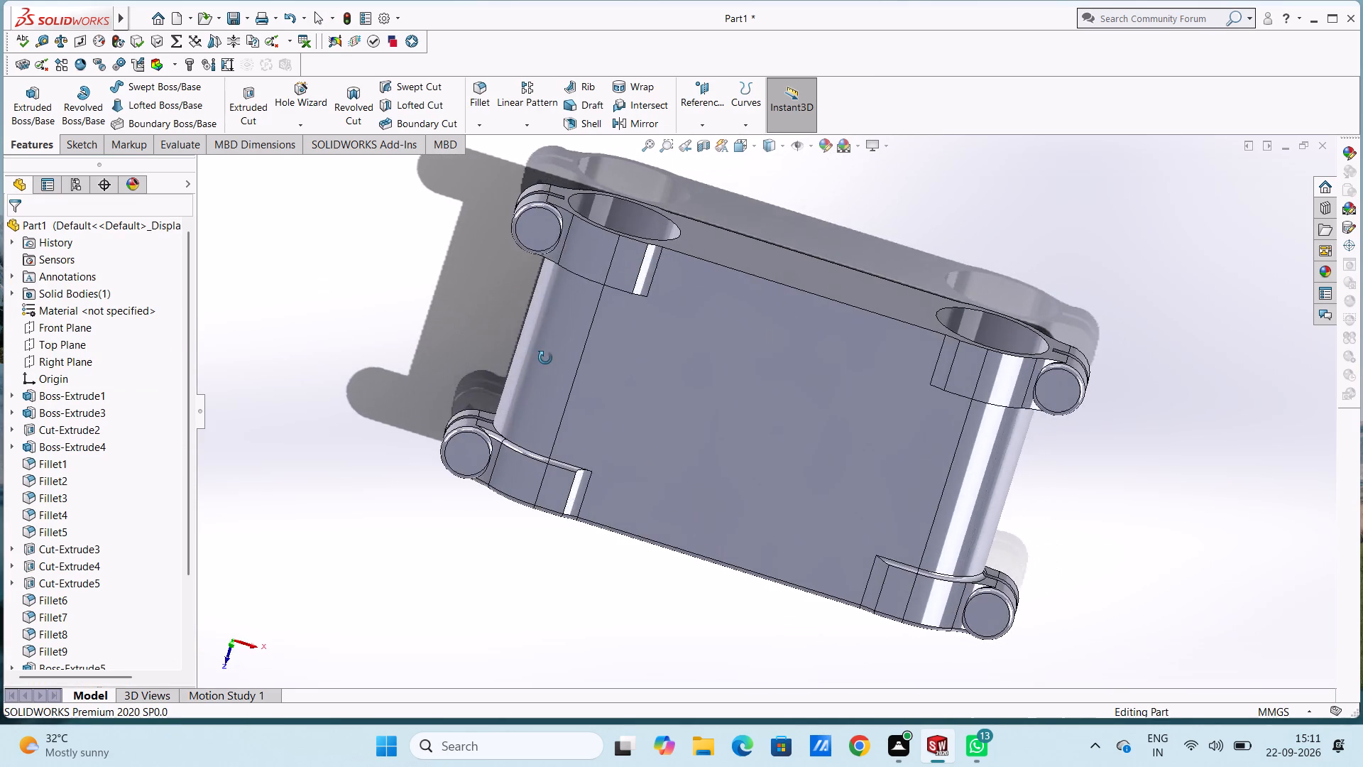
{"action": "middle_click_drag", "start_coordinate": [545, 358], "coordinate": [585, 328]}
{"action": "middle_click_drag", "start_coordinate": [583, 329], "coordinate": [621, 259]}
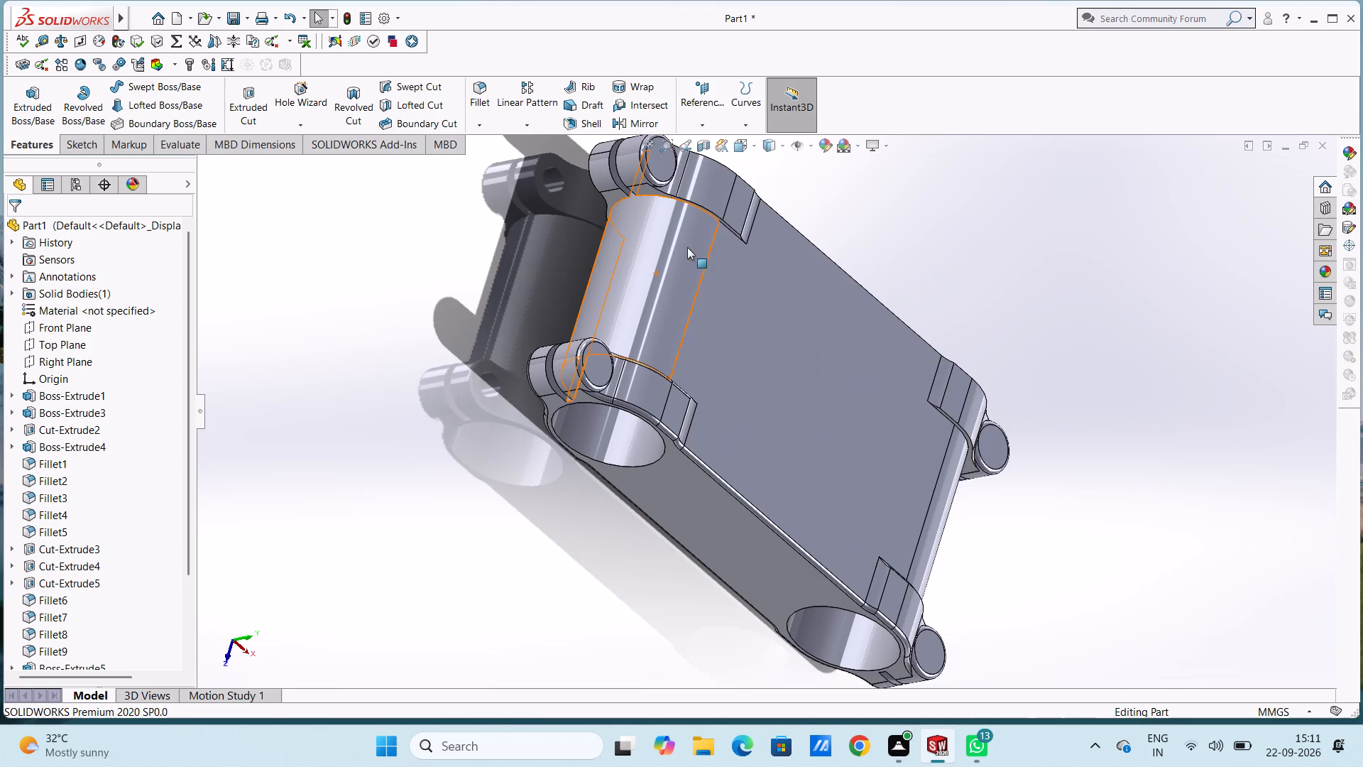
{"action": "scroll", "coordinate": [733, 204], "scroll_direction": "down", "scroll_amount": 3}
{"action": "left_click", "coordinate": [480, 85]}
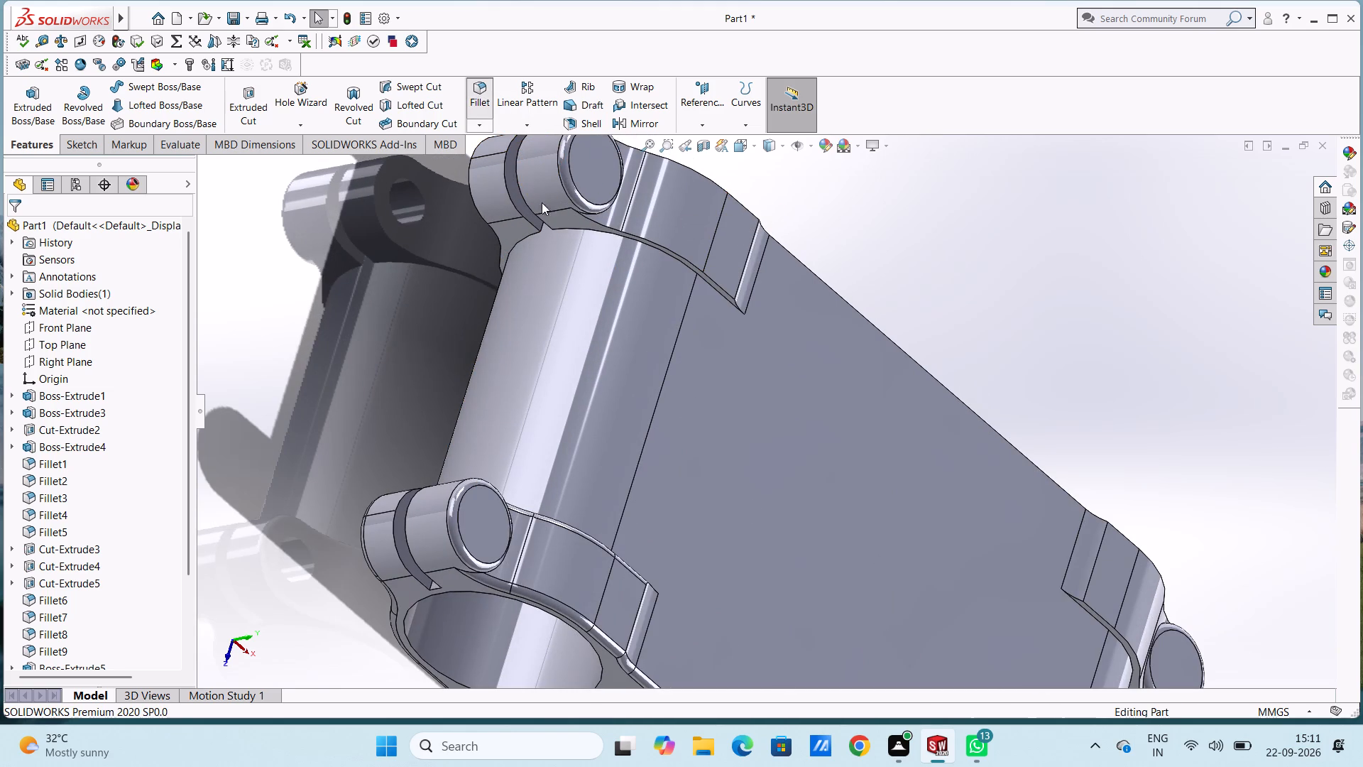
{"action": "left_click", "coordinate": [529, 236]}
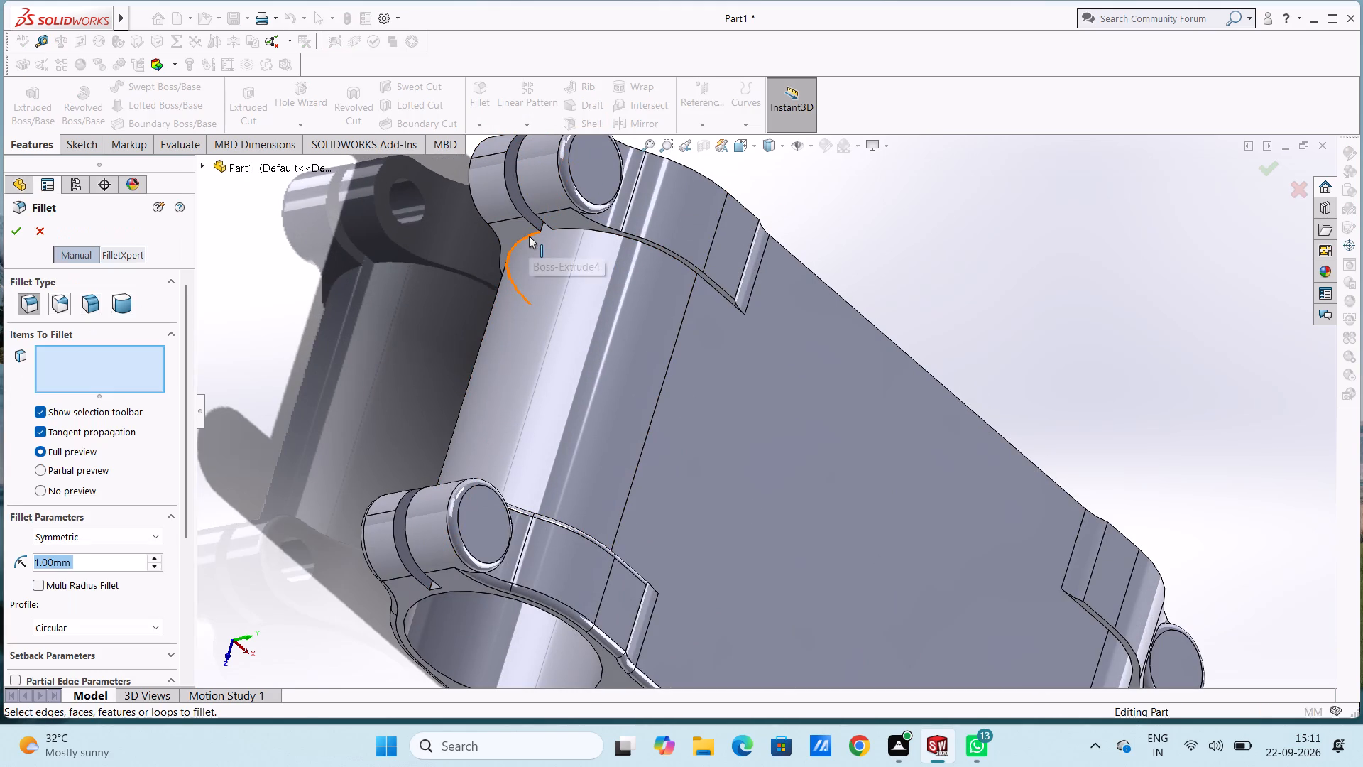
{"action": "left_click", "coordinate": [599, 232]}
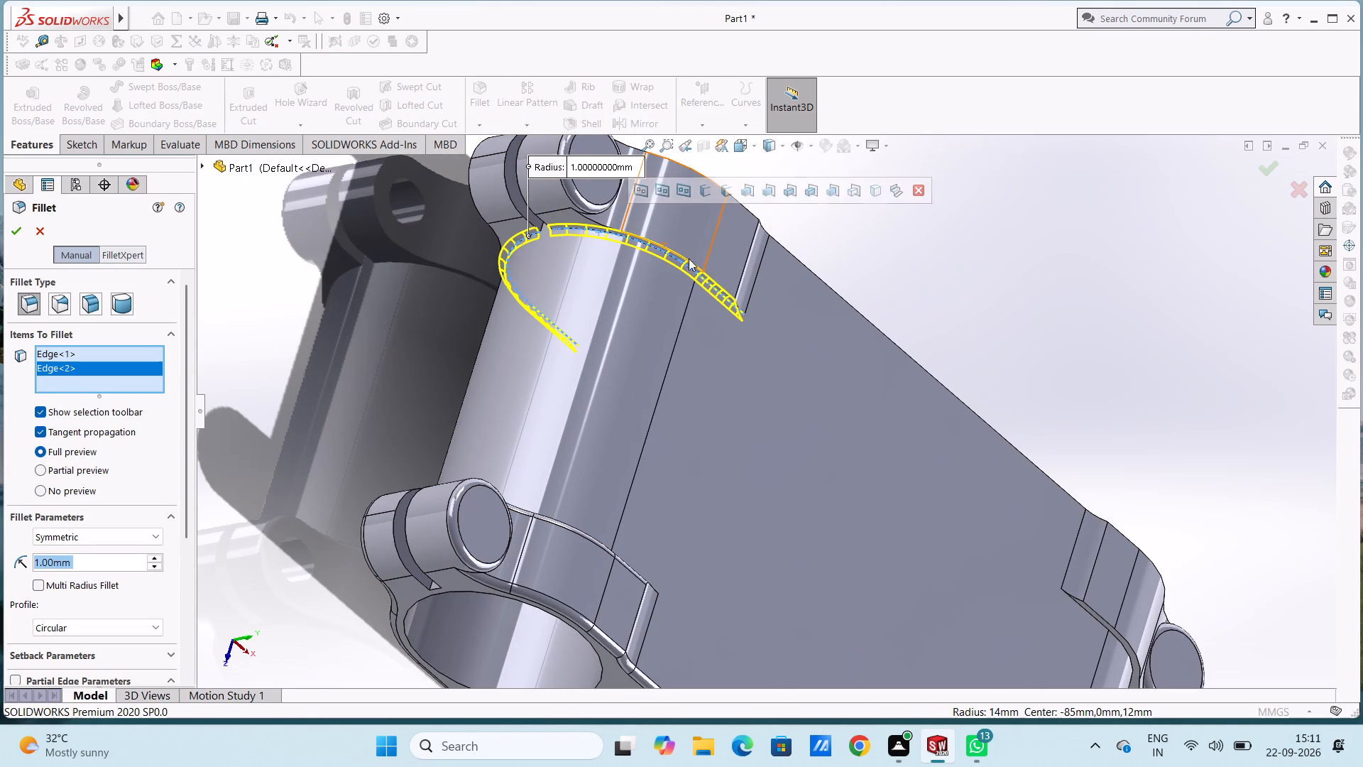
{"action": "left_click", "coordinate": [1095, 619]}
Add the rear end face's positive-Y outer edges to the 1 mm fillet, covering both collars and the long edge between them.
{"action": "scroll", "coordinate": [1098, 620], "scroll_direction": "up", "scroll_amount": 3}
{"action": "middle_click_drag", "start_coordinate": [1046, 509], "coordinate": [1036, 506]}
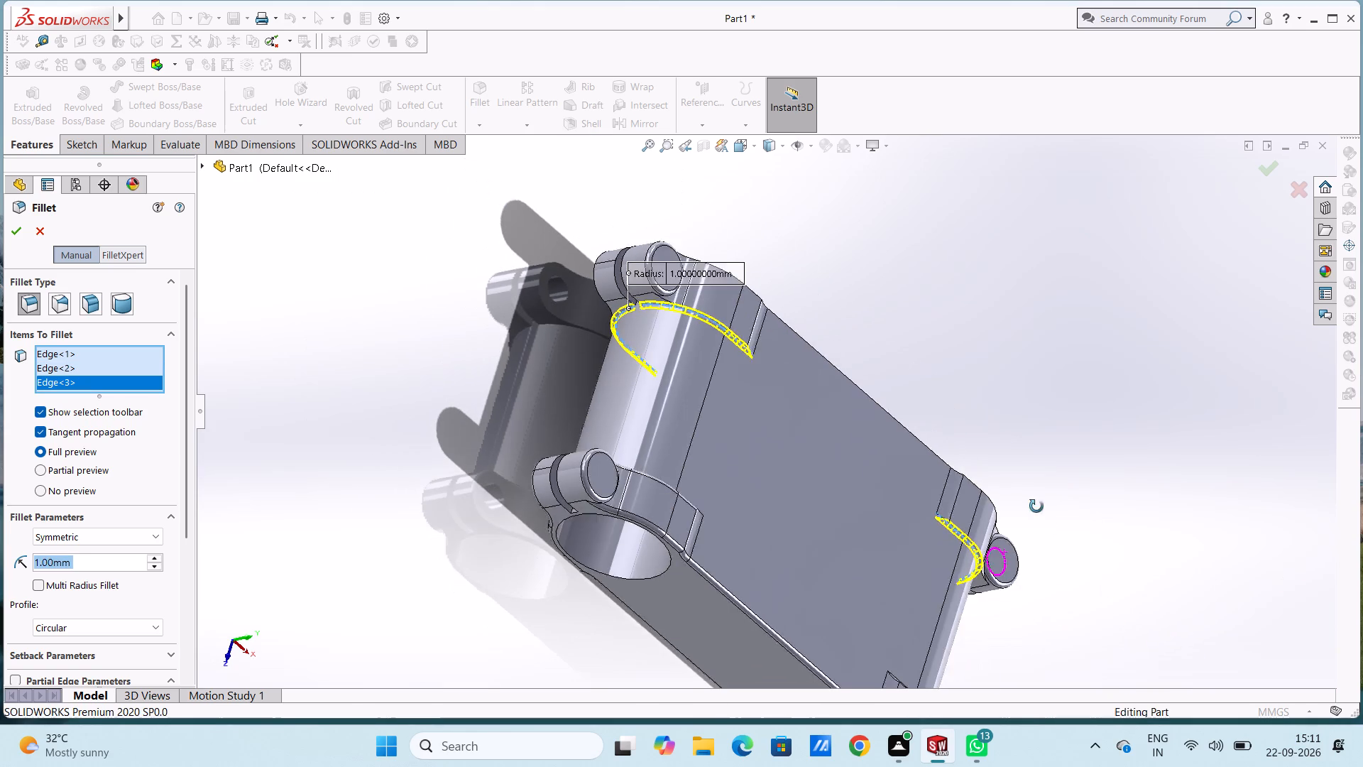
{"action": "middle_click_drag", "start_coordinate": [1036, 506], "coordinate": [1003, 600]}
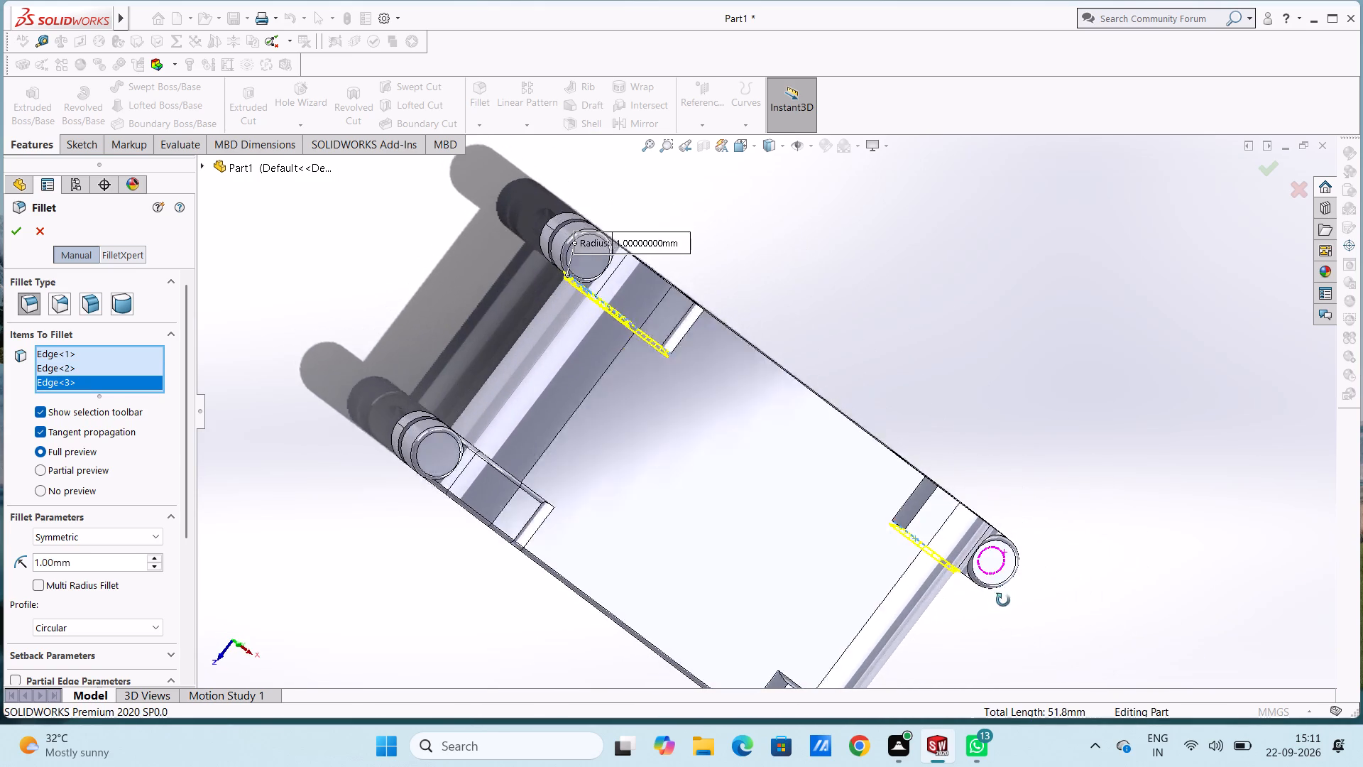
{"action": "middle_click_drag", "start_coordinate": [1003, 600], "coordinate": [1009, 619]}
{"action": "left_click", "coordinate": [701, 325]}
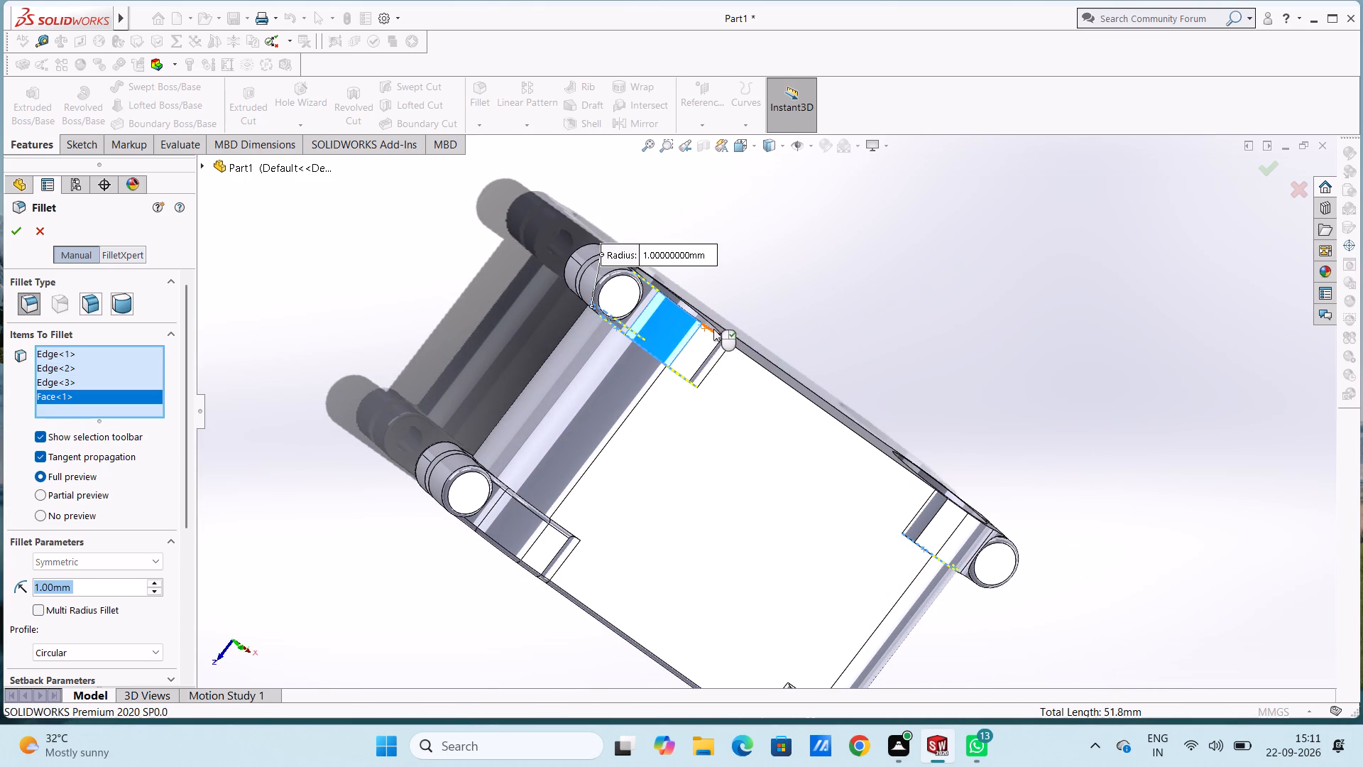
{"action": "left_click", "coordinate": [672, 322]}
{"action": "middle_click_drag", "start_coordinate": [744, 297], "coordinate": [741, 318]}
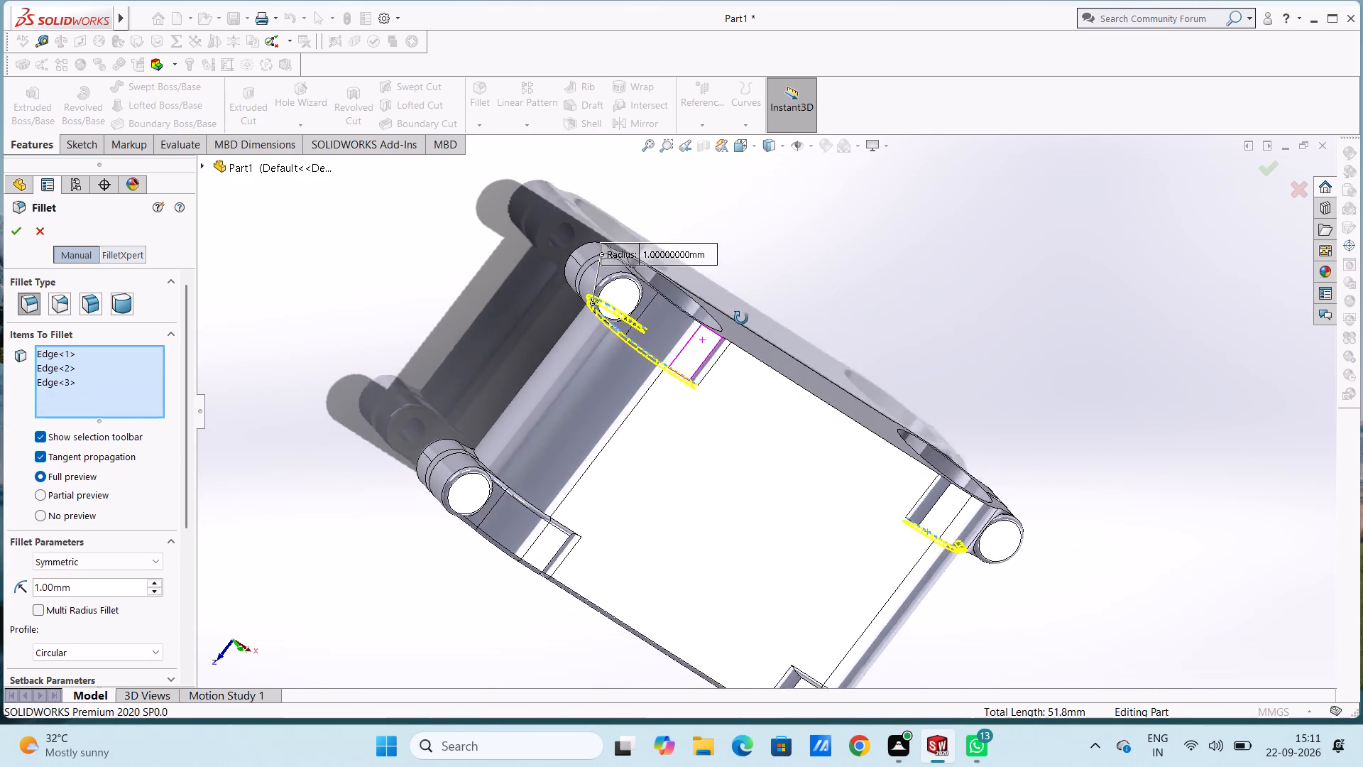
{"action": "middle_click_drag", "start_coordinate": [741, 318], "coordinate": [733, 421]}
{"action": "scroll", "coordinate": [721, 408], "scroll_direction": "up", "scroll_amount": 1}
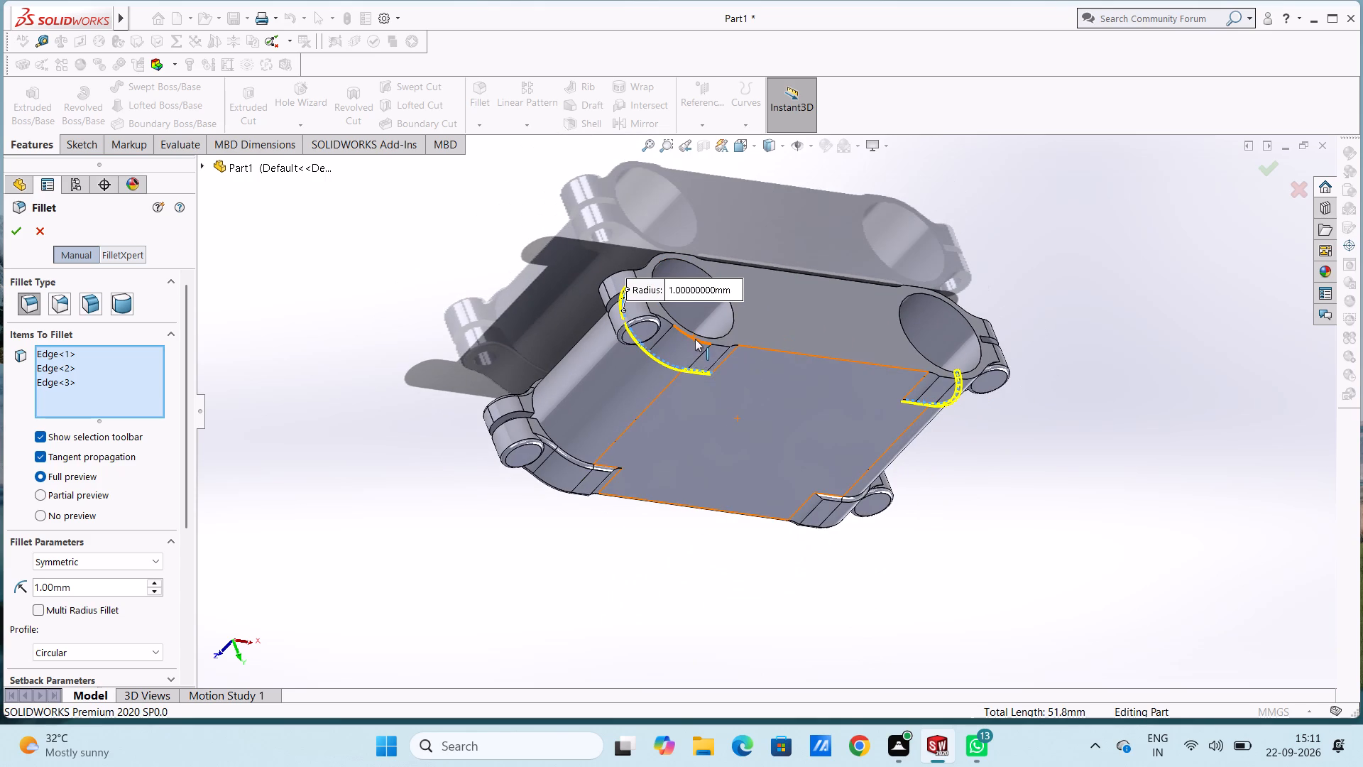
{"action": "left_click", "coordinate": [695, 339]}
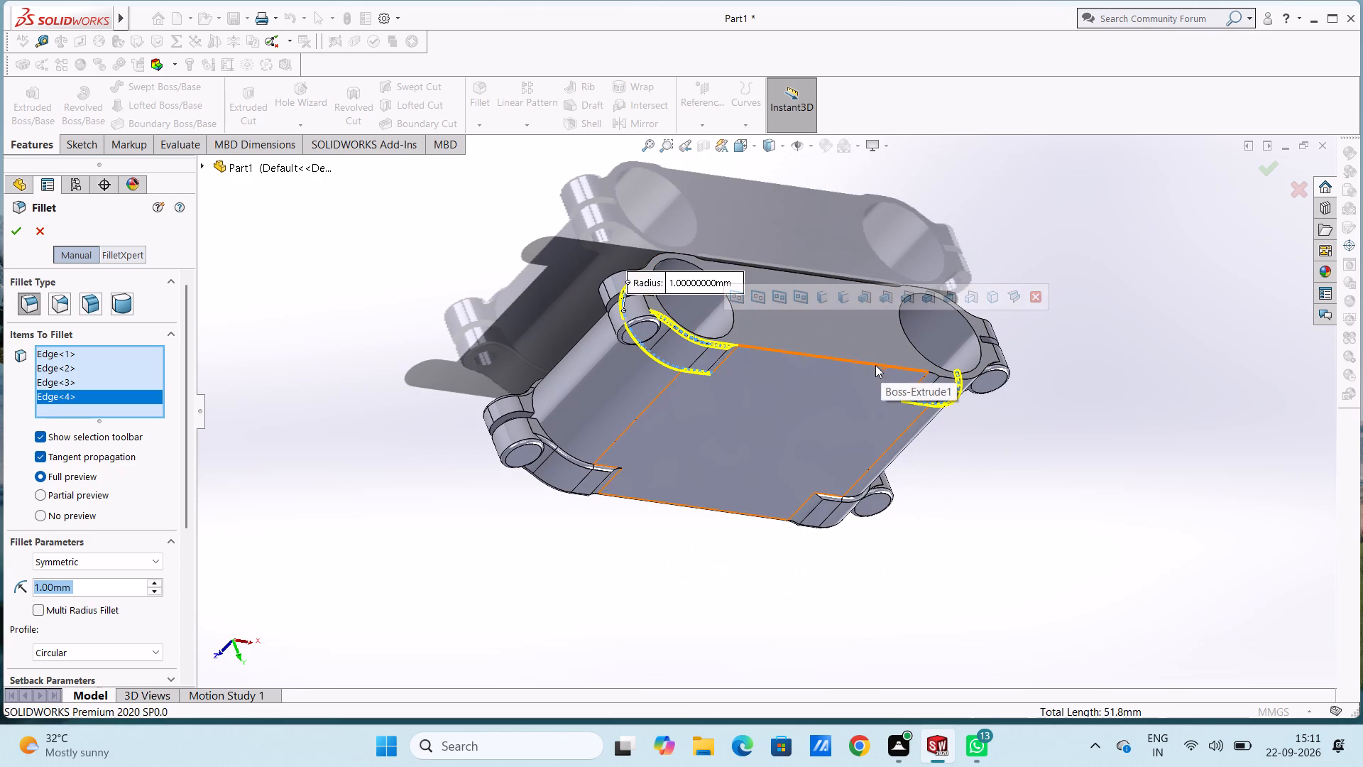
{"action": "left_click", "coordinate": [875, 364]}
{"action": "middle_click_drag", "start_coordinate": [1066, 367], "coordinate": [997, 393]}
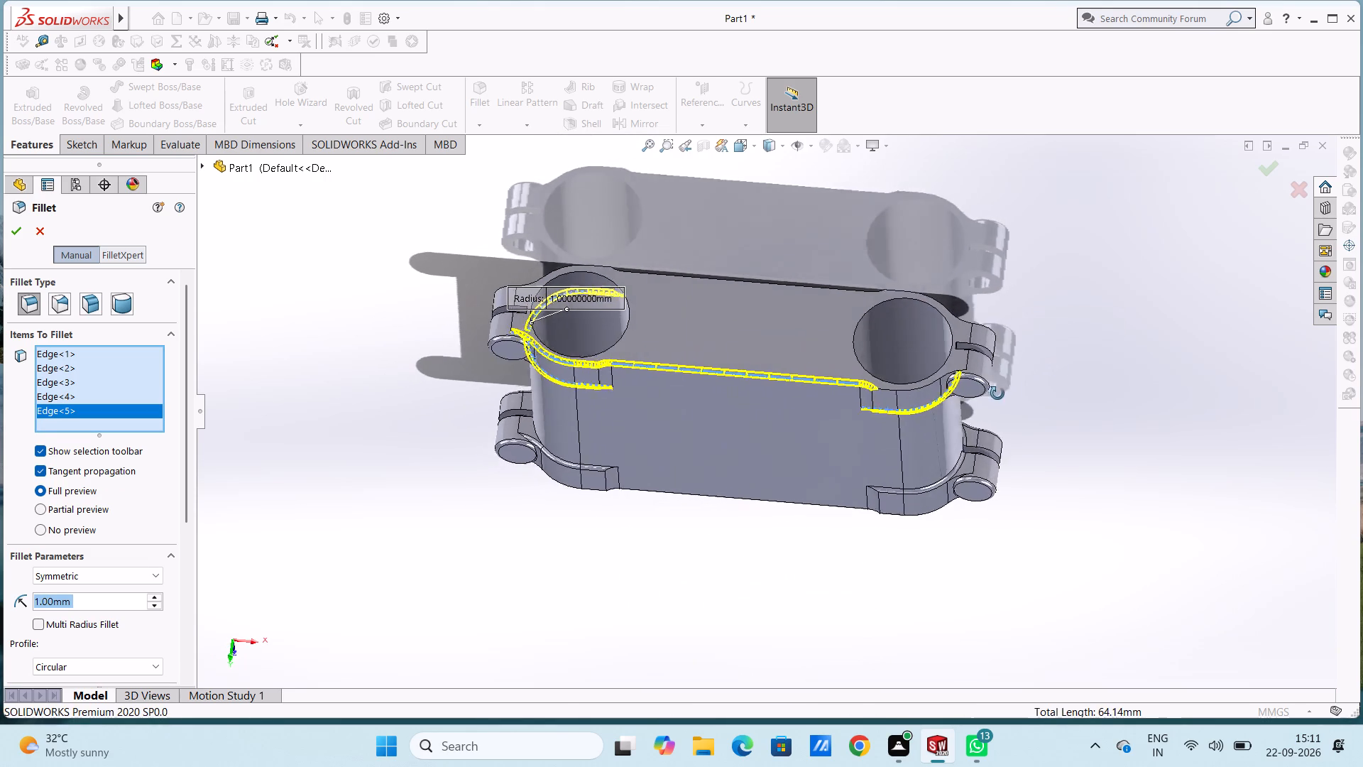
{"action": "middle_click_drag", "start_coordinate": [997, 393], "coordinate": [993, 416]}
{"action": "scroll", "coordinate": [877, 369], "scroll_direction": "down", "scroll_amount": 2}
{"action": "left_click", "coordinate": [896, 425]}
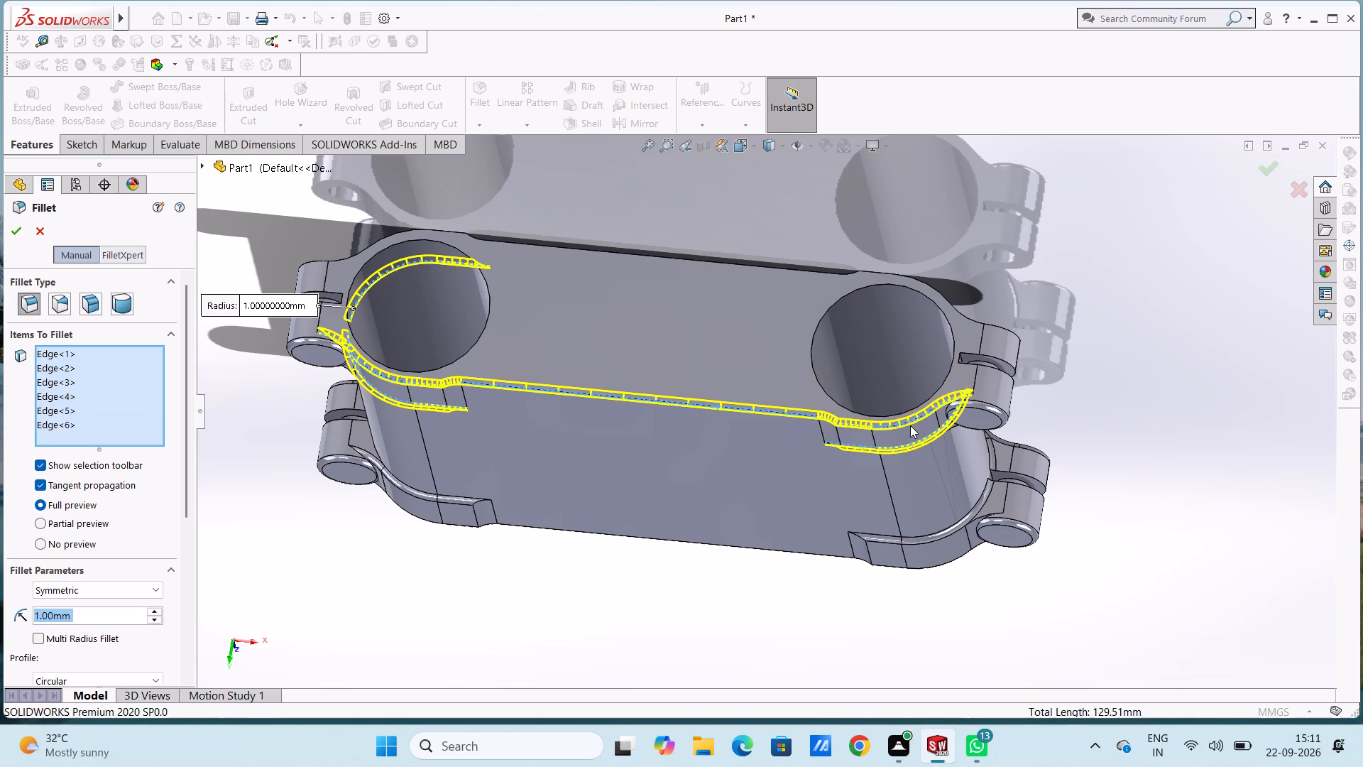
Add the rear end face's negative-Y outer edges at the positive-X collar and along the long side, and apply the 1 mm fillet.
{"action": "middle_click_drag", "start_coordinate": [1117, 305], "coordinate": [1117, 322]}
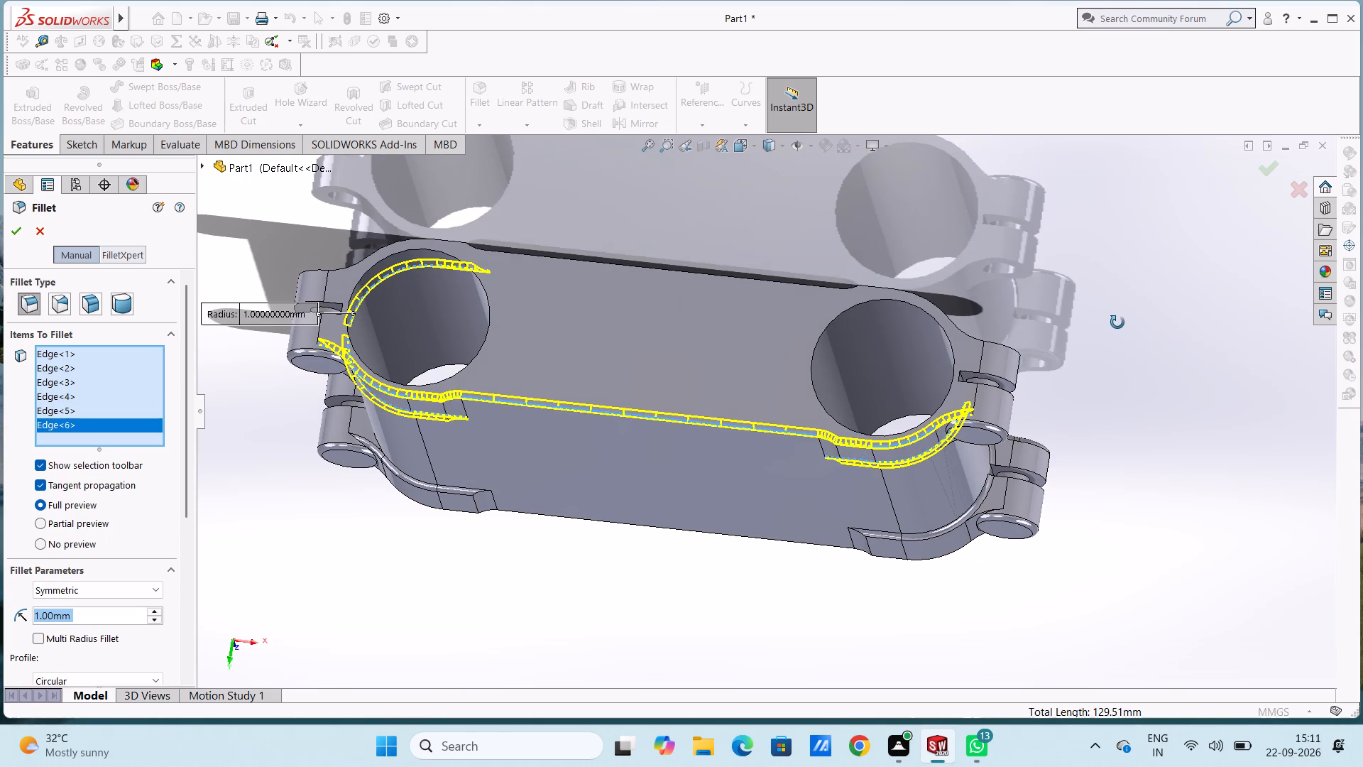
{"action": "middle_click_drag", "start_coordinate": [1117, 322], "coordinate": [1109, 406]}
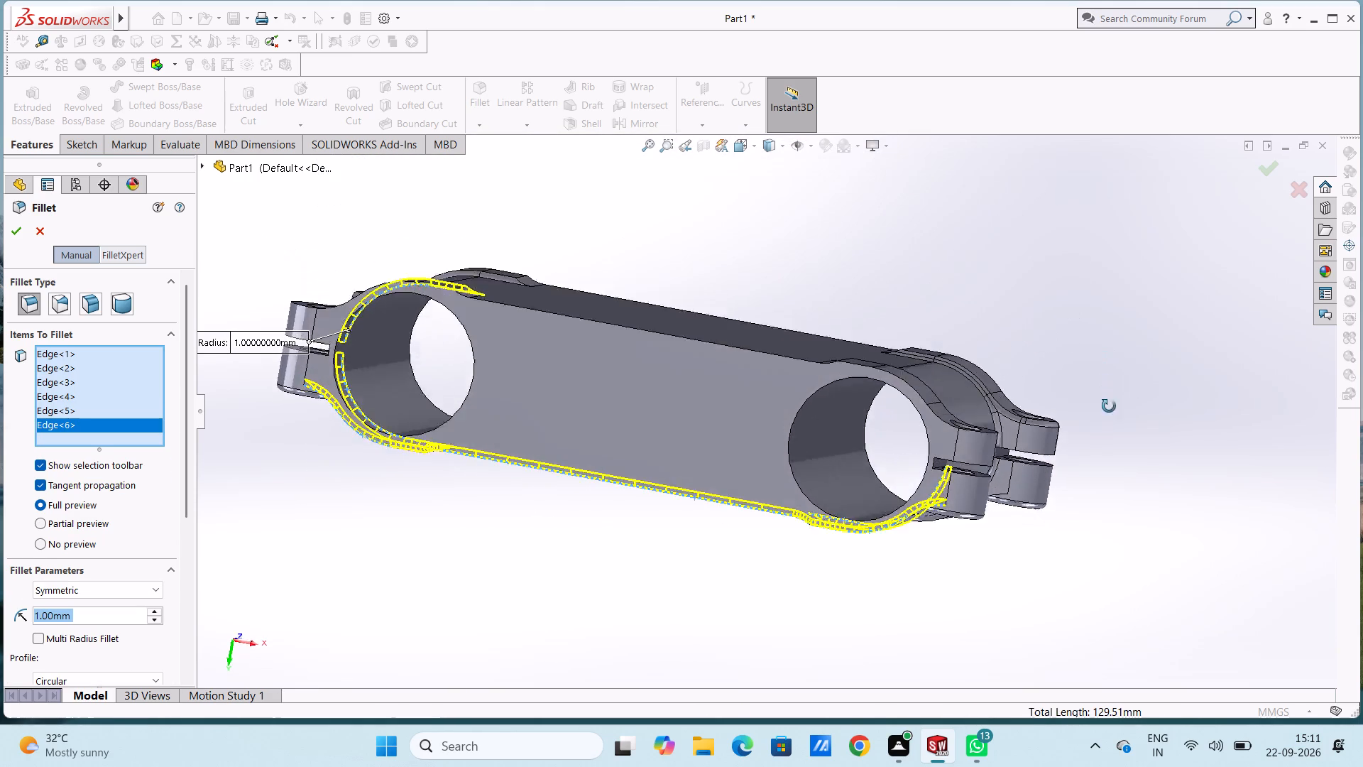
{"action": "middle_click_drag", "start_coordinate": [1109, 406], "coordinate": [1090, 507]}
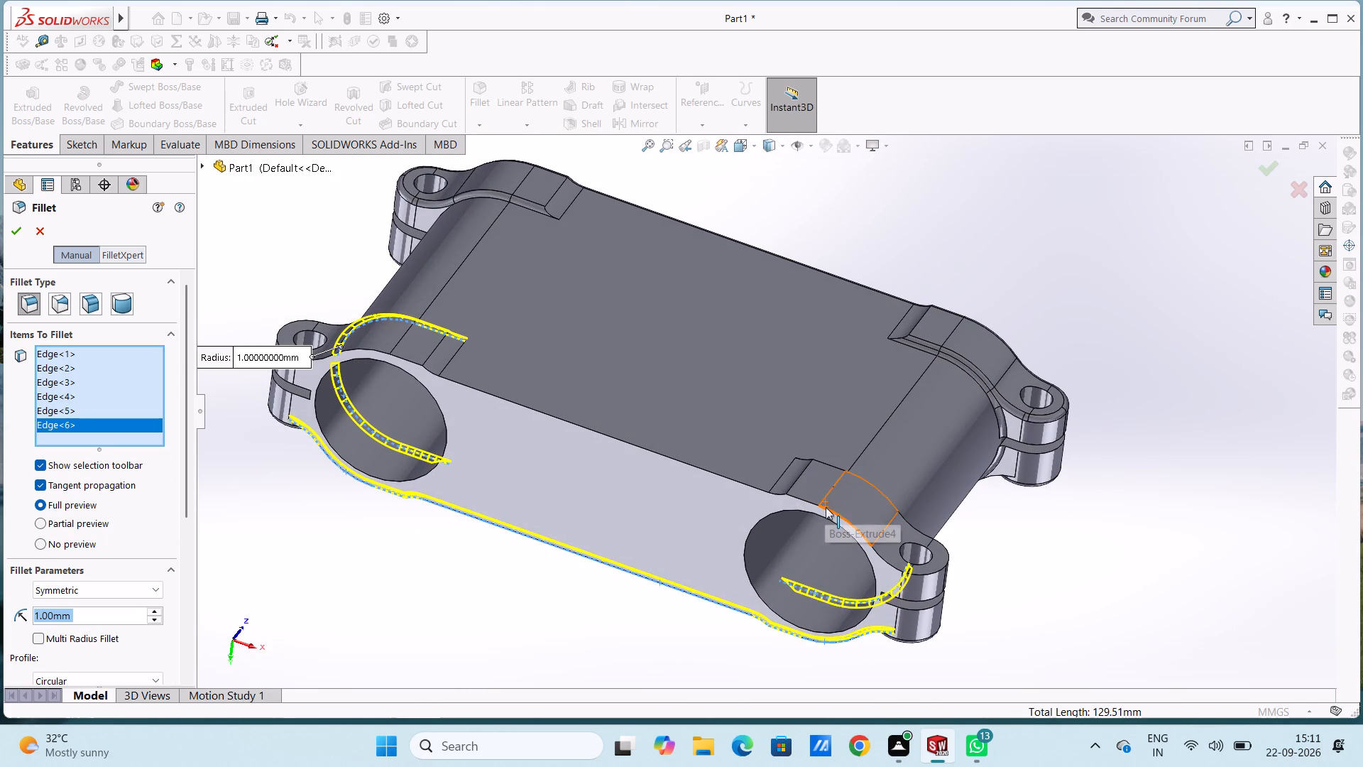
{"action": "left_click", "coordinate": [832, 511]}
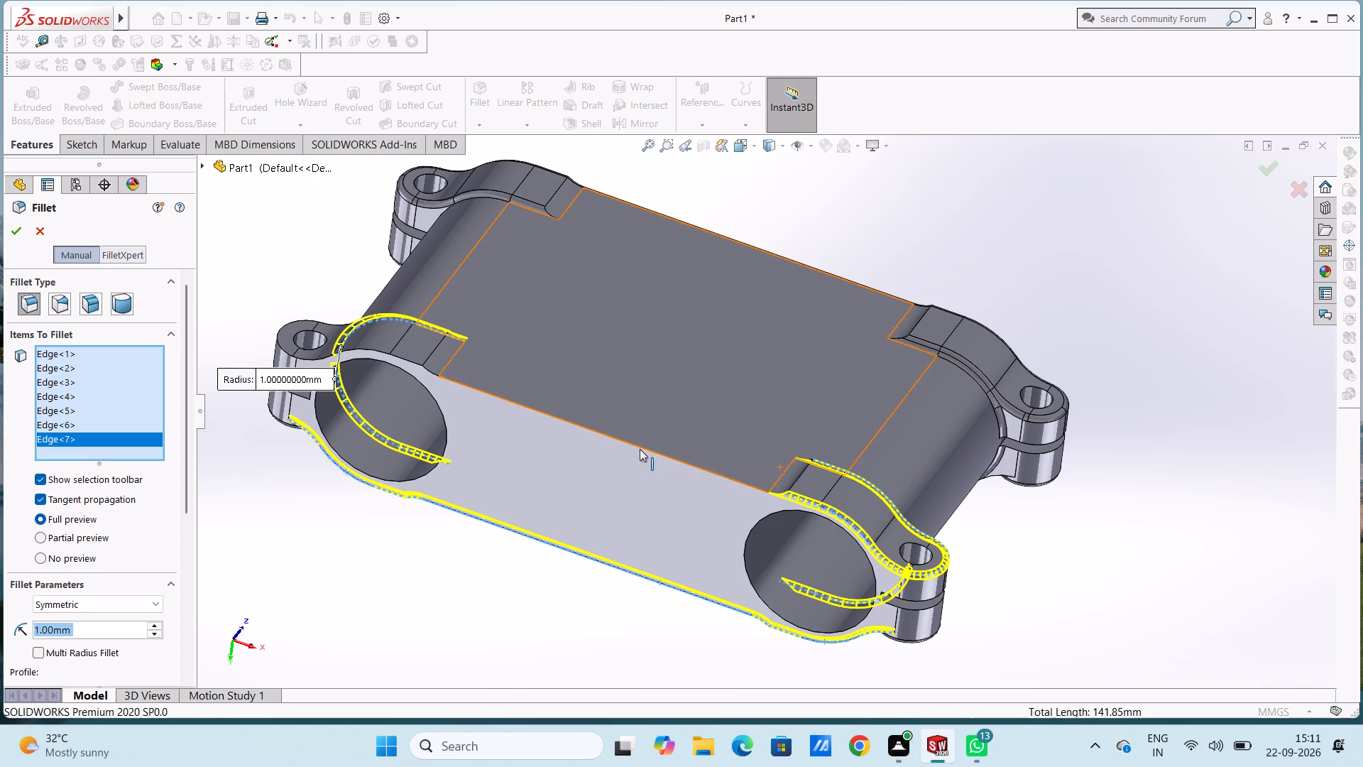
{"action": "left_click", "coordinate": [613, 436]}
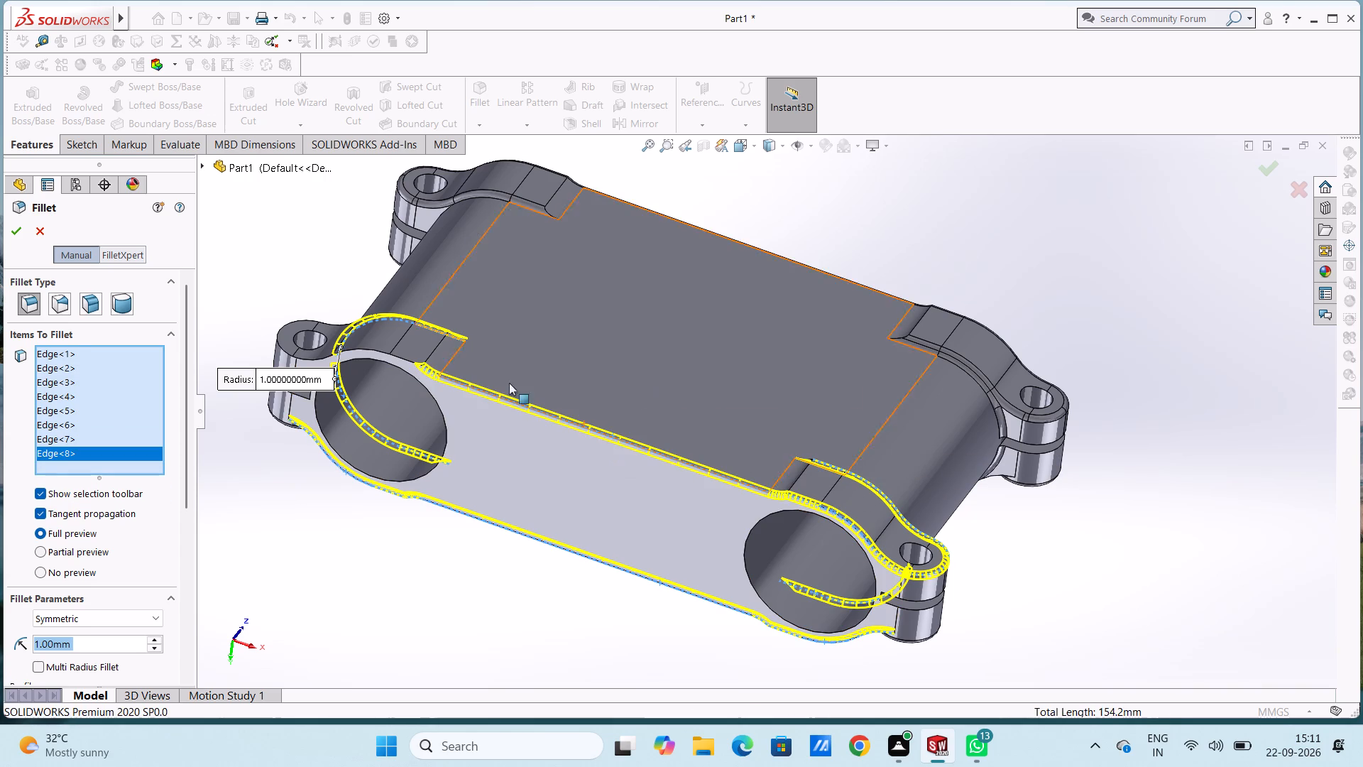
{"action": "left_click", "coordinate": [368, 349]}
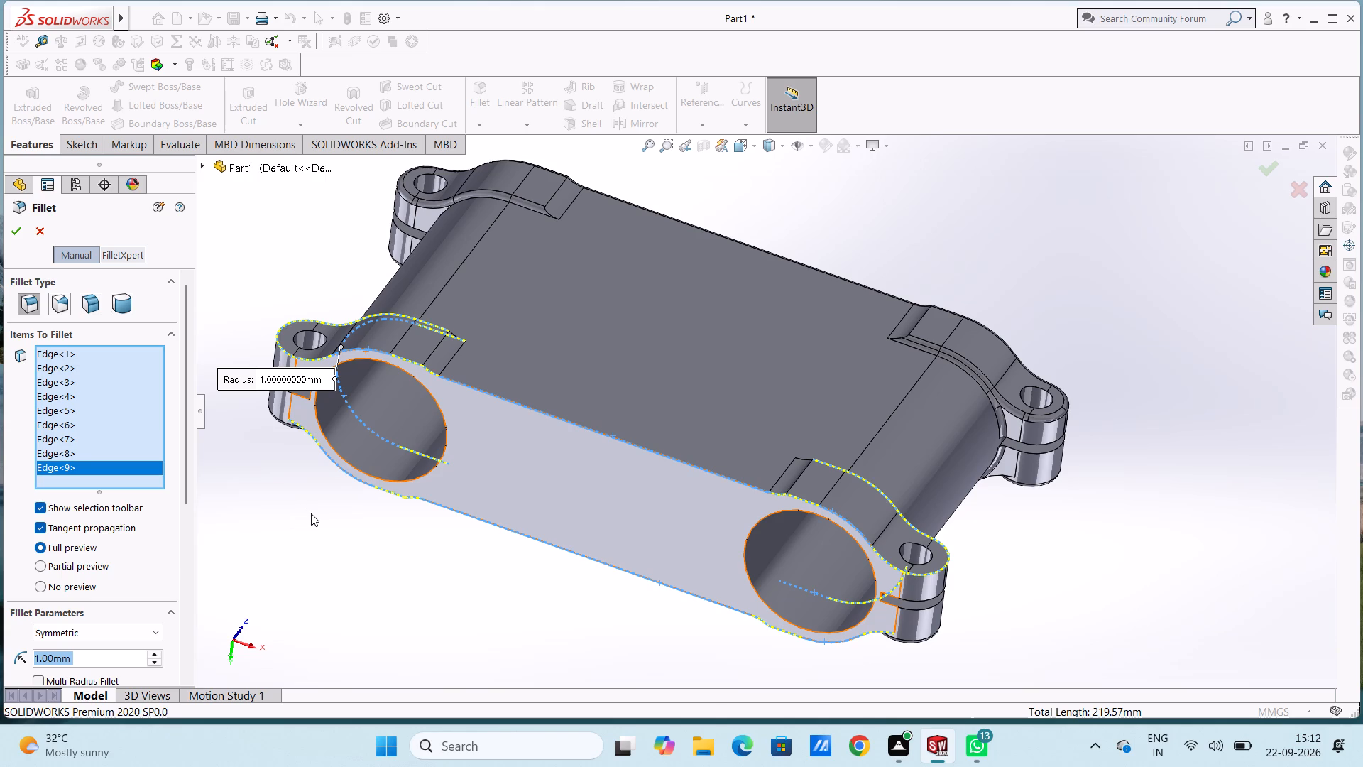
{"action": "left_click", "coordinate": [373, 351]}
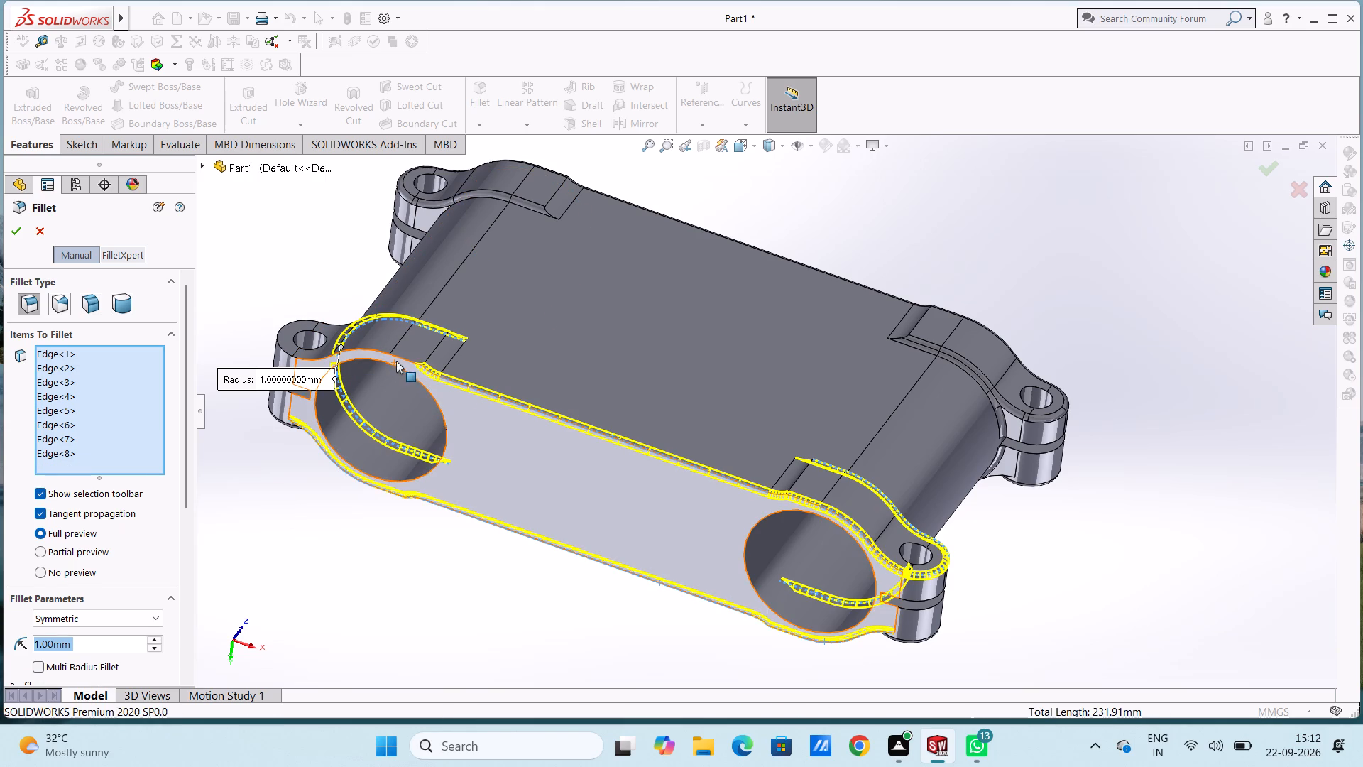
{"action": "left_click", "coordinate": [404, 359]}
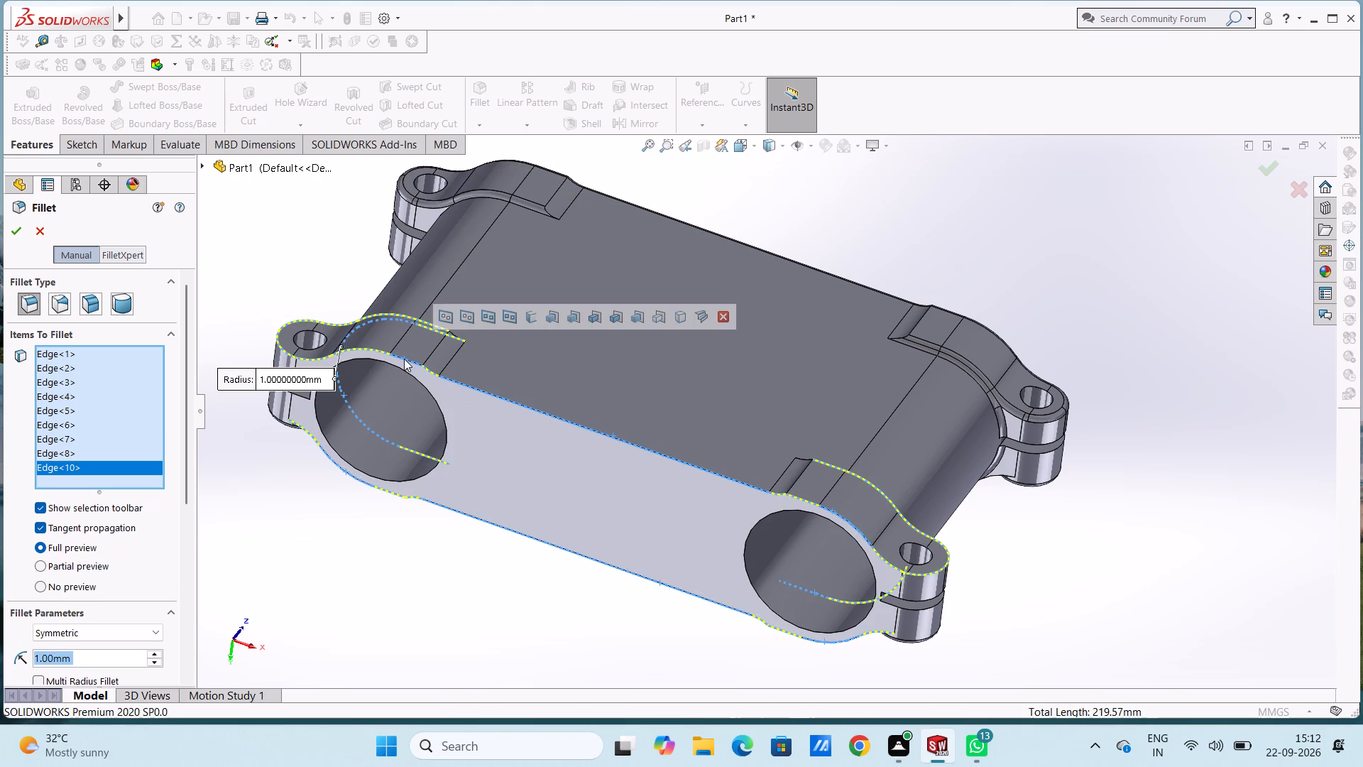
{"action": "left_click", "coordinate": [404, 359]}
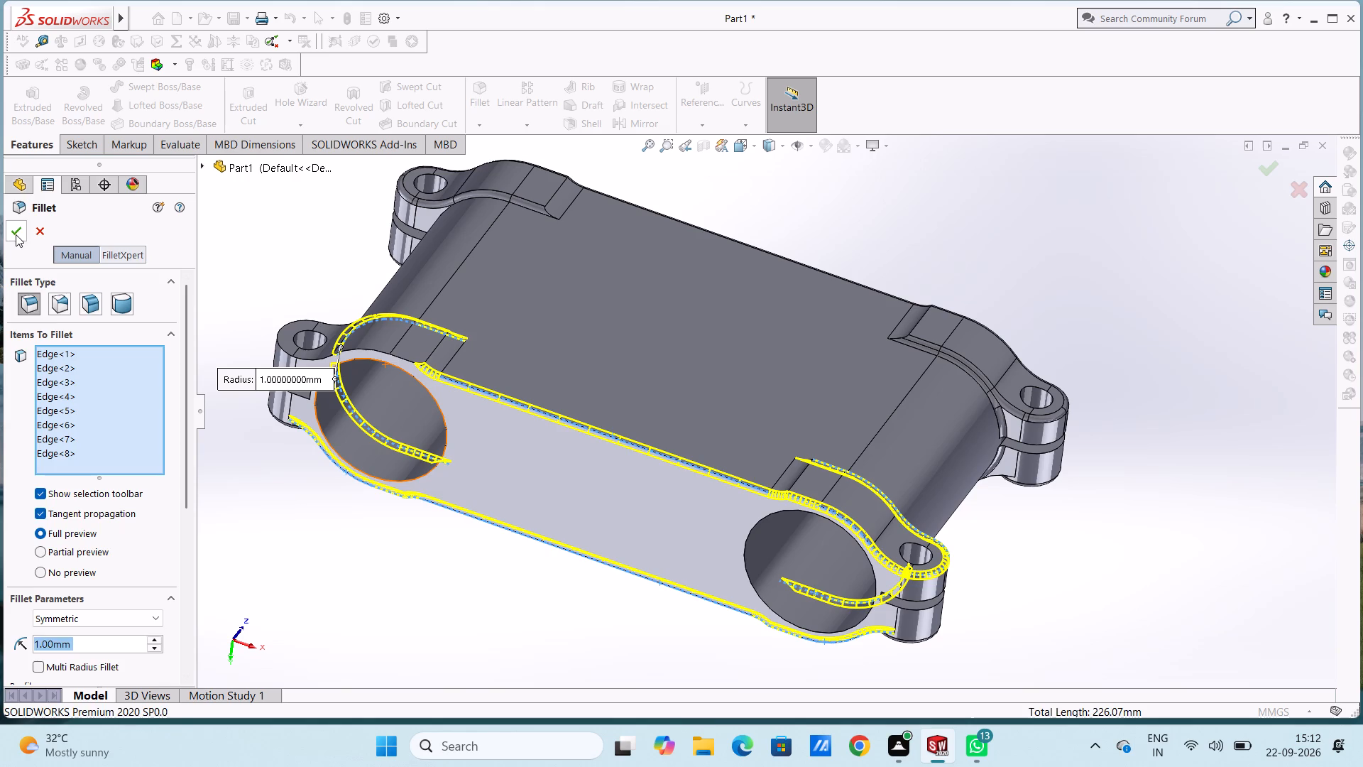
{"action": "left_click", "coordinate": [16, 234]}
Fillet the rear negative-X collar's outer edge on the negative-Y side, including its tangent edges, with a 1 mm radius.
{"action": "middle_click_drag", "start_coordinate": [356, 373], "coordinate": [379, 461]}
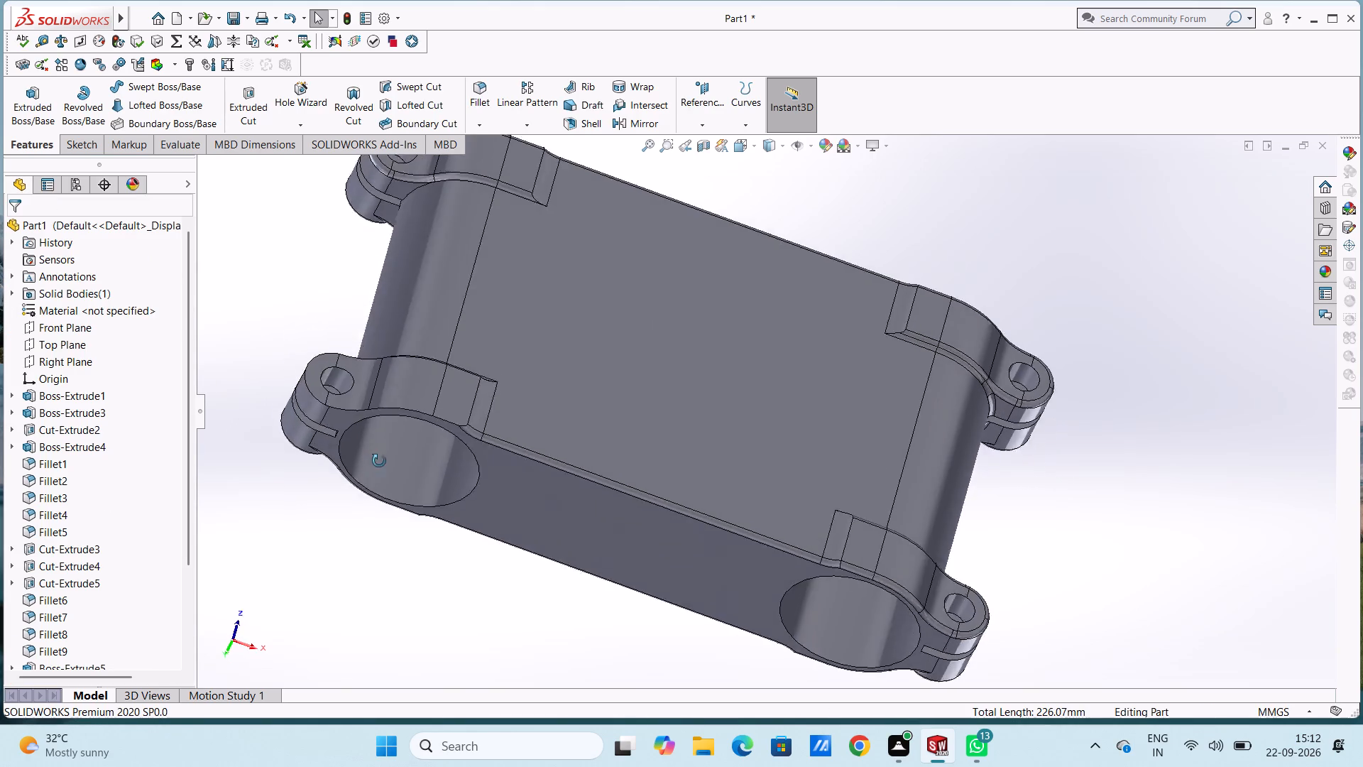
{"action": "middle_click_drag", "start_coordinate": [379, 461], "coordinate": [386, 561]}
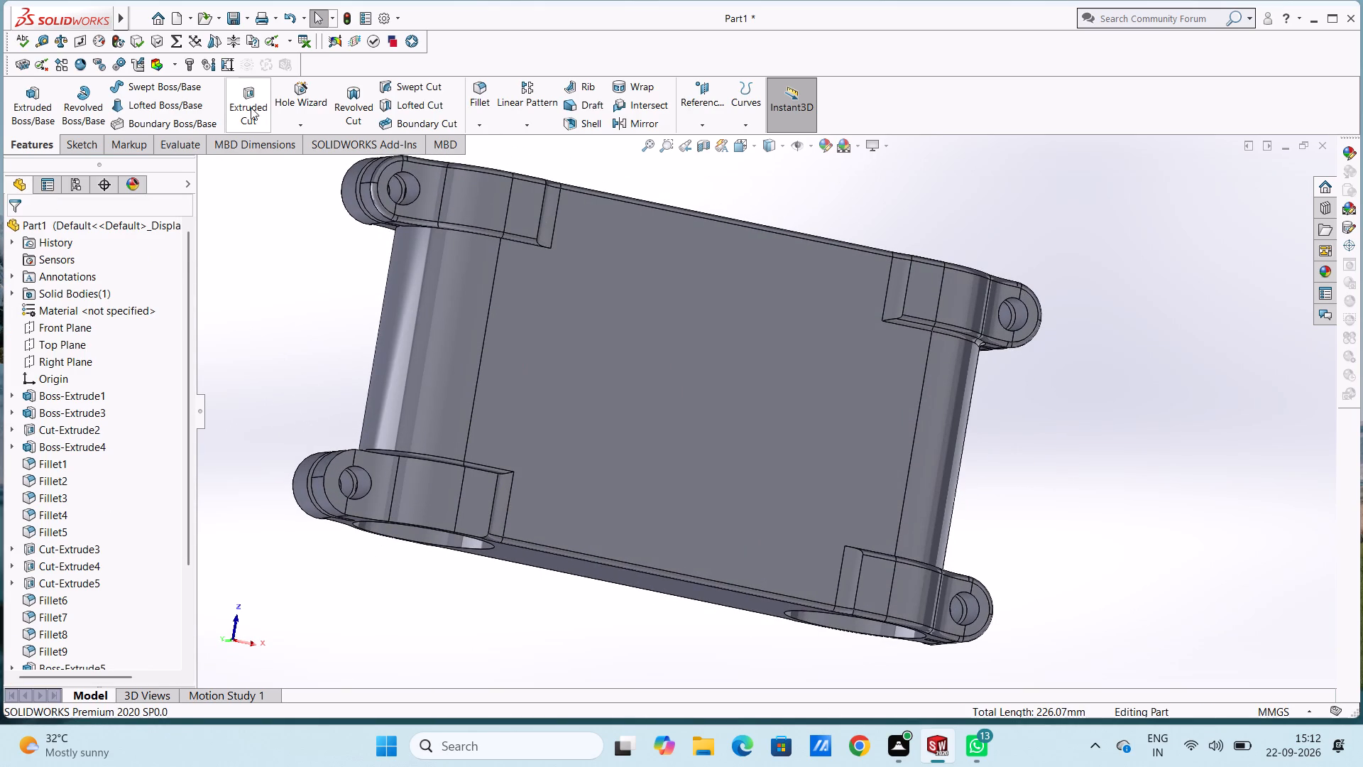
{"action": "left_click", "coordinate": [473, 88]}
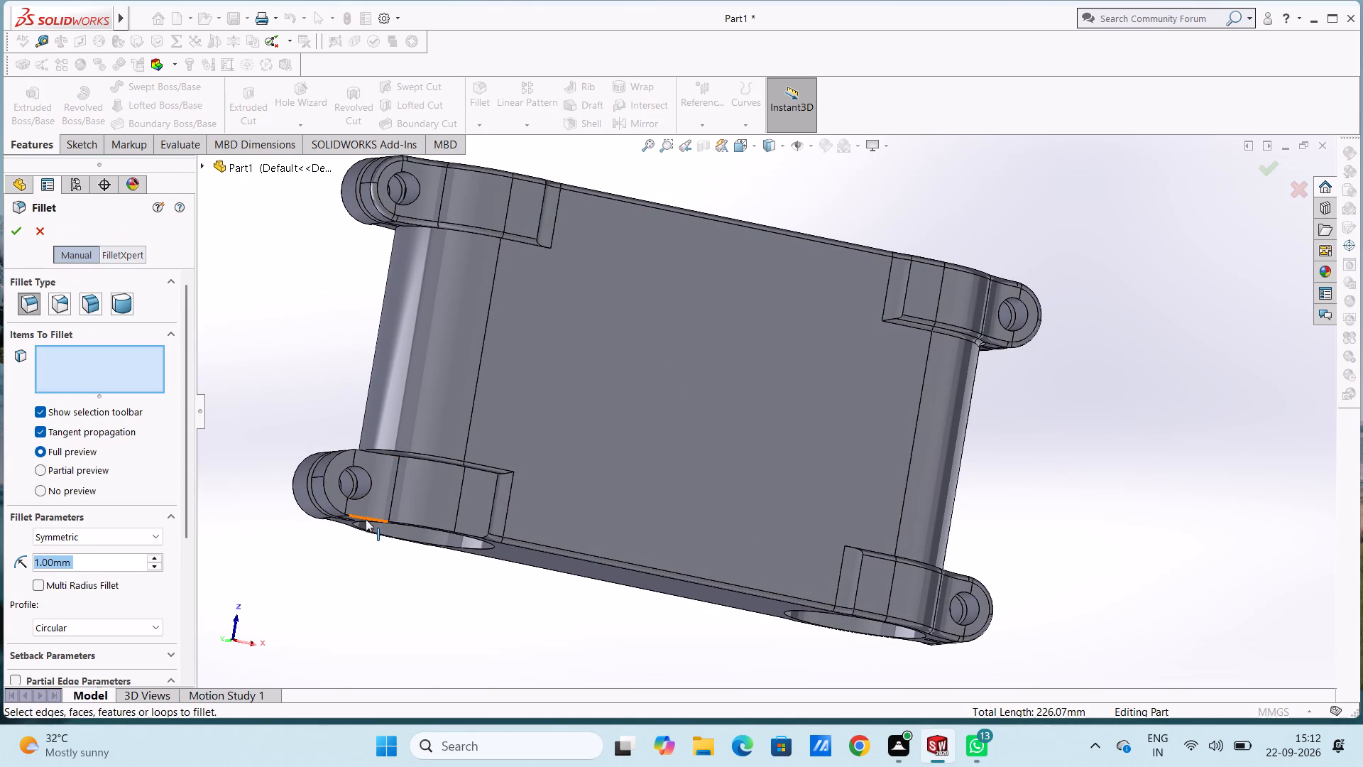
{"action": "left_click", "coordinate": [363, 516]}
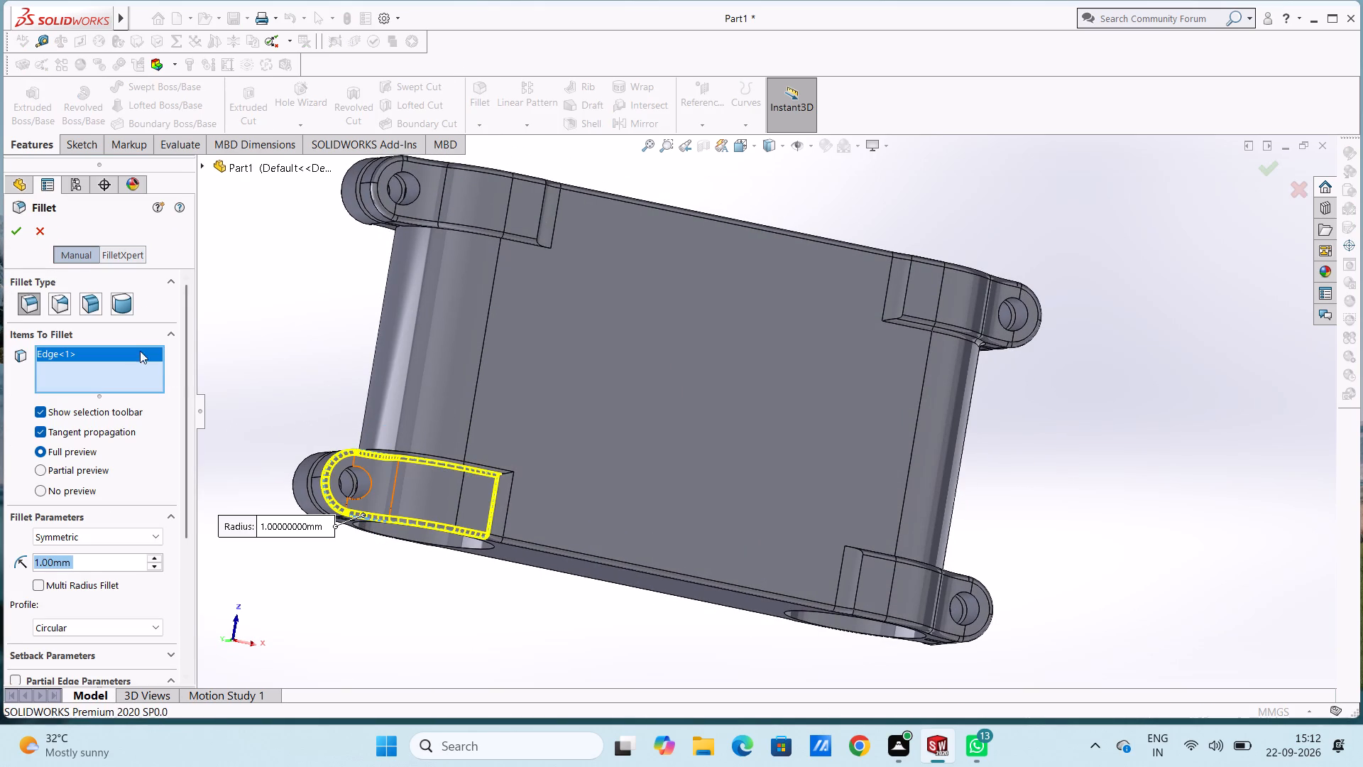
{"action": "left_click", "coordinate": [18, 234]}
{"action": "left_click", "coordinate": [203, 287]}
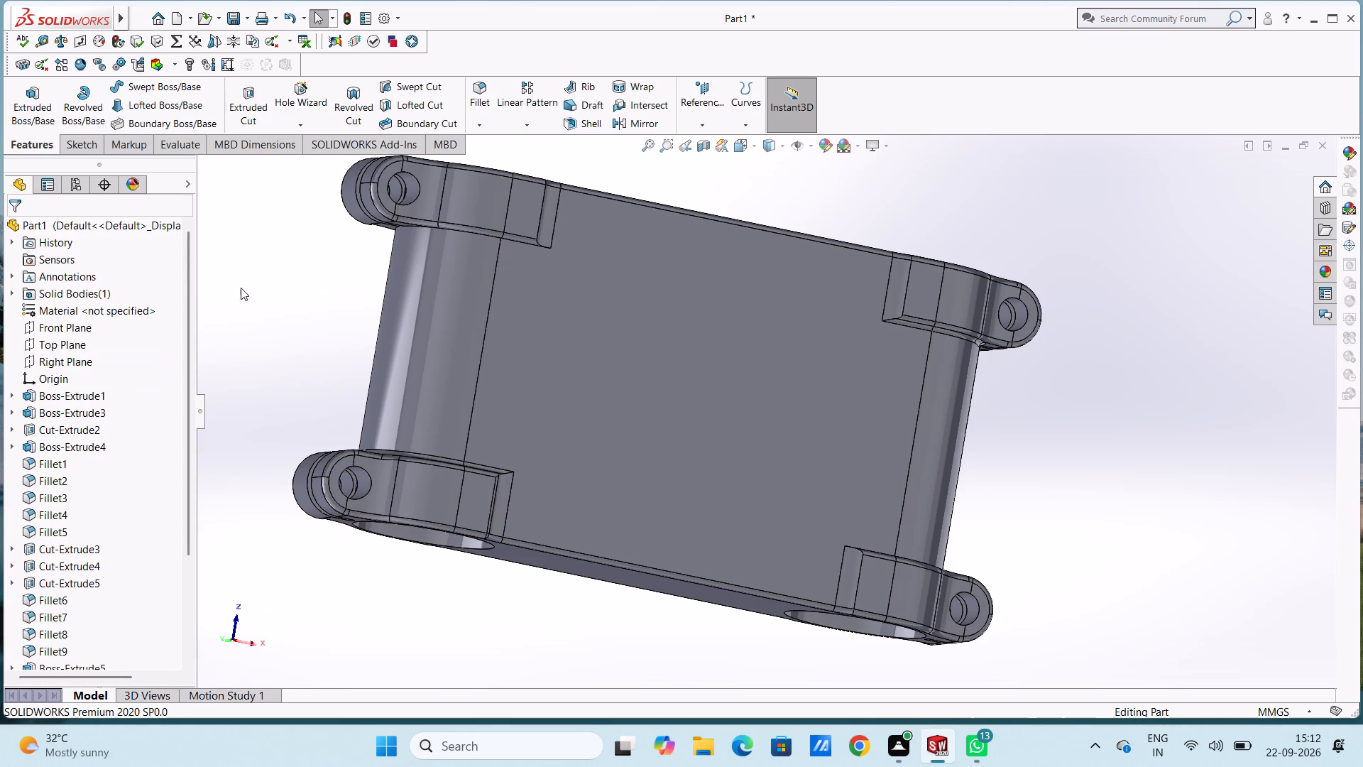
Examine the whole part from several sides, checking the collars, ear bosses and end faces for missing fillets.
{"action": "scroll", "coordinate": [321, 290], "scroll_direction": "up", "scroll_amount": 3}
{"action": "middle_click_drag", "start_coordinate": [325, 308], "coordinate": [334, 426]}
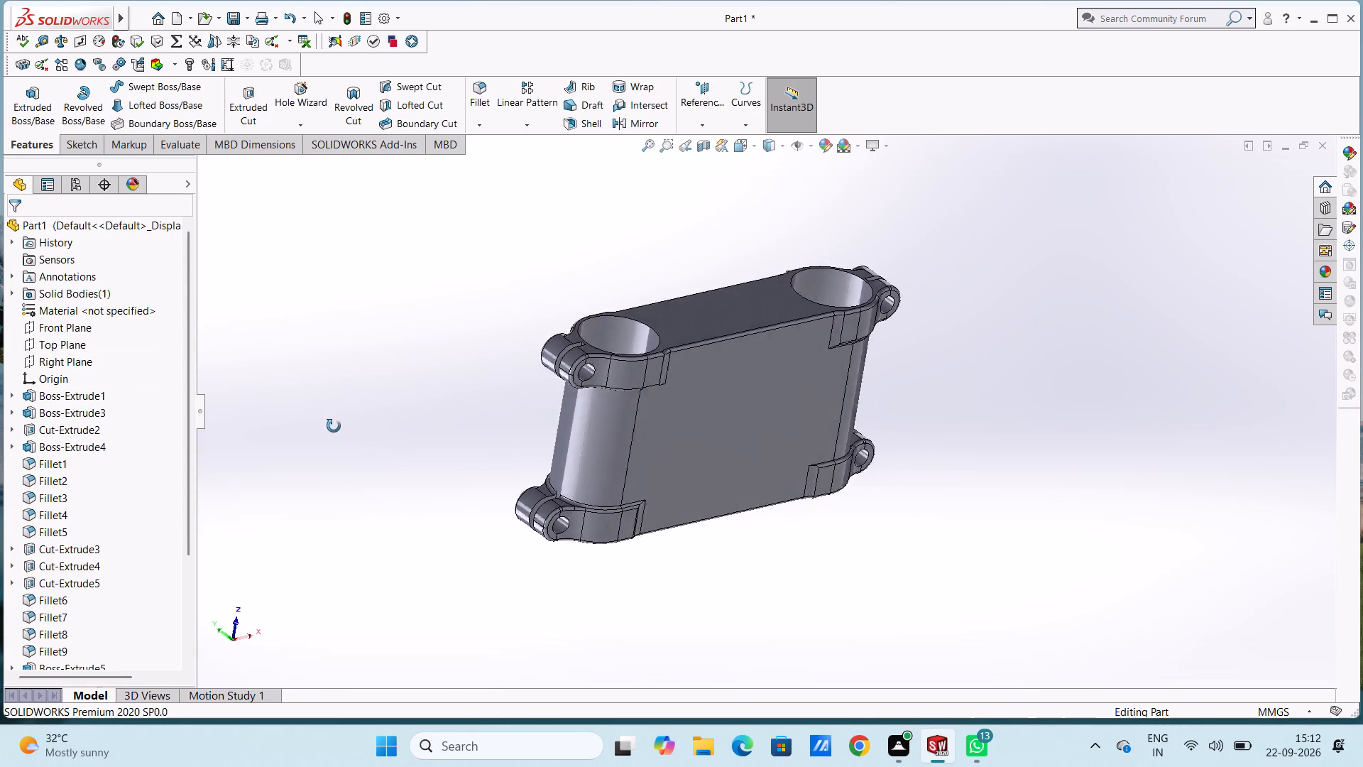
{"action": "middle_click_drag", "start_coordinate": [334, 426], "coordinate": [278, 357]}
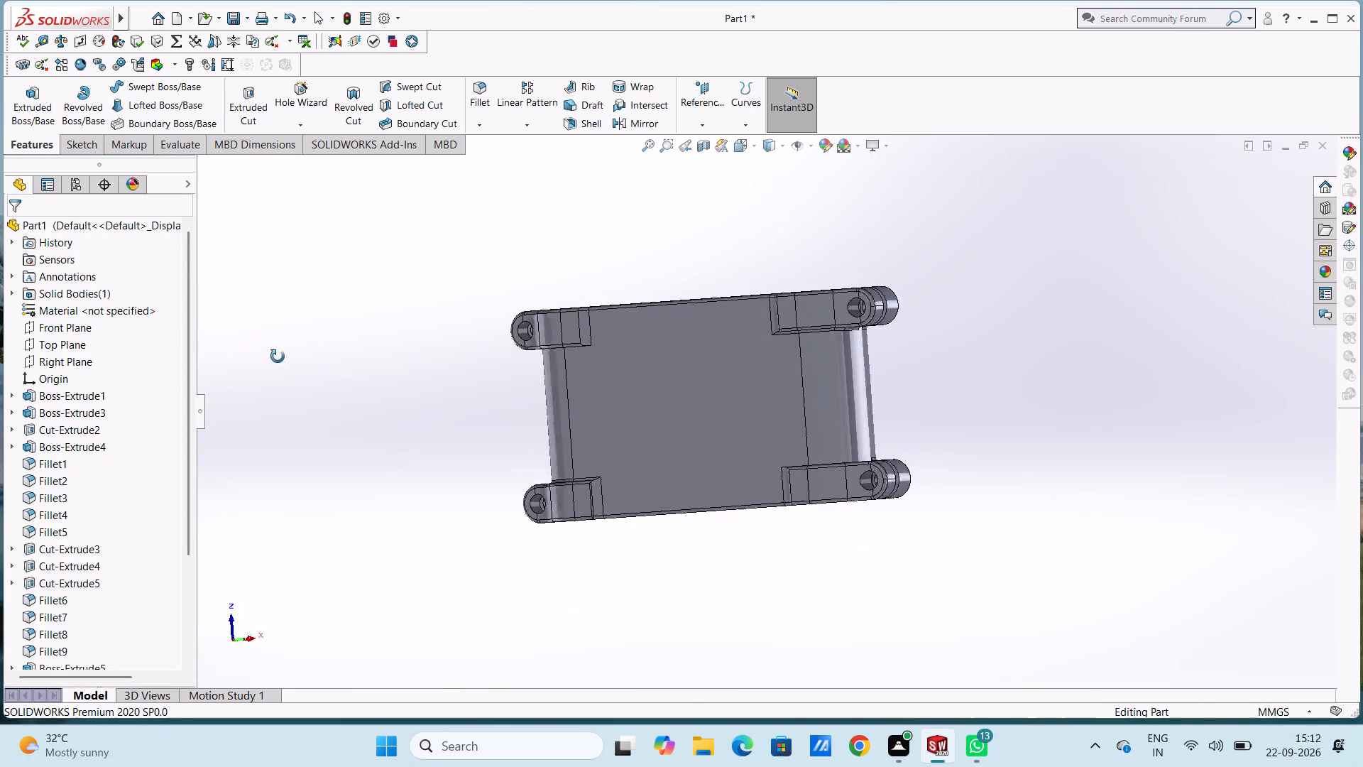
{"action": "middle_click_drag", "start_coordinate": [278, 357], "coordinate": [287, 293]}
{"action": "middle_click_drag", "start_coordinate": [330, 423], "coordinate": [351, 322]}
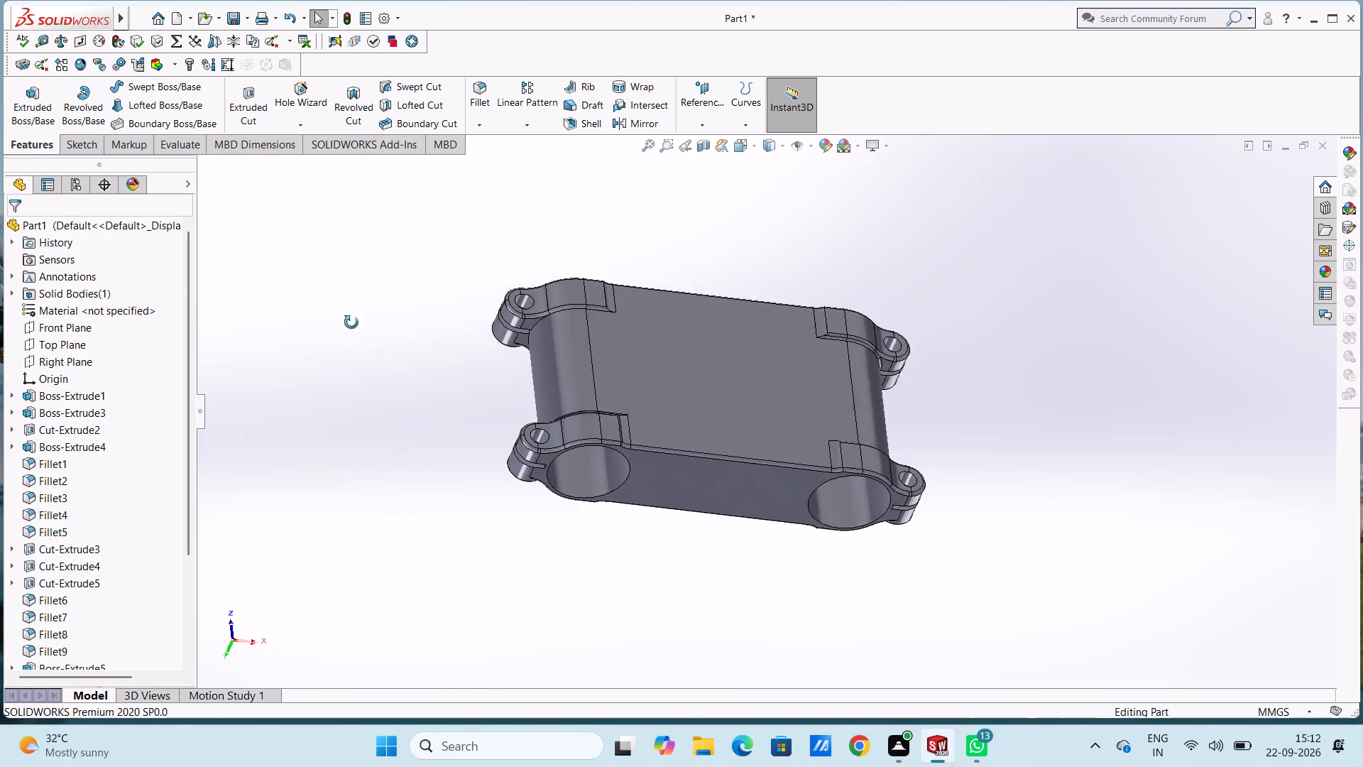
{"action": "middle_click_drag", "start_coordinate": [351, 322], "coordinate": [368, 408]}
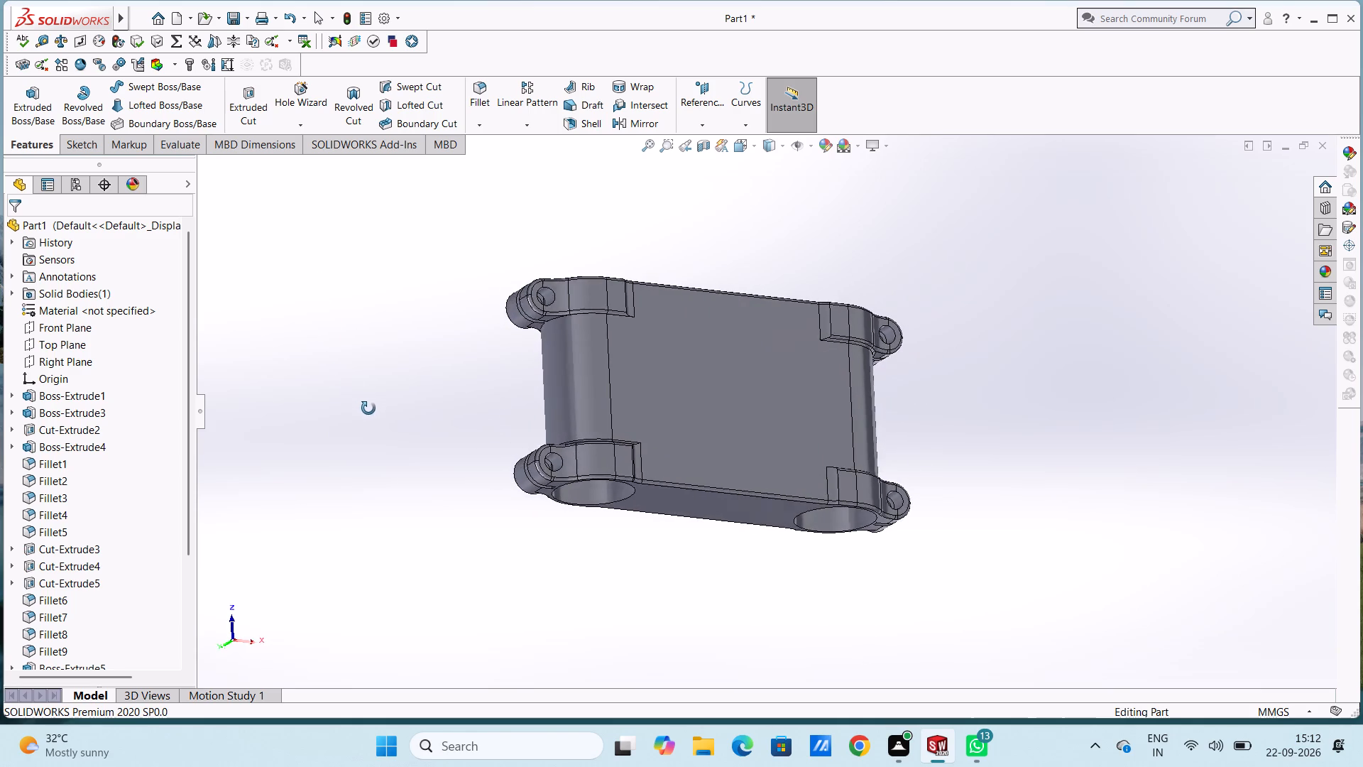
{"action": "middle_click_drag", "start_coordinate": [368, 408], "coordinate": [493, 418]}
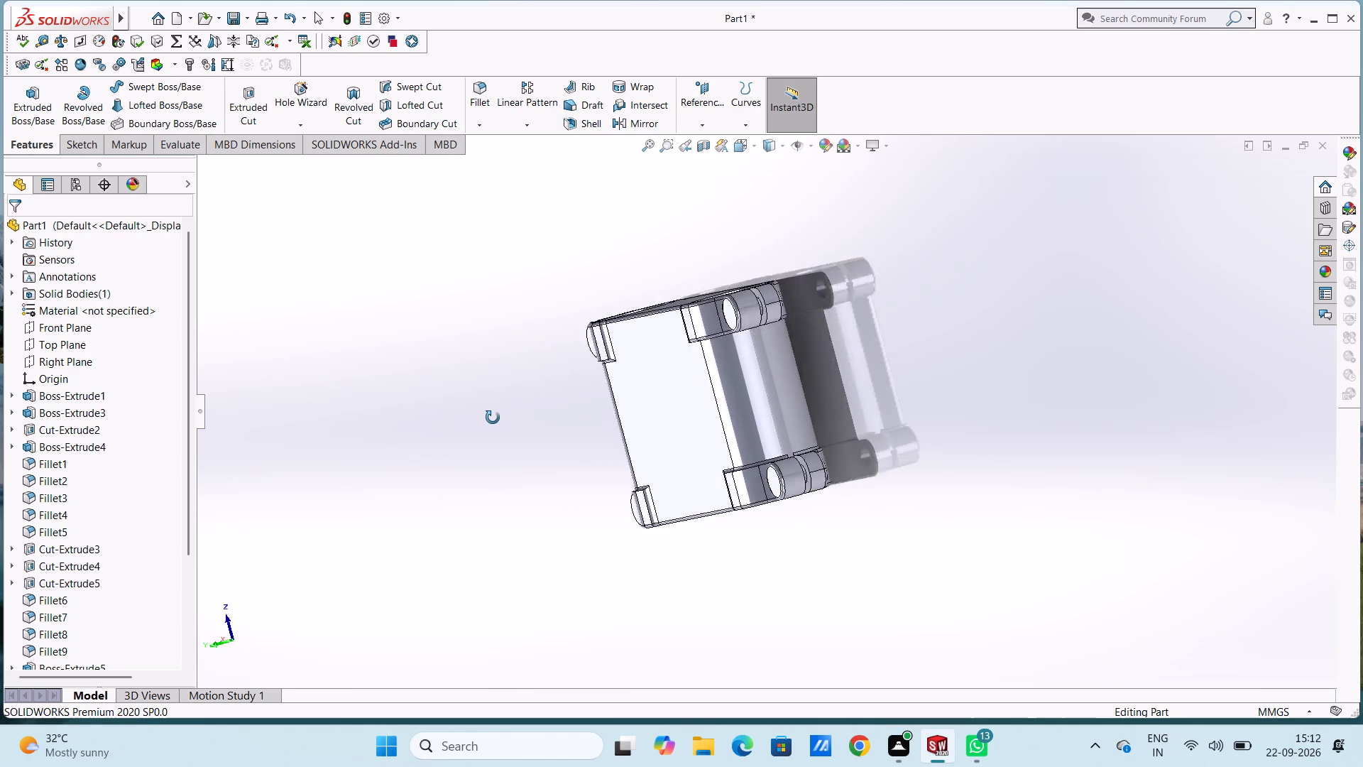
{"action": "middle_click_drag", "start_coordinate": [493, 418], "coordinate": [452, 454]}
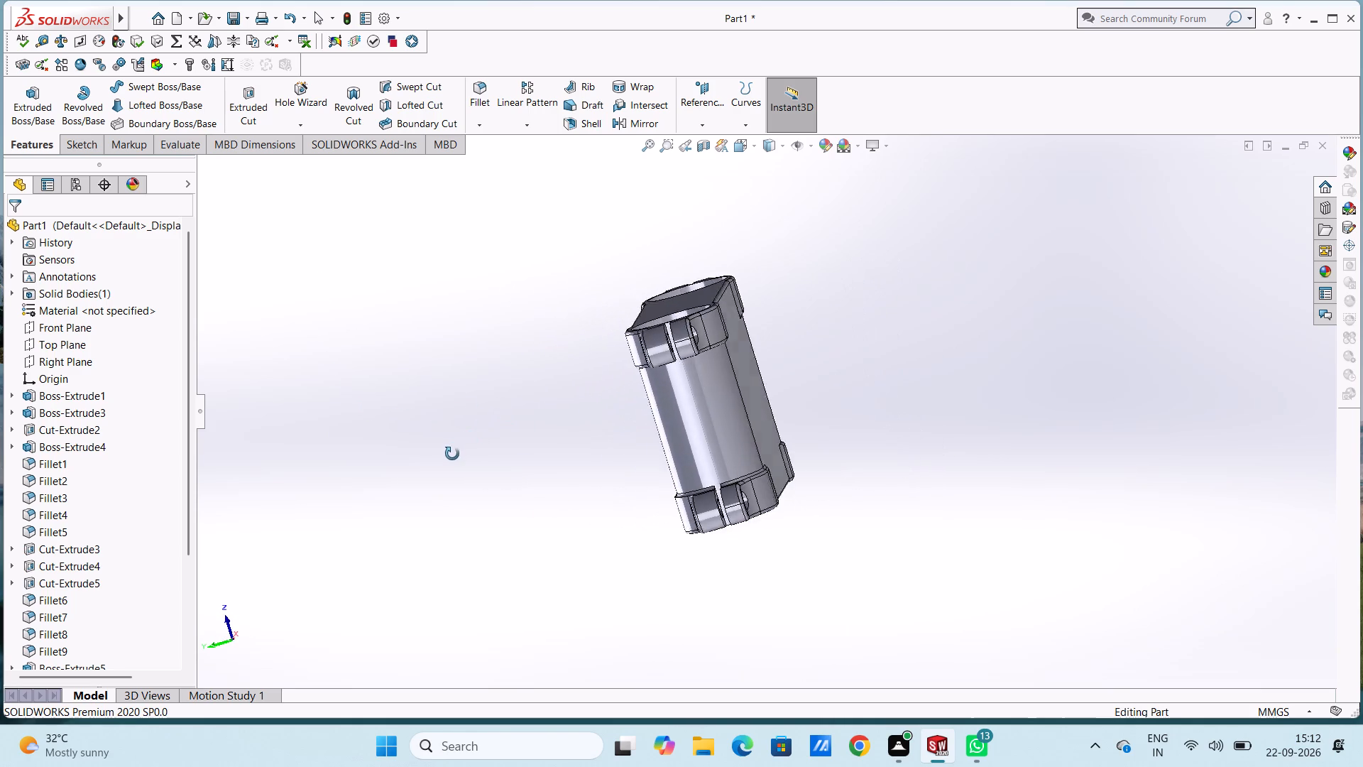
{"action": "middle_click_drag", "start_coordinate": [452, 454], "coordinate": [454, 422]}
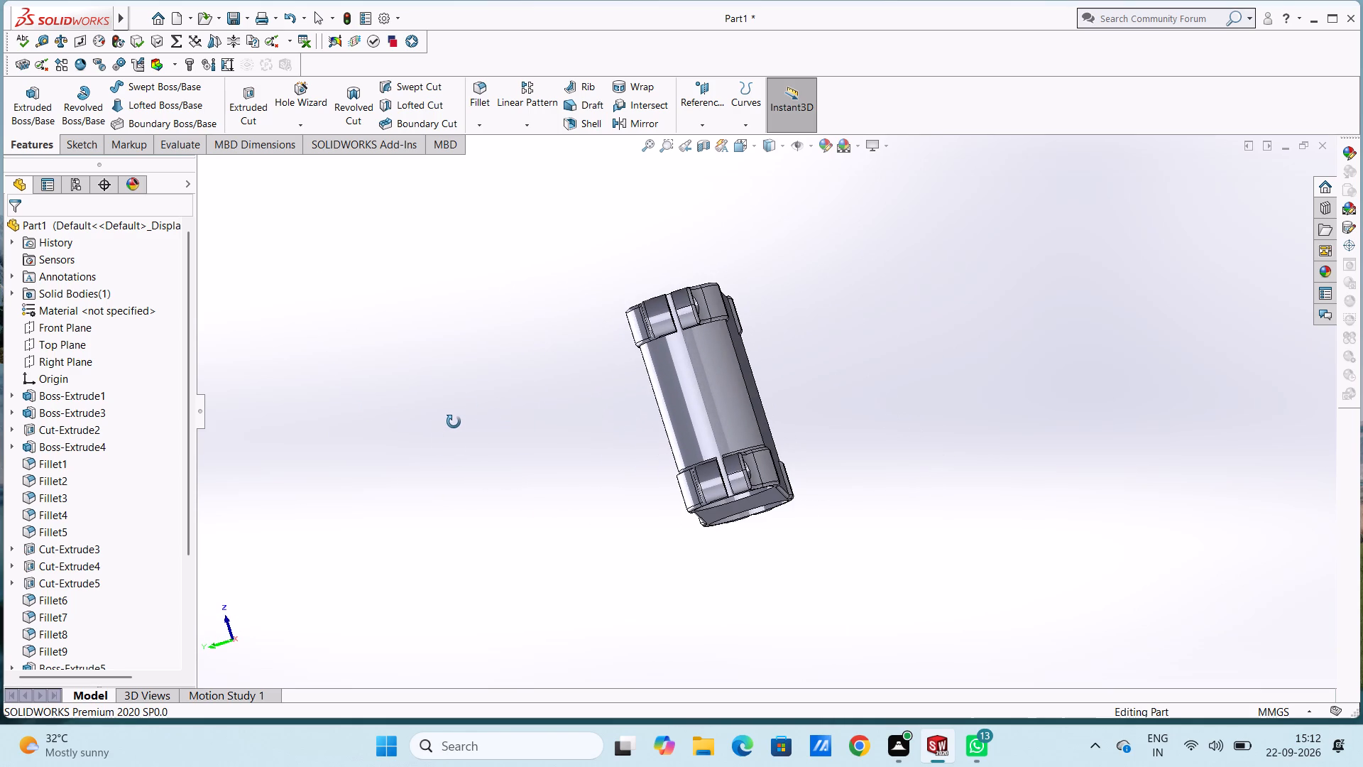
{"action": "middle_click_drag", "start_coordinate": [454, 422], "coordinate": [553, 406]}
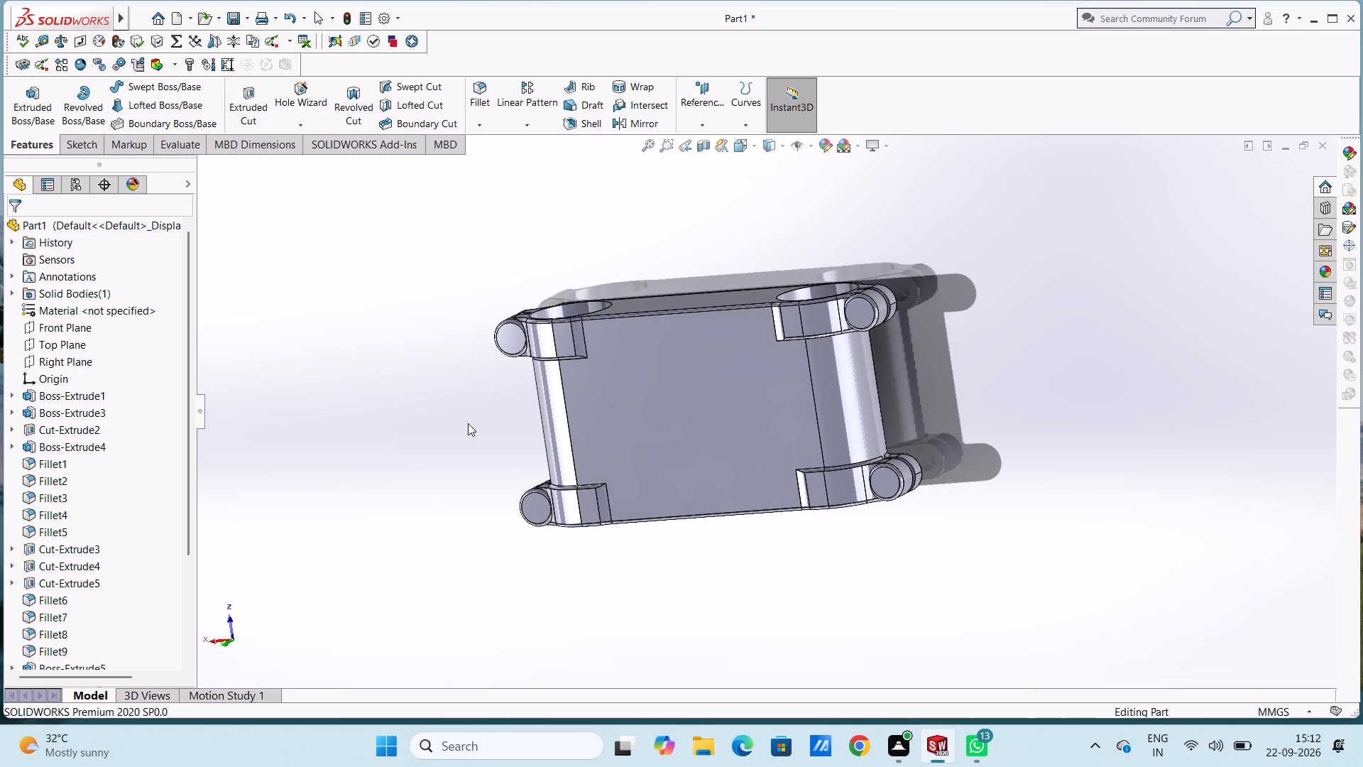
{"action": "key", "text": "ctrl+5"}
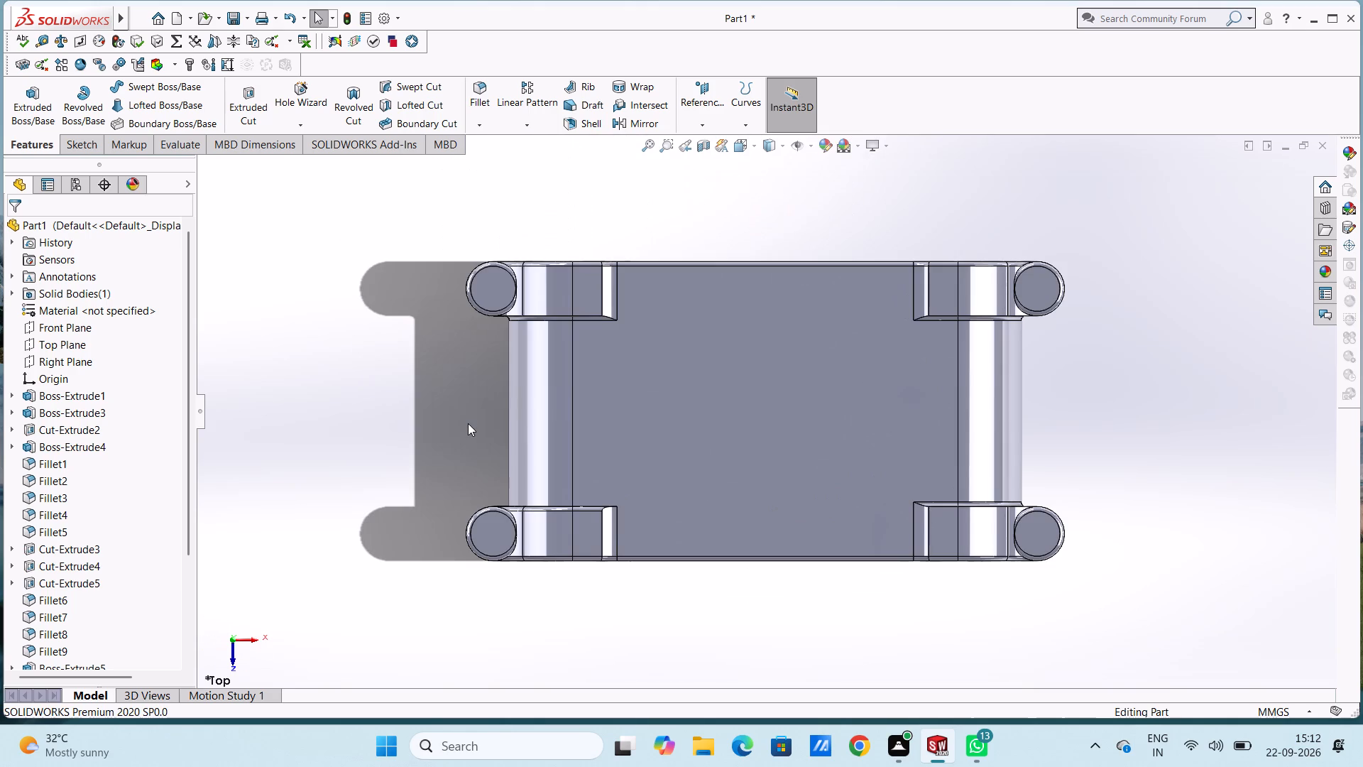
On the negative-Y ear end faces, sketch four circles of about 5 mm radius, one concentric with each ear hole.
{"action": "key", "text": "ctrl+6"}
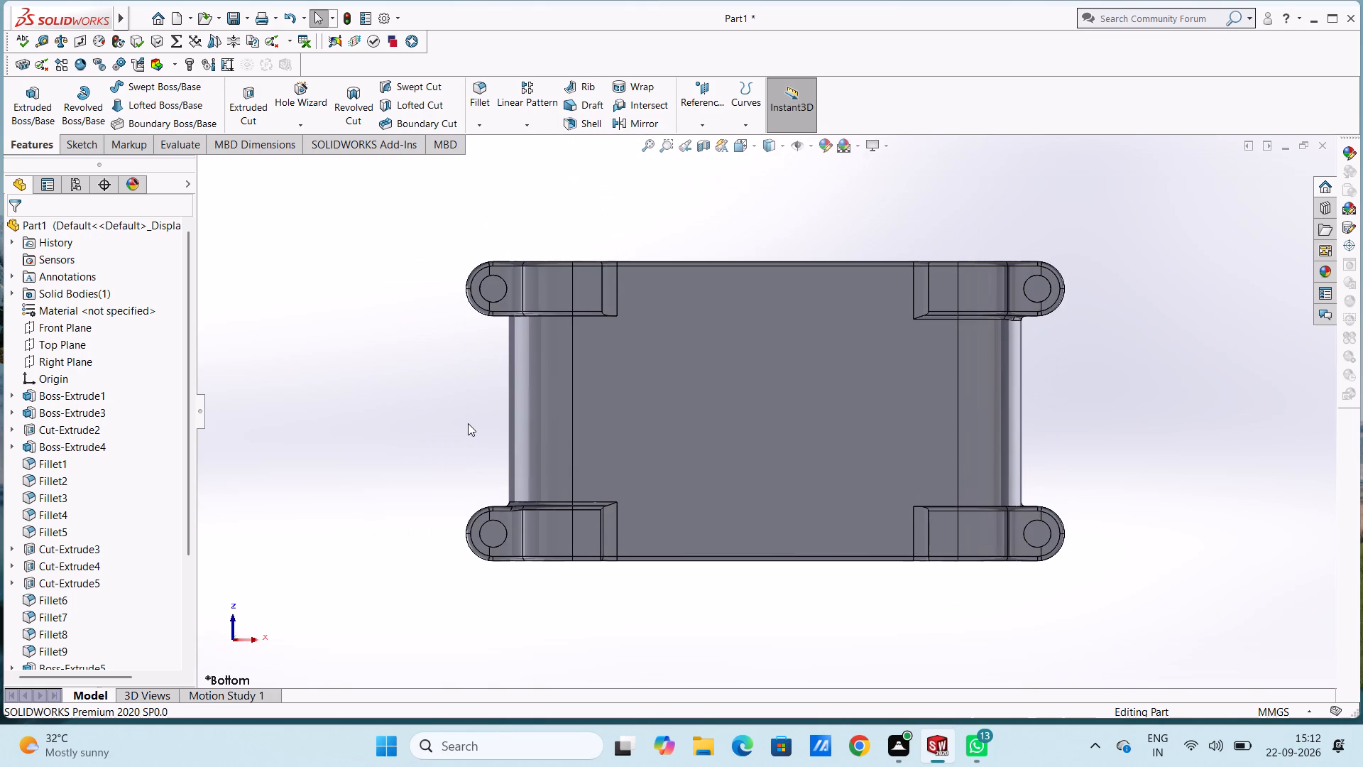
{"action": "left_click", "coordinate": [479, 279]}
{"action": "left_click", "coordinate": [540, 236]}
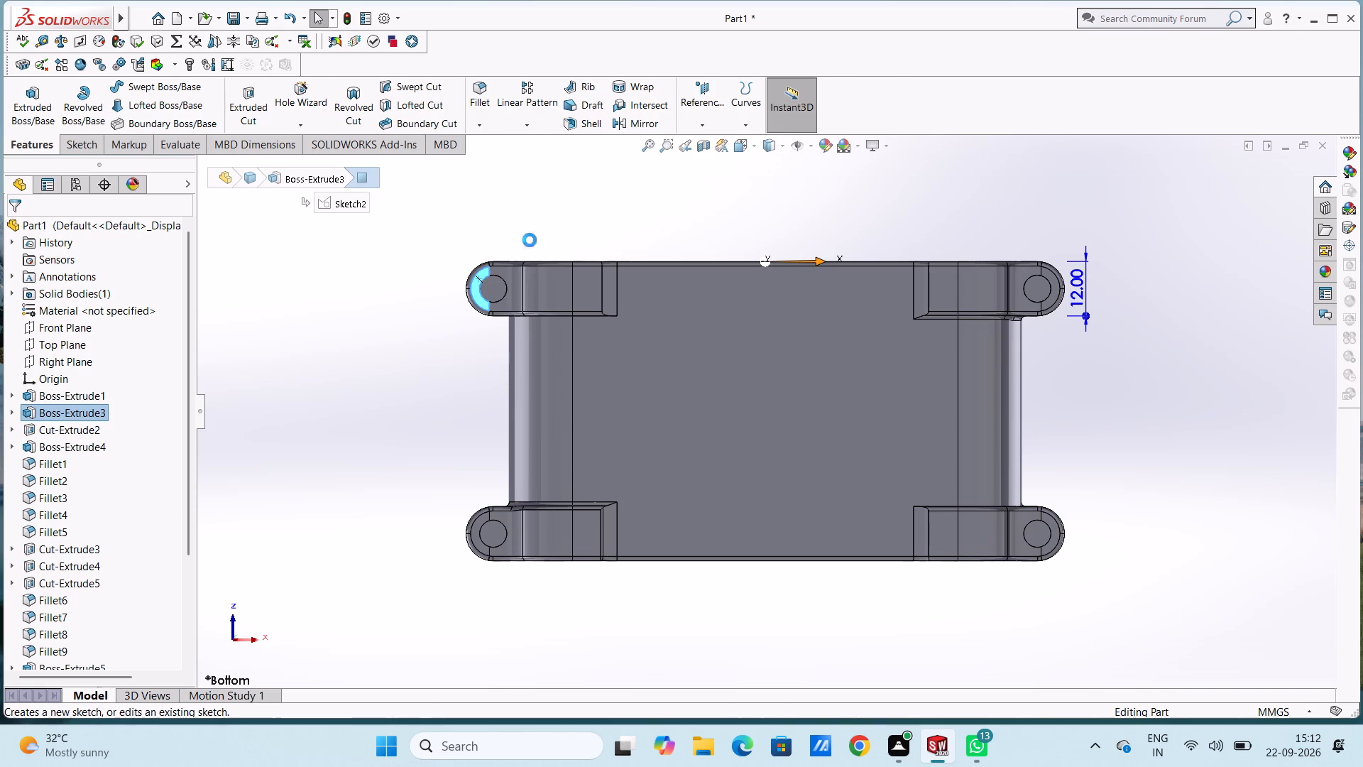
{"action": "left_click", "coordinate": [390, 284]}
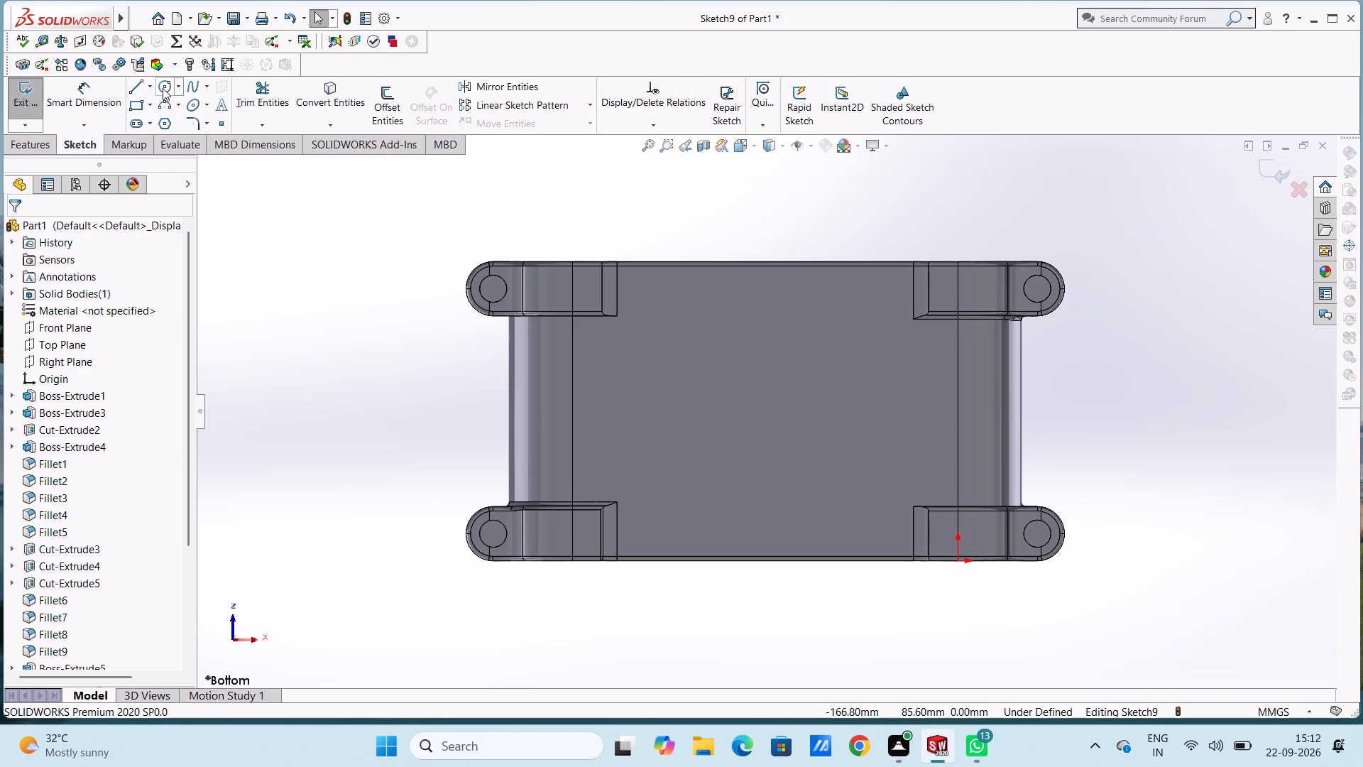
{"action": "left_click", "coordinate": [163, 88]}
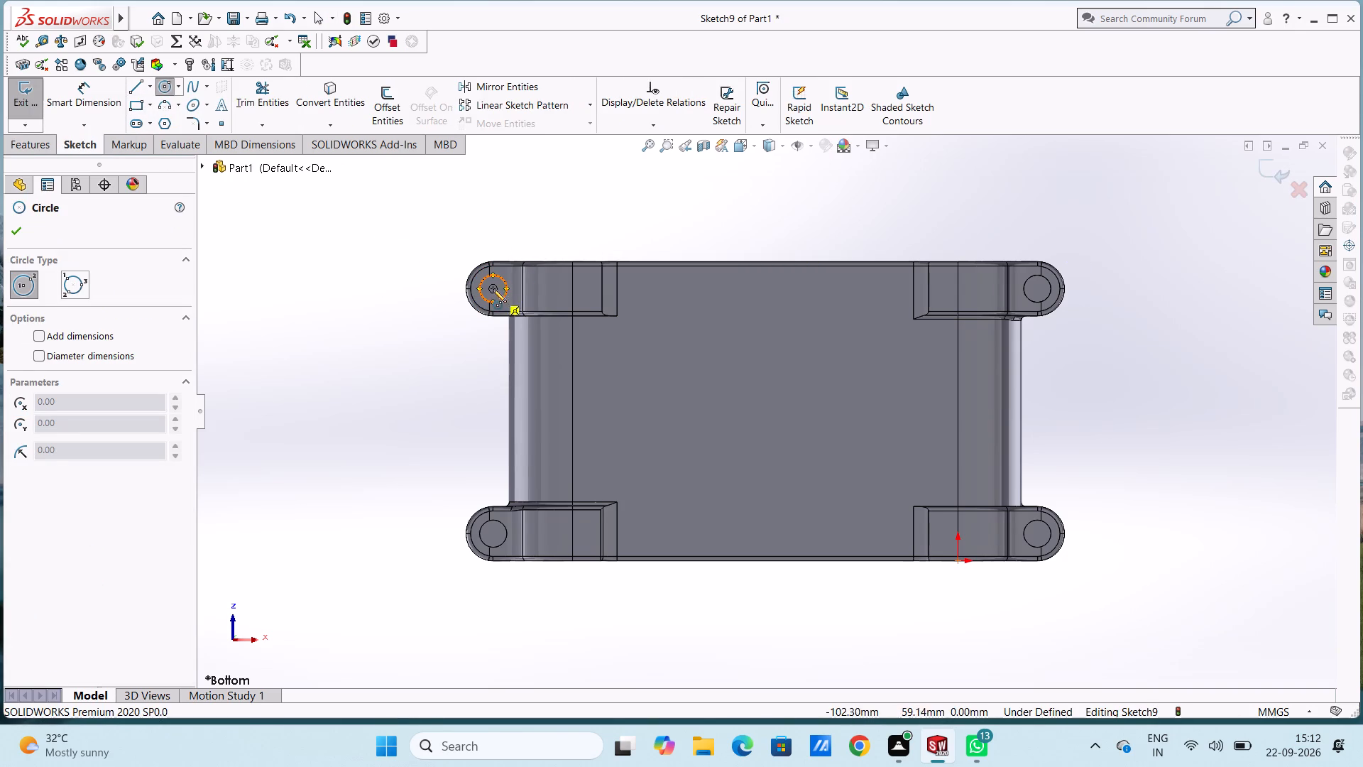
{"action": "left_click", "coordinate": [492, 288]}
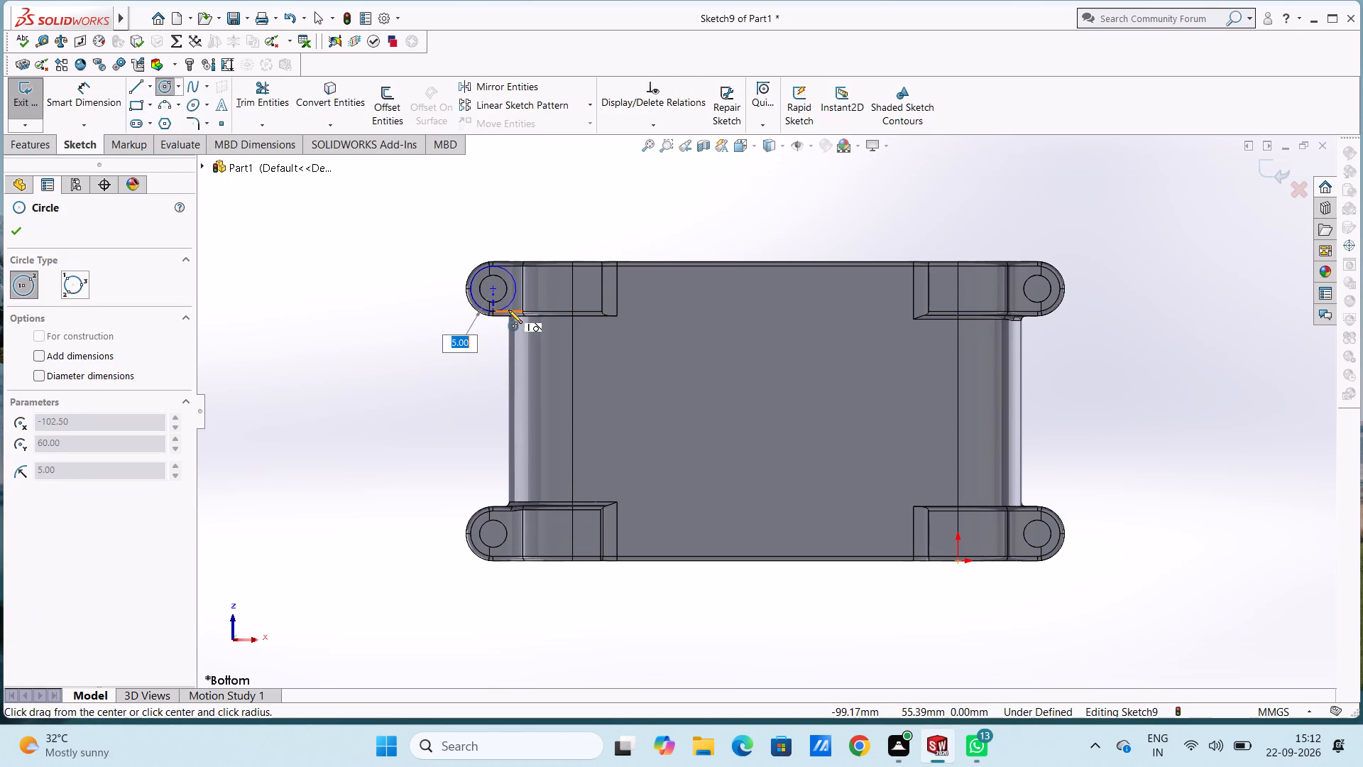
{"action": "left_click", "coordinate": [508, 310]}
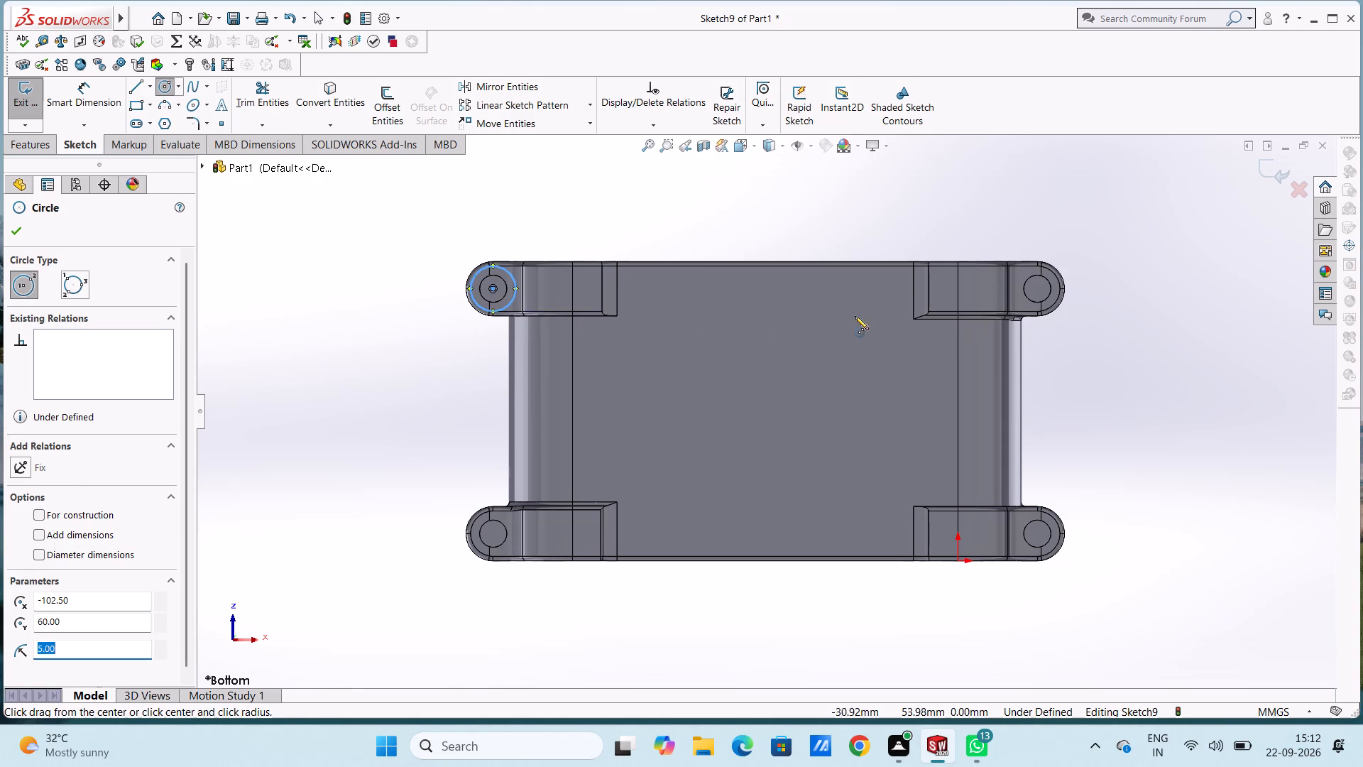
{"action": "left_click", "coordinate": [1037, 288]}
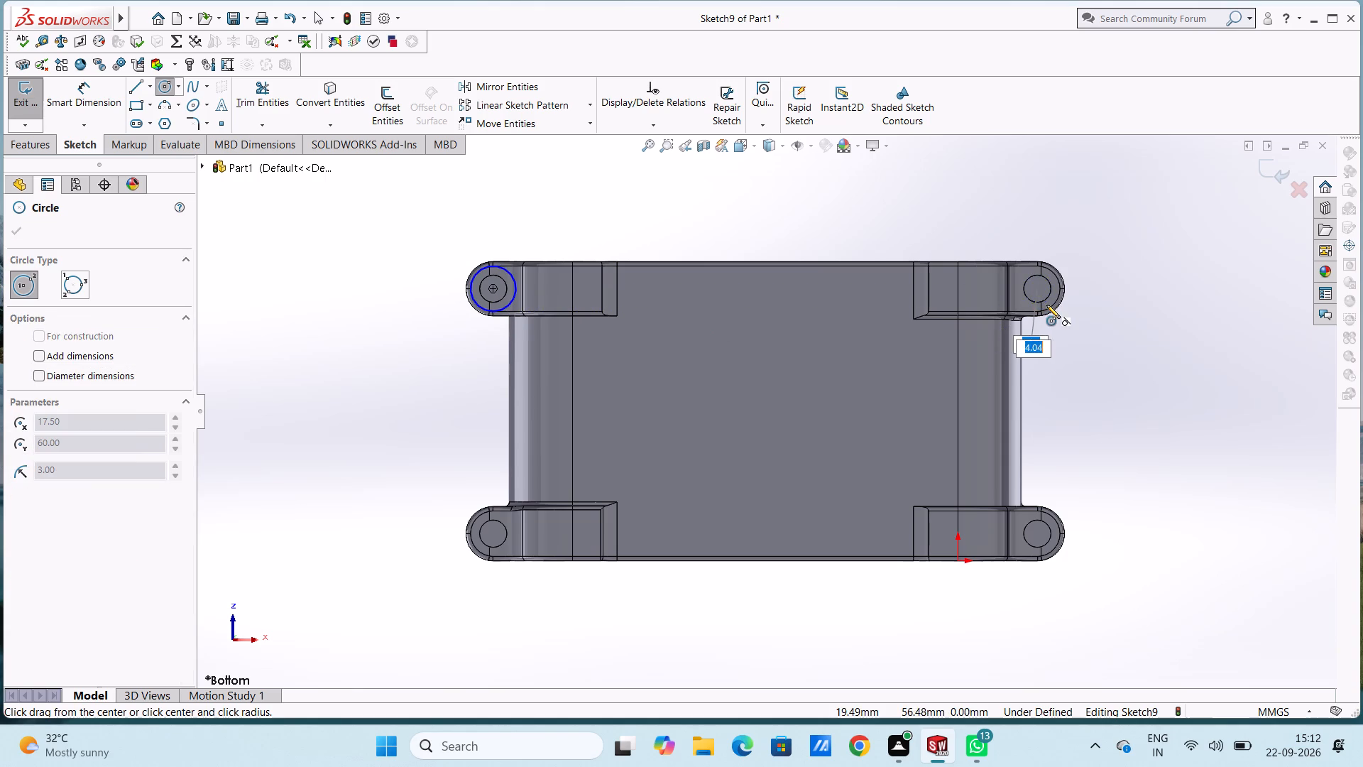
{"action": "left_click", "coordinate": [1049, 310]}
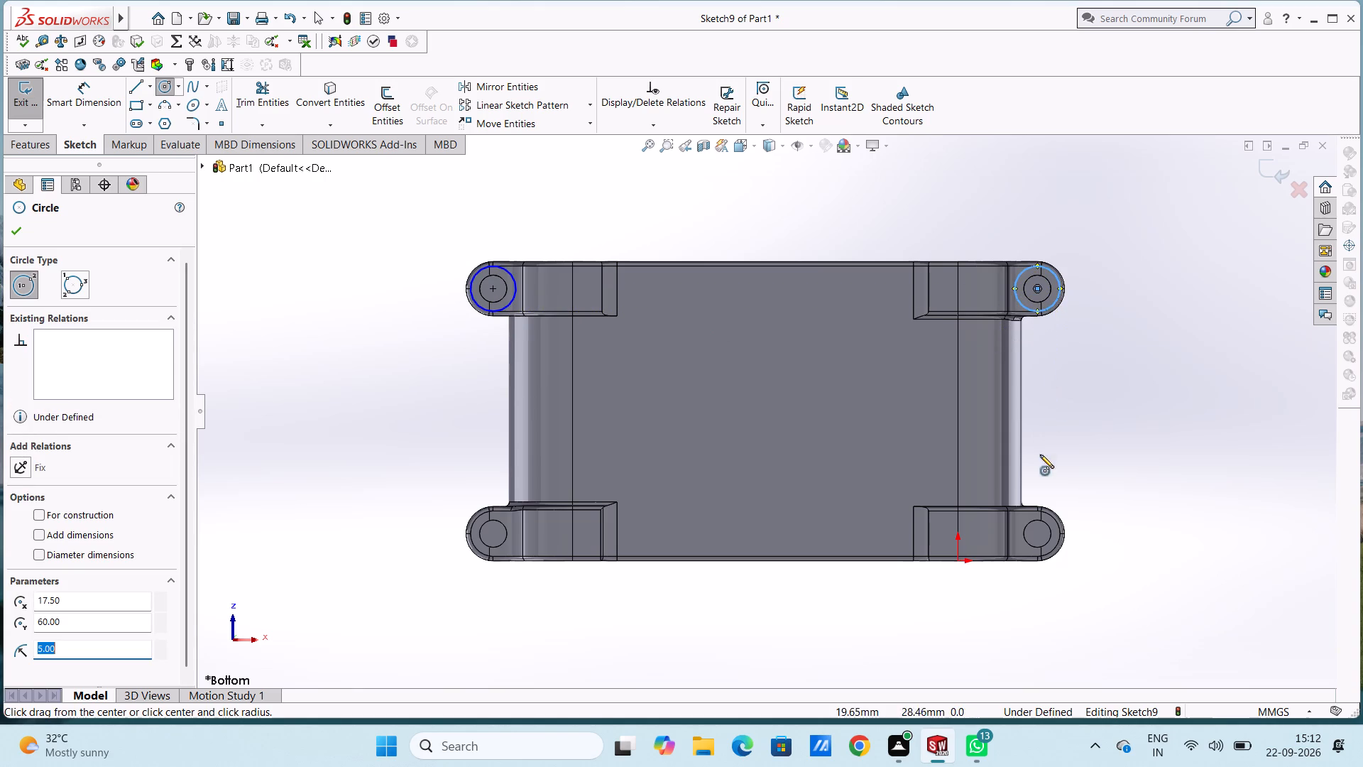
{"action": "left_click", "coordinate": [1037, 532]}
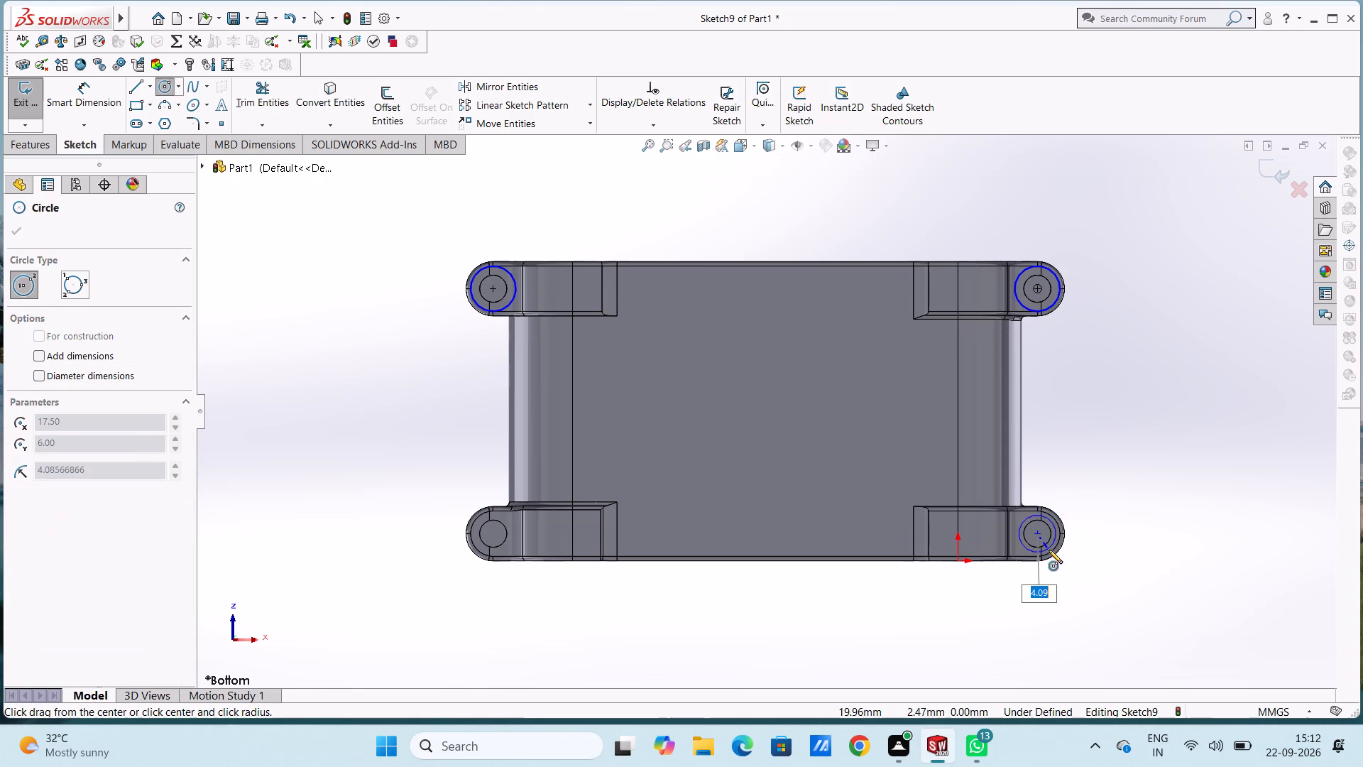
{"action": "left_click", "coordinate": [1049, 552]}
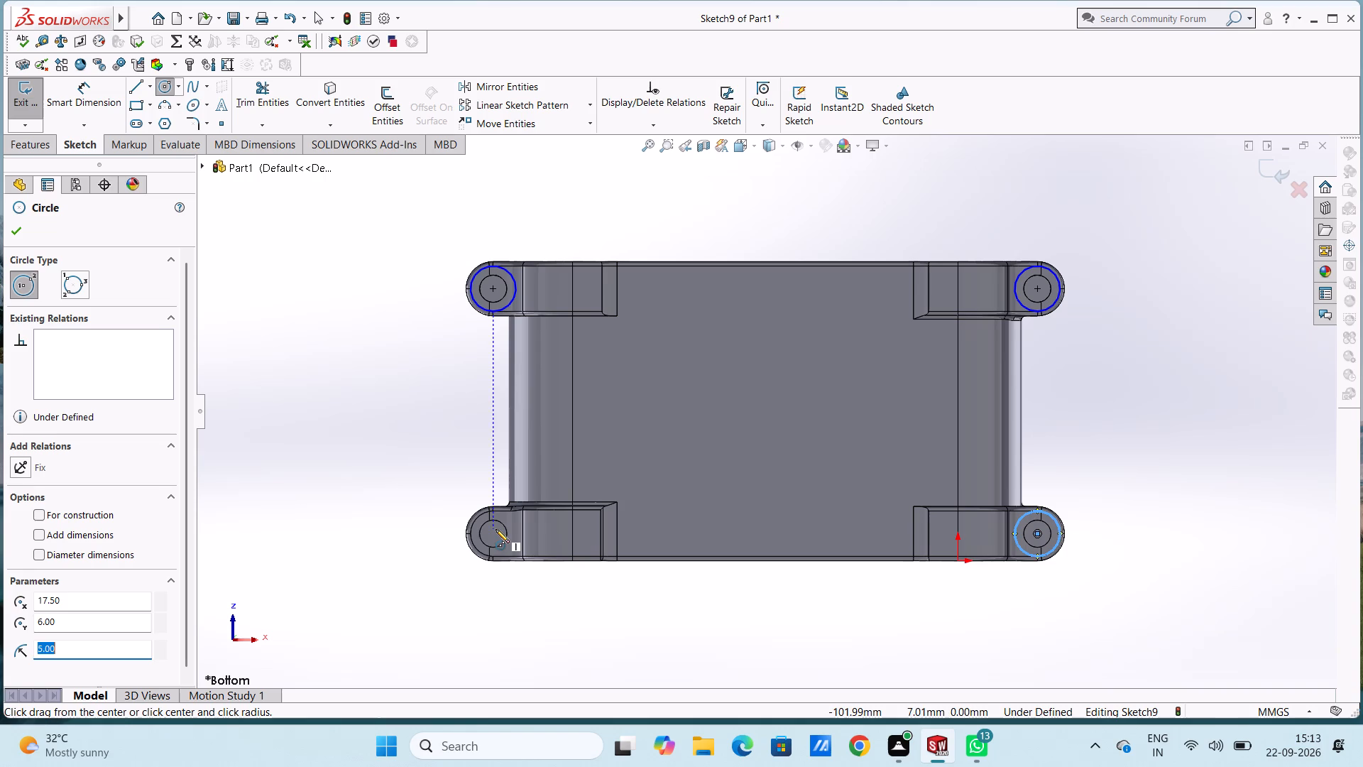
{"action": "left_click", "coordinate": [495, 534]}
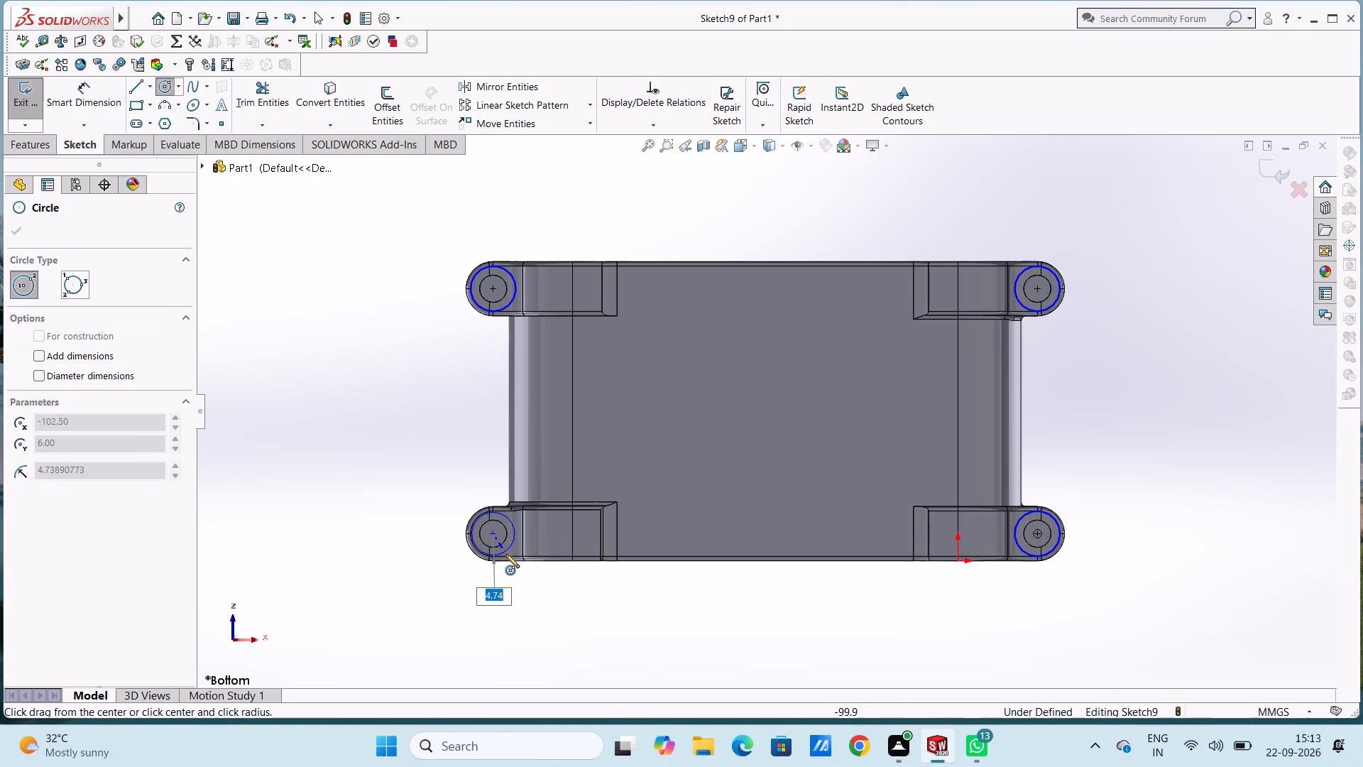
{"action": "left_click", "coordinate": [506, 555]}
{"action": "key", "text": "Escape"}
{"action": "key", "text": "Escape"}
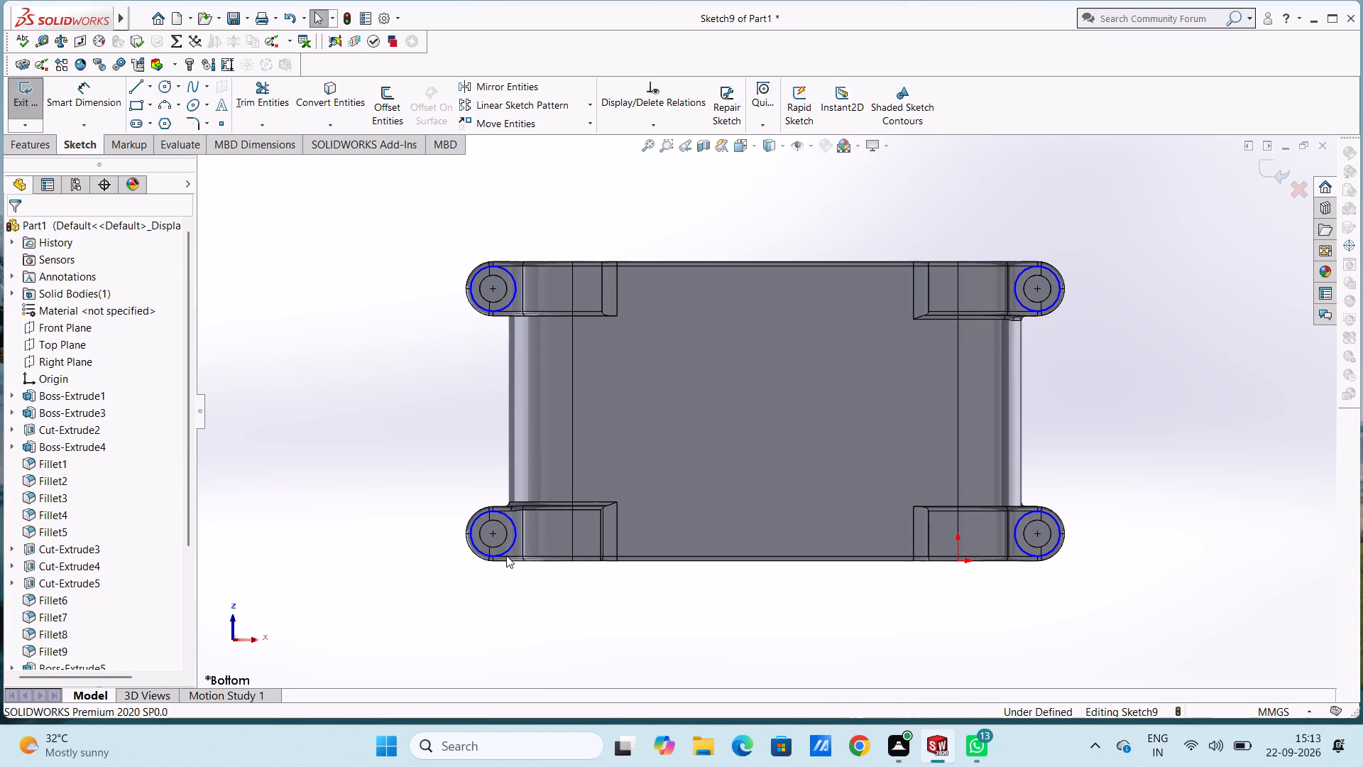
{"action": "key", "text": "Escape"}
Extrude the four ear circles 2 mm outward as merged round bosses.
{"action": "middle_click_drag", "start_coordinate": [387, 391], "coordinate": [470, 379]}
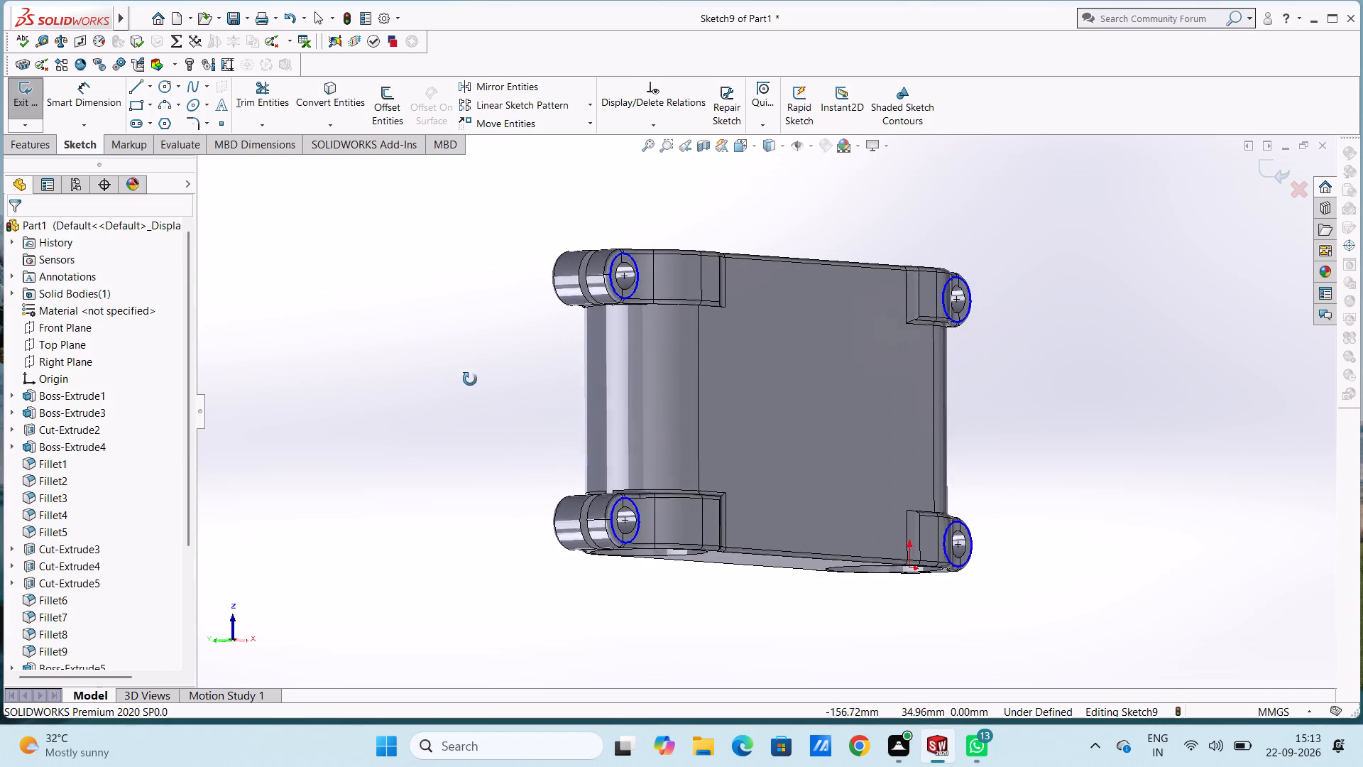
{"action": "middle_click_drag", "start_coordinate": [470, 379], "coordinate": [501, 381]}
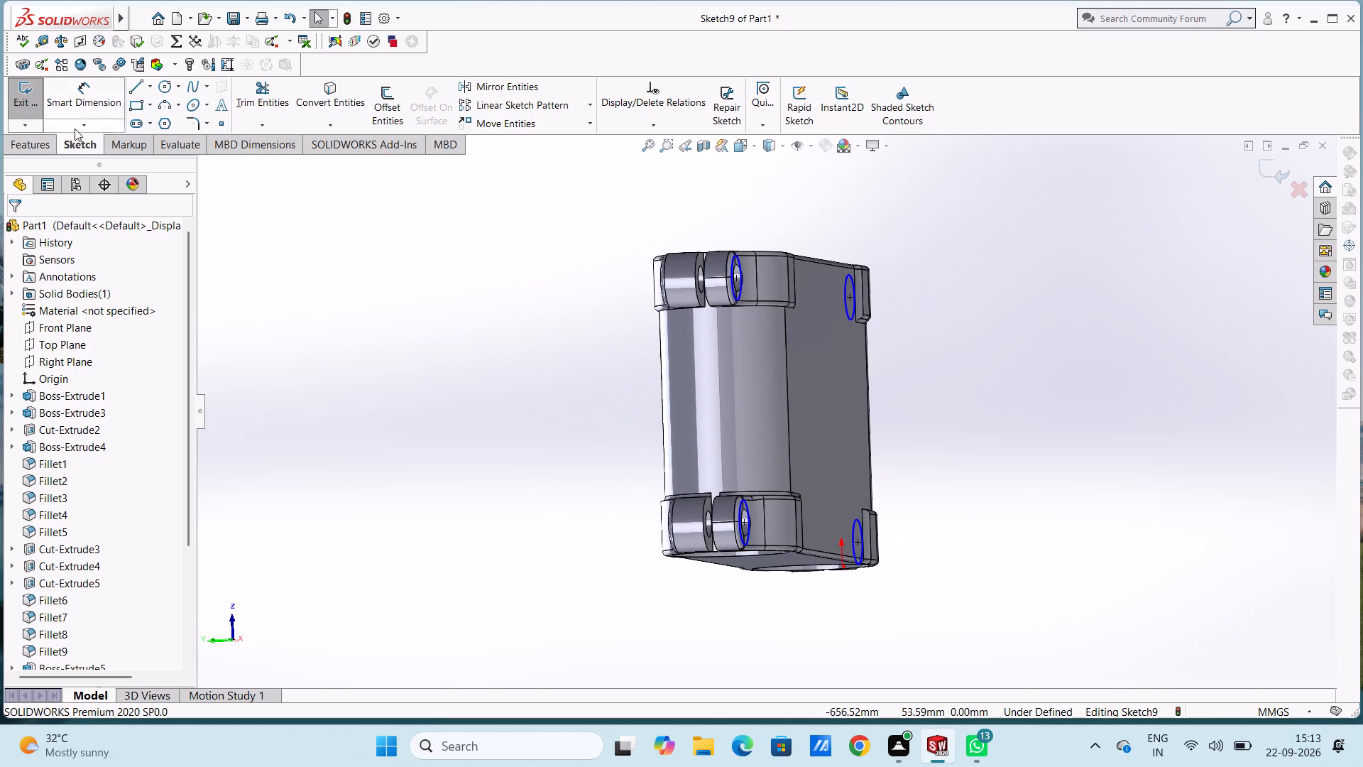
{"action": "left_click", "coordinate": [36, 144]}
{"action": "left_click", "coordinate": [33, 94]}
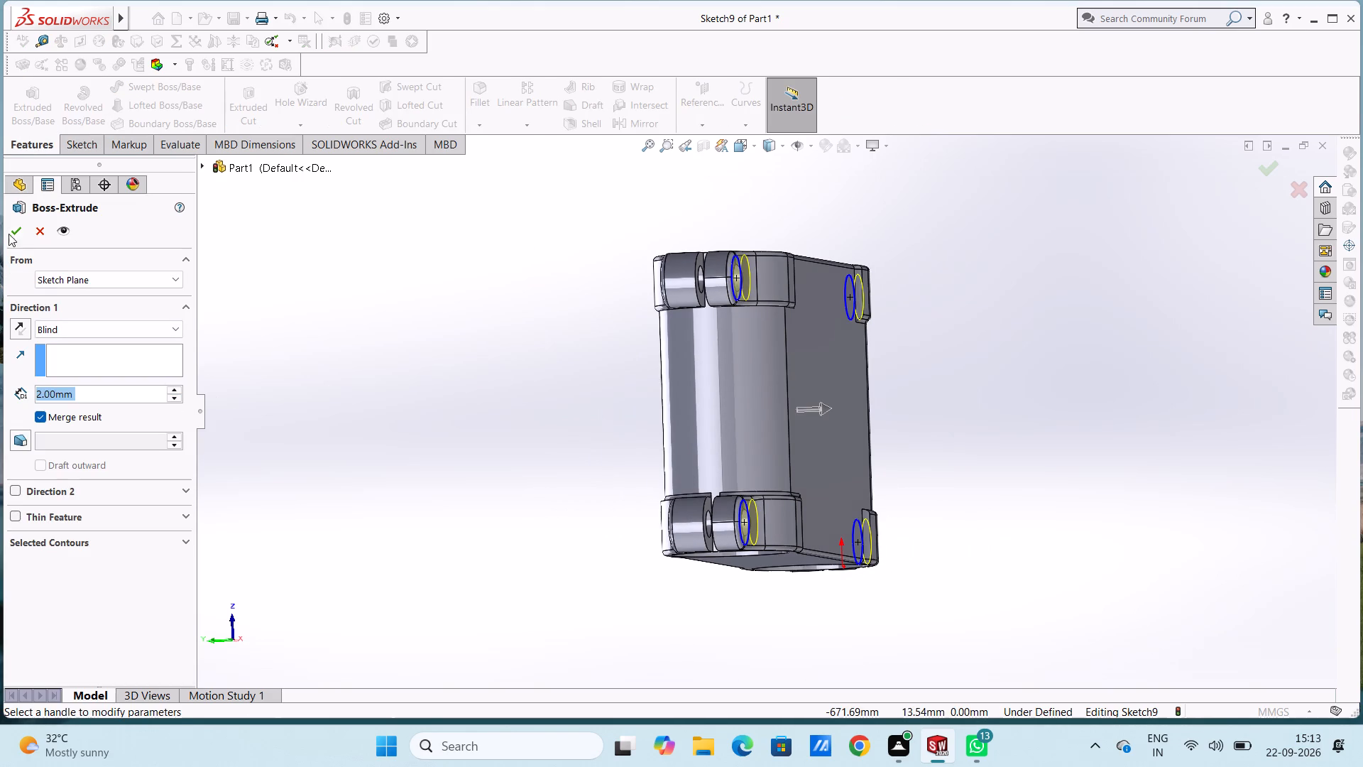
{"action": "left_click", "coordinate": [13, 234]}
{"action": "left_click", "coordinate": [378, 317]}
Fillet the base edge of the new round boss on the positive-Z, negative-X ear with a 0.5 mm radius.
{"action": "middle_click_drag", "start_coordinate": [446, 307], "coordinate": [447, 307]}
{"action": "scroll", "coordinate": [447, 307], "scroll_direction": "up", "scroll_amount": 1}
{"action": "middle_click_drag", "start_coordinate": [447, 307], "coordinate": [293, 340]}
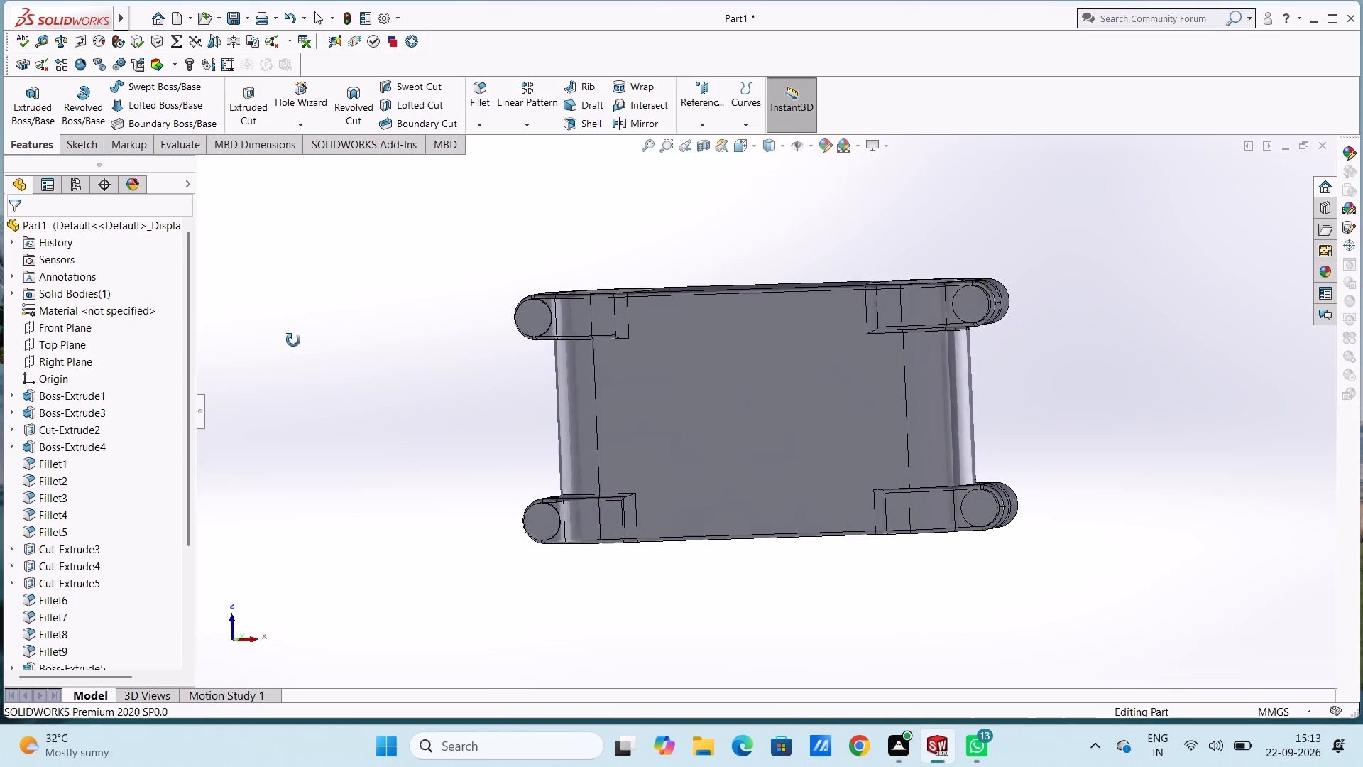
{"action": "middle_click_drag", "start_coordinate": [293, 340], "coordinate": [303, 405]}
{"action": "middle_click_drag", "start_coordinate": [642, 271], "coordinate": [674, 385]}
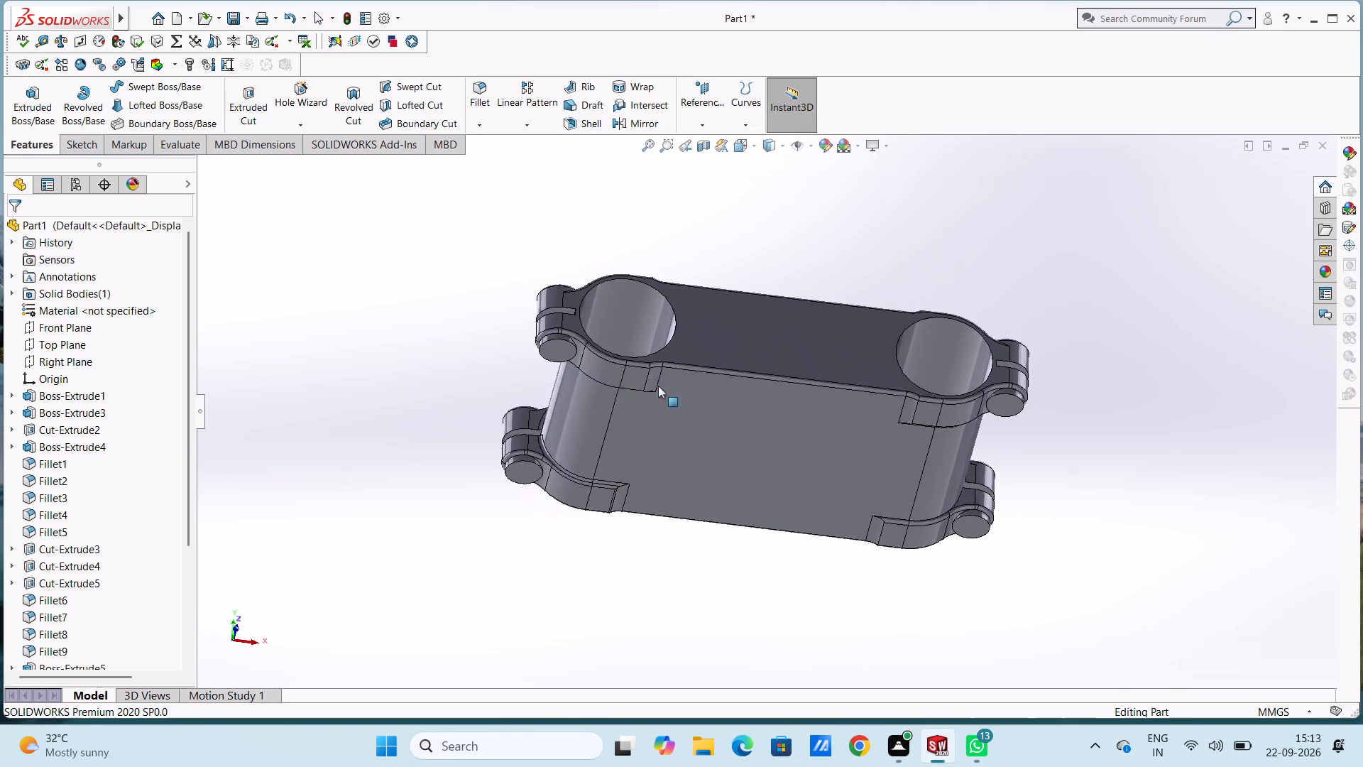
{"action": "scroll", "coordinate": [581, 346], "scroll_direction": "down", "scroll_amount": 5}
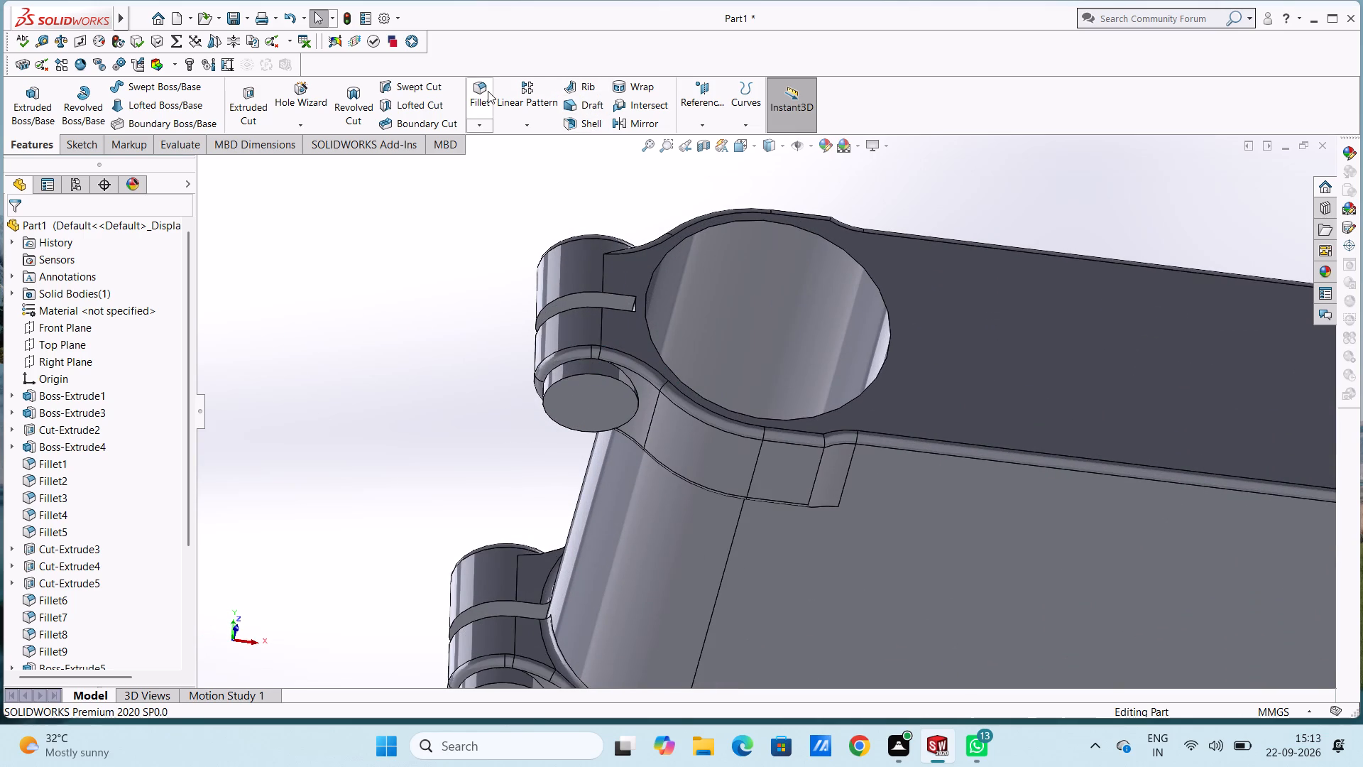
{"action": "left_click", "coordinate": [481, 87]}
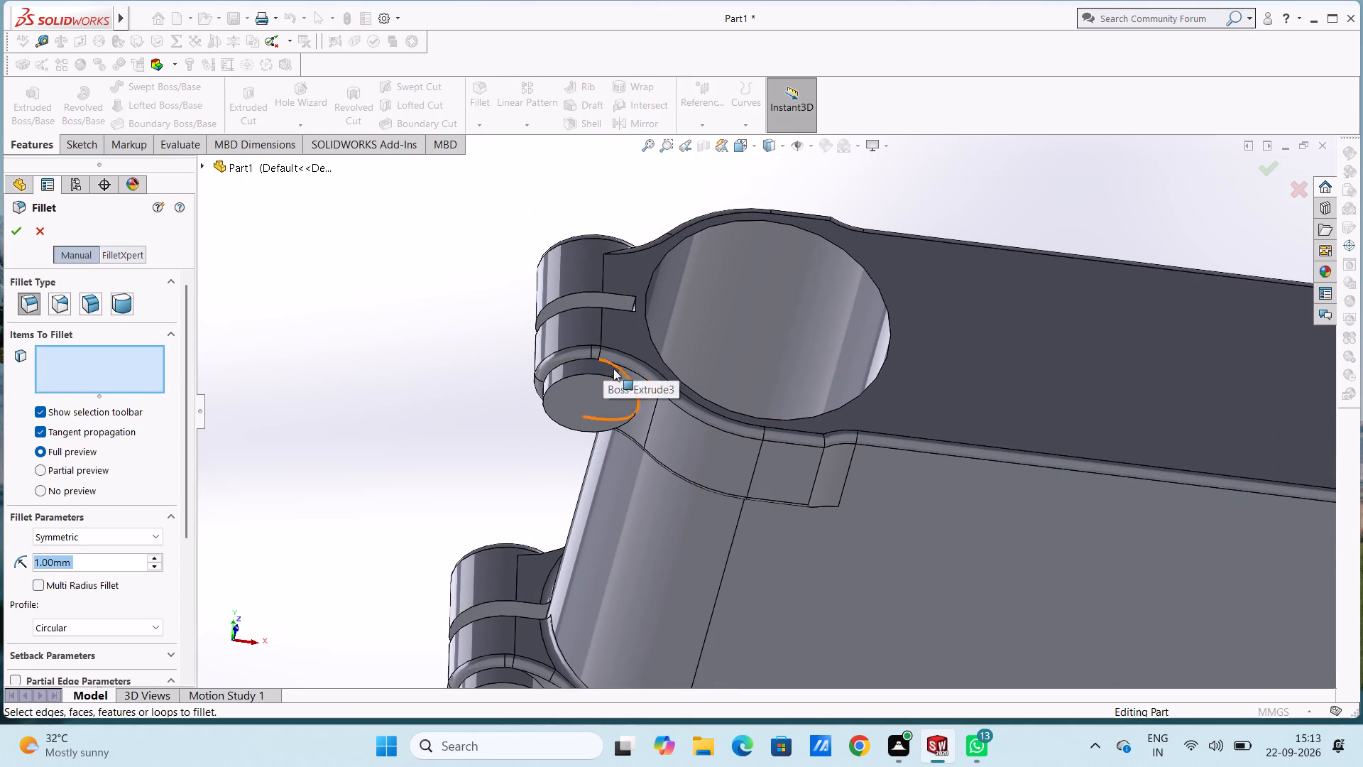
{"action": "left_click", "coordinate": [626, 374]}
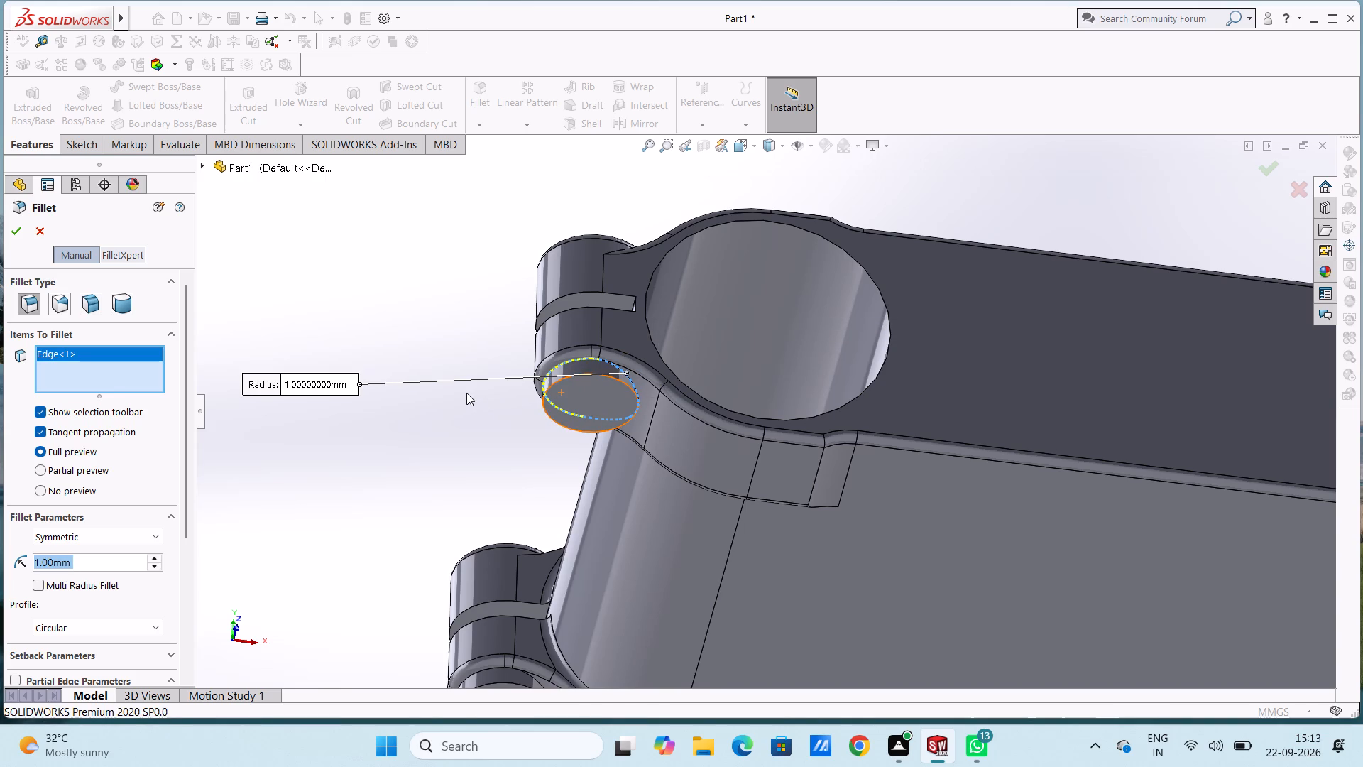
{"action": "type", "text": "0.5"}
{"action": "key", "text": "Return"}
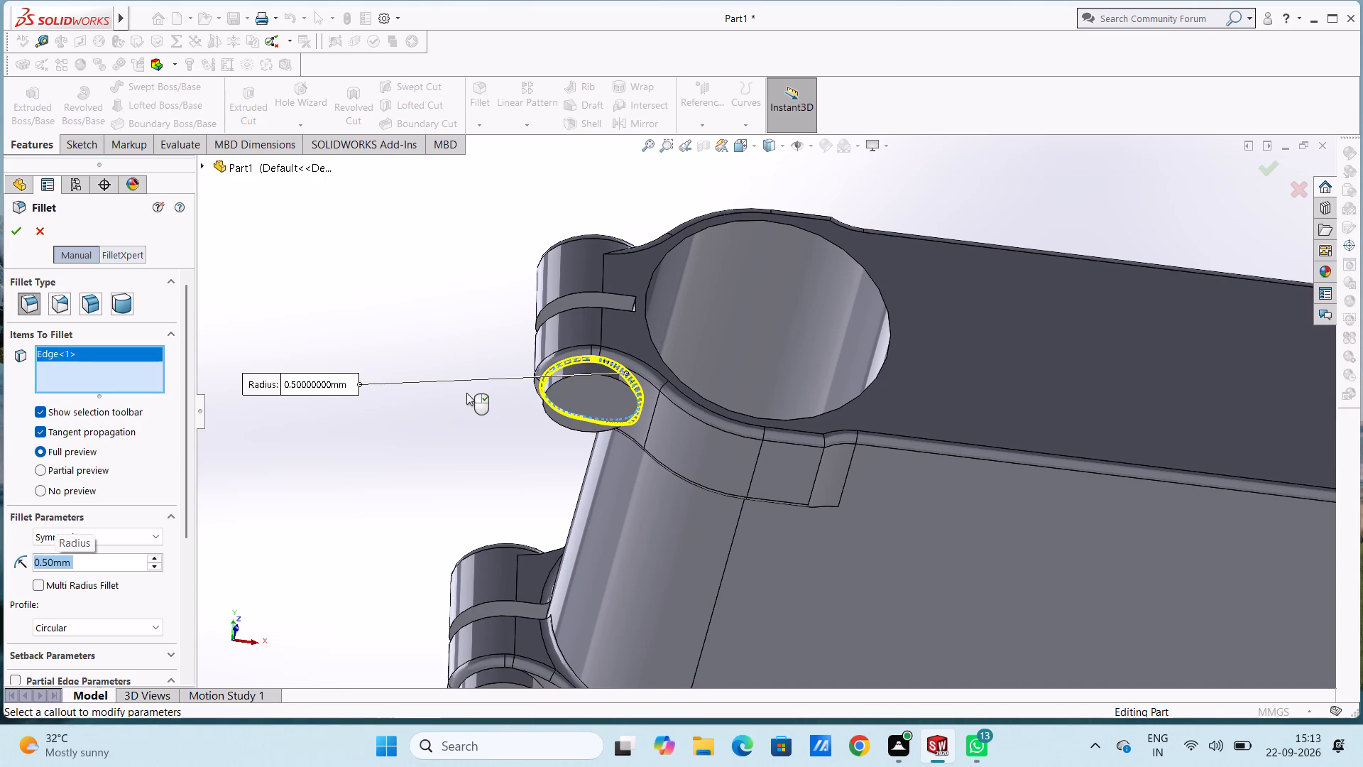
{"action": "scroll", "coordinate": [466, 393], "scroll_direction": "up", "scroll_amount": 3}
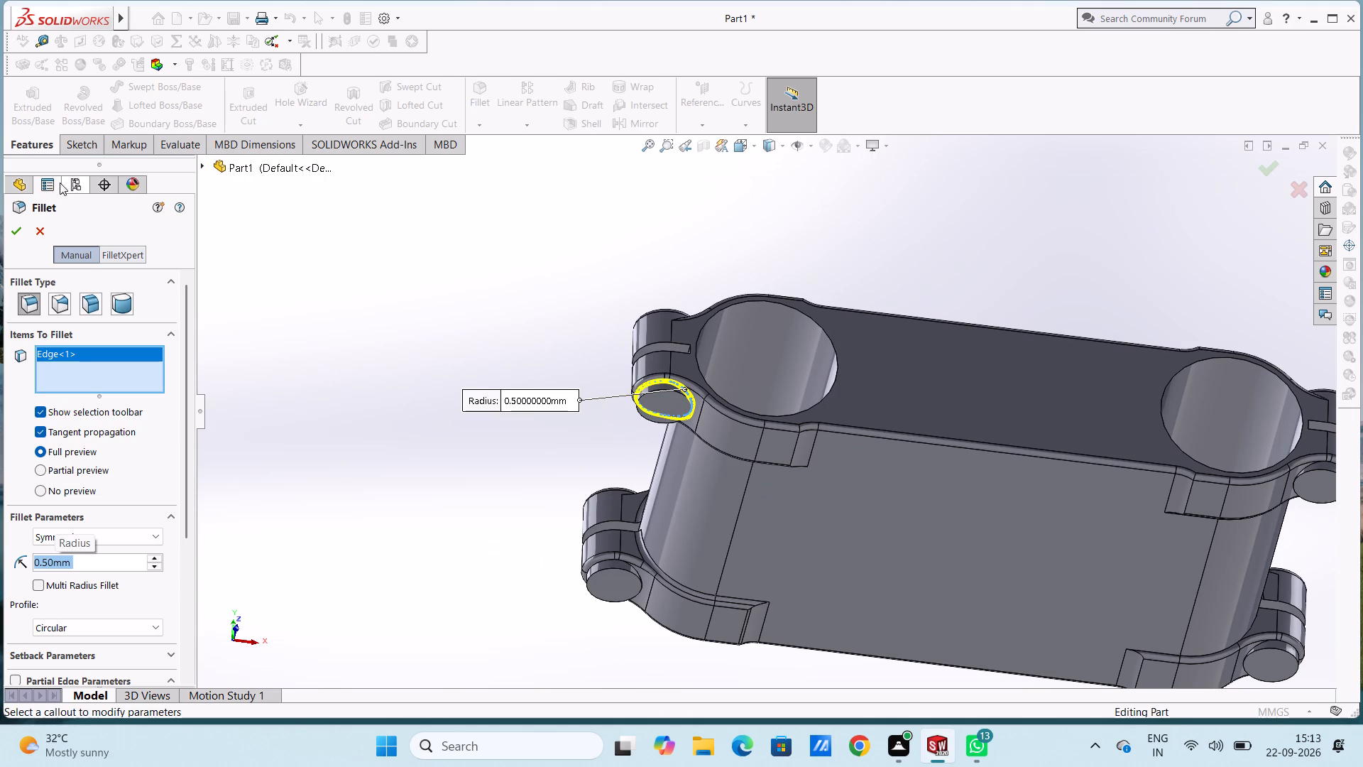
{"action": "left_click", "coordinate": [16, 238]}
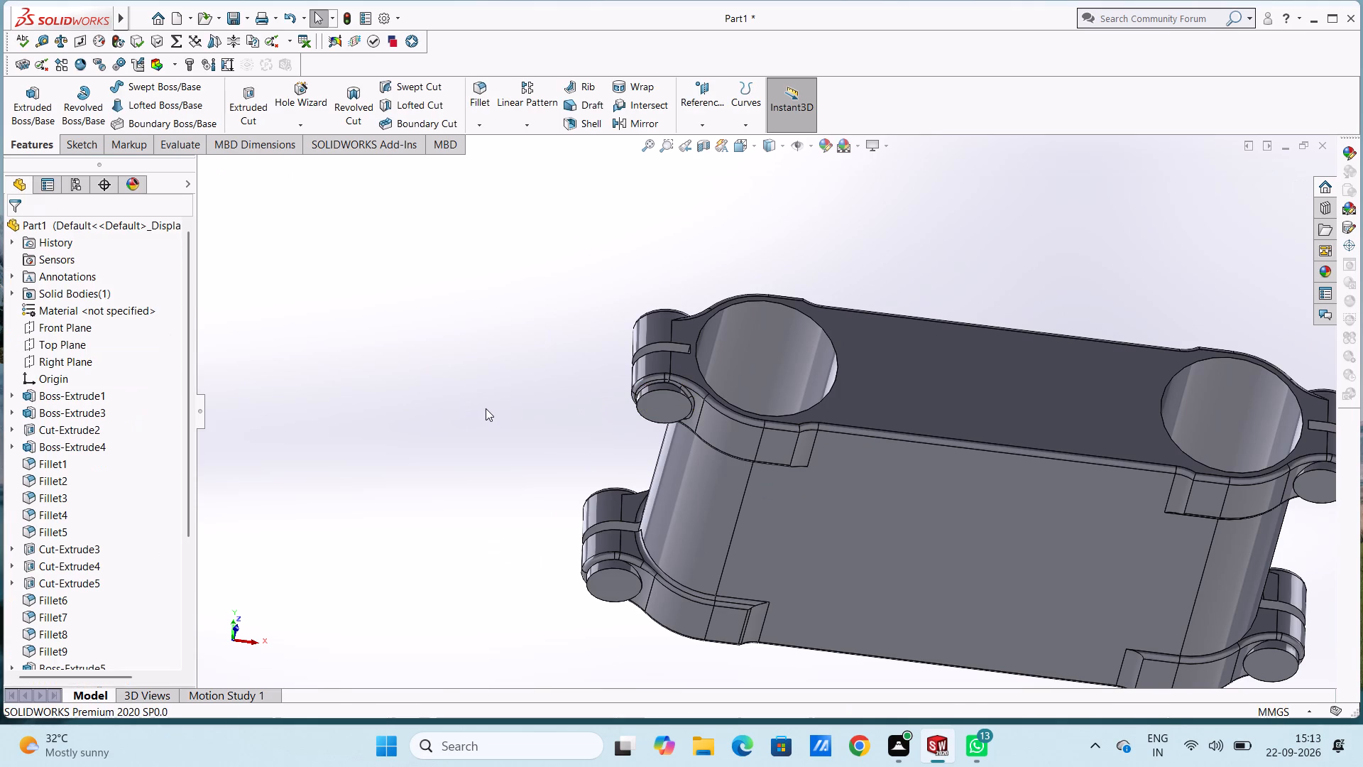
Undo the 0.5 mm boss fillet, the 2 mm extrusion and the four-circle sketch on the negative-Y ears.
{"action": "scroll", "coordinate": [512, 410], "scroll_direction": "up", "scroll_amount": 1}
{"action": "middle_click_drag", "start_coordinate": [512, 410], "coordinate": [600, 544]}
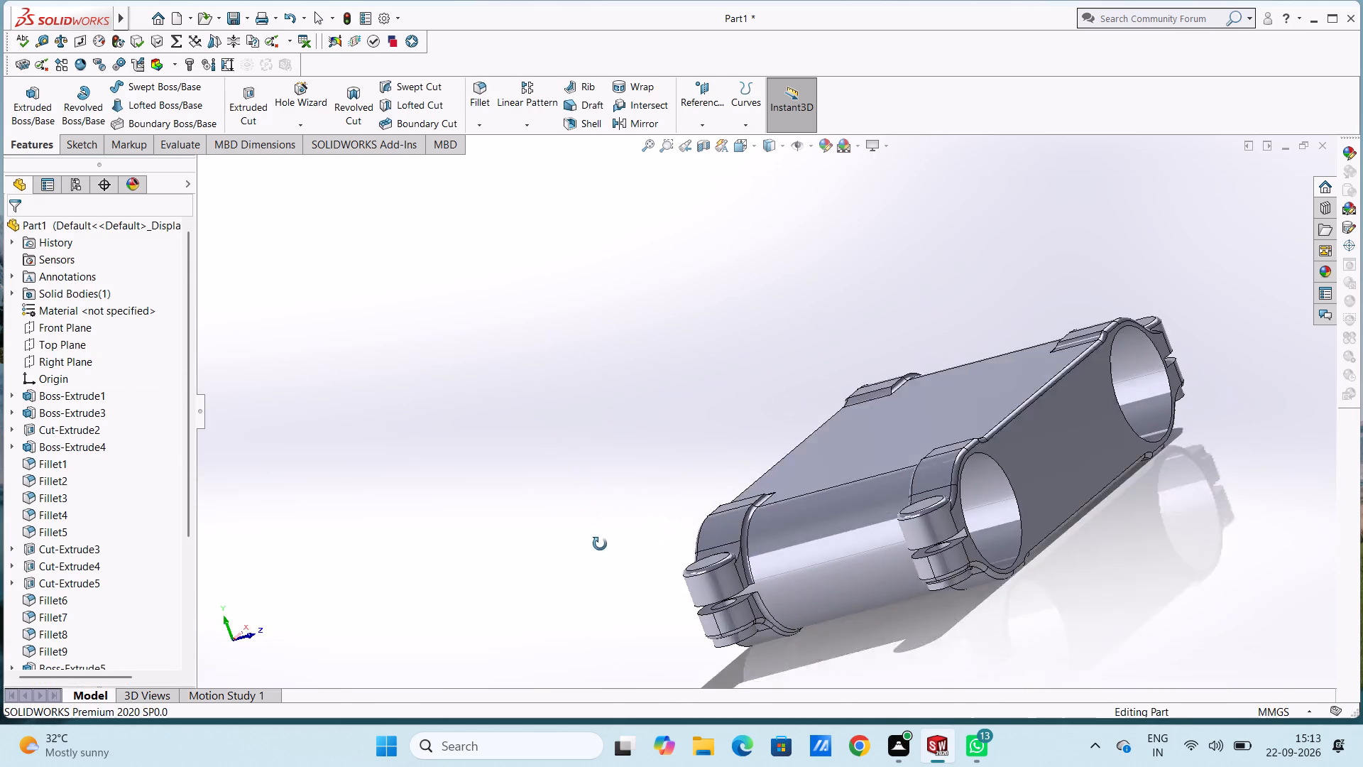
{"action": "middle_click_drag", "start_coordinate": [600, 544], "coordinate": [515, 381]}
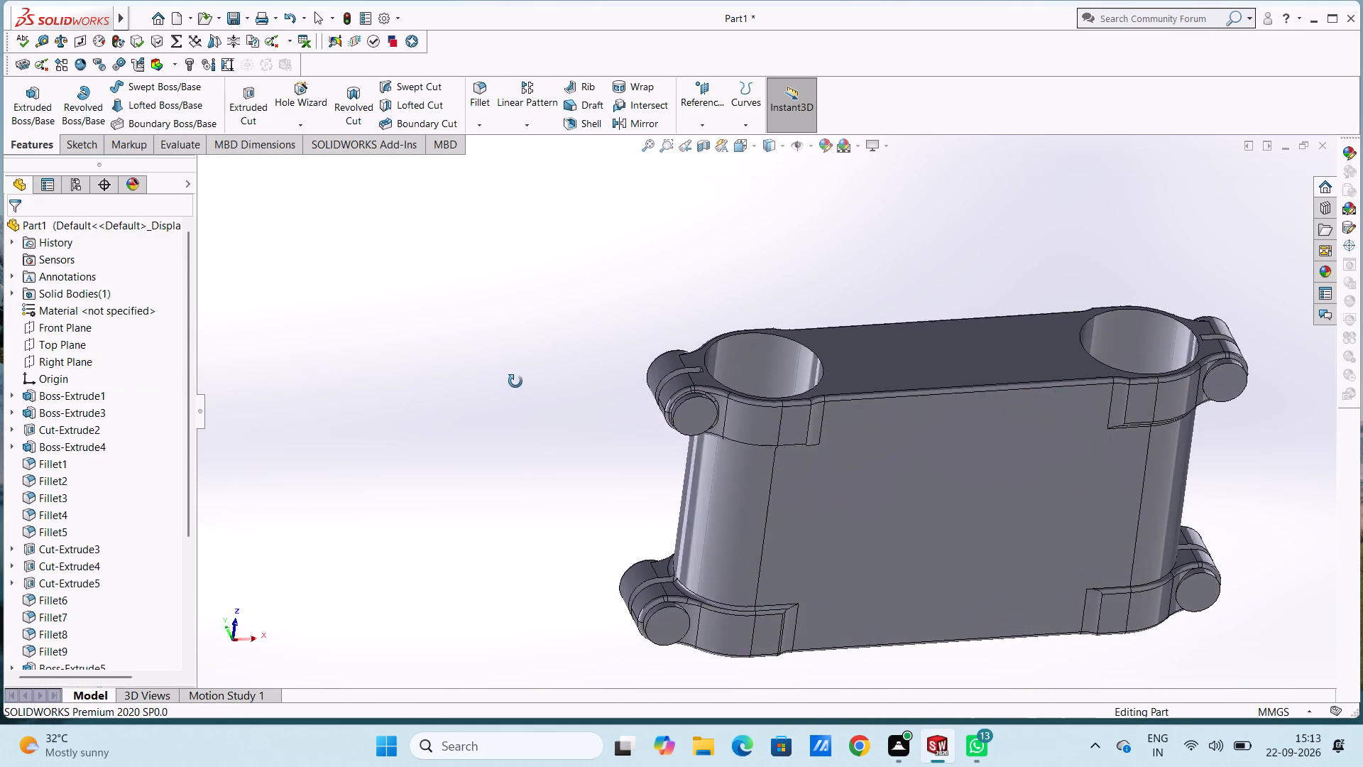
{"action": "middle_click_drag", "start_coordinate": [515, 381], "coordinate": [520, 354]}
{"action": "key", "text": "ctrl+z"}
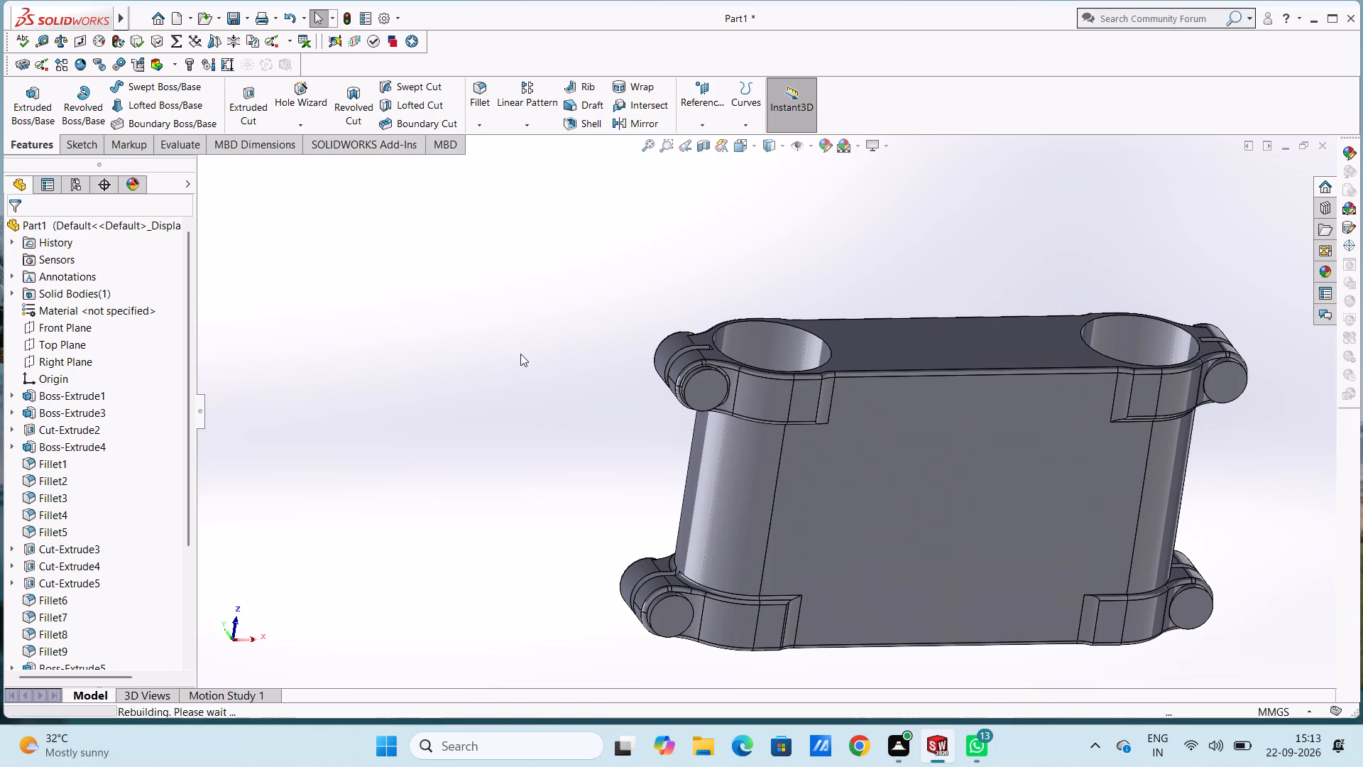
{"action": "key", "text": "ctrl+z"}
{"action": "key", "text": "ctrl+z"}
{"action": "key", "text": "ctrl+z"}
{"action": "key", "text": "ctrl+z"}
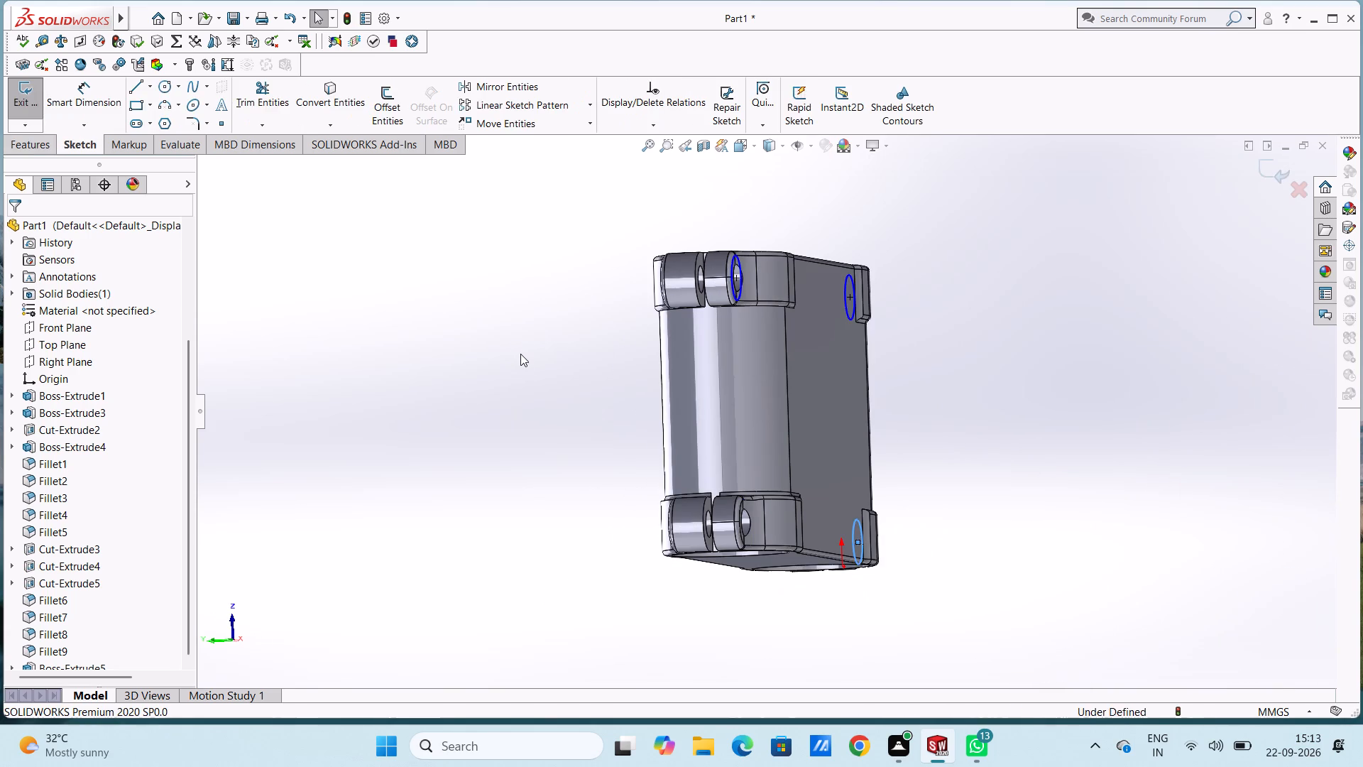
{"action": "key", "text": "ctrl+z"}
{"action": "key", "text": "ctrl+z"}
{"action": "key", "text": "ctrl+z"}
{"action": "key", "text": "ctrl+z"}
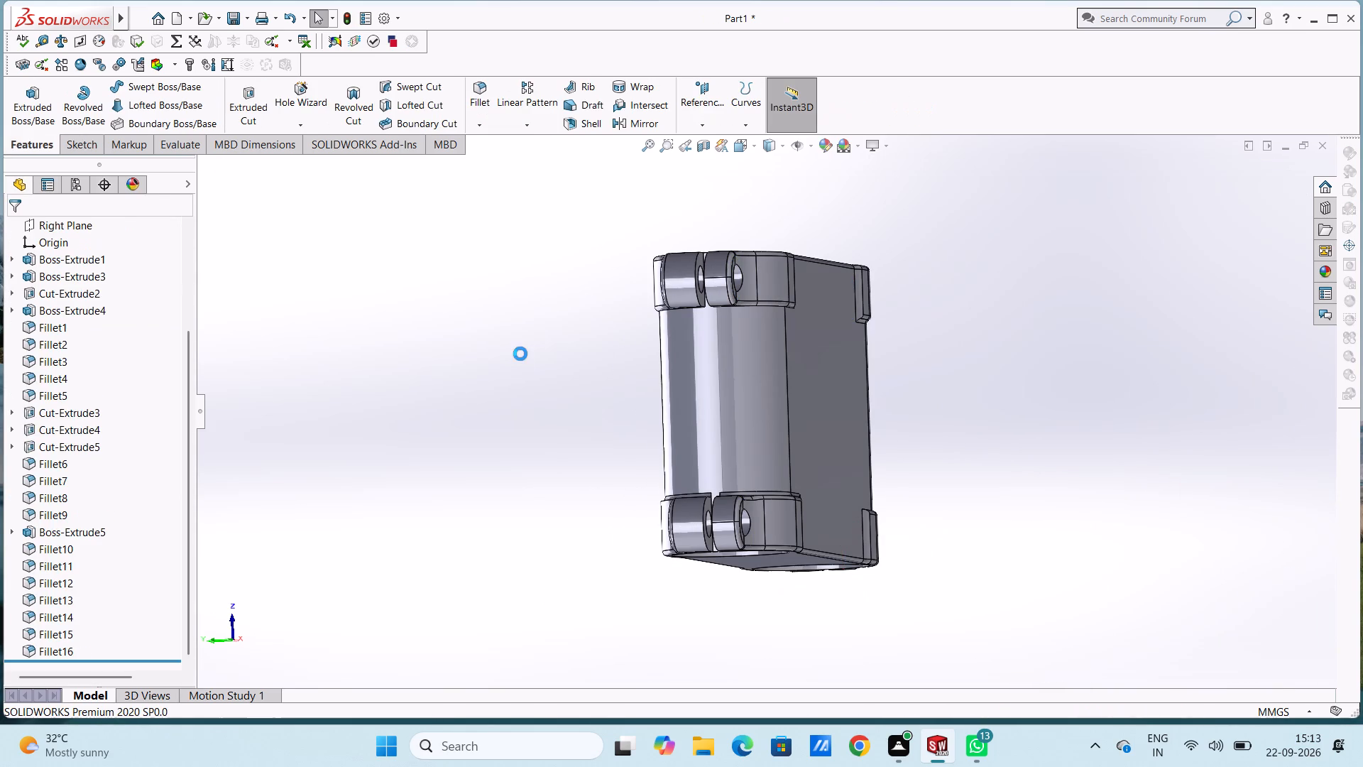
Undo the four most recent edge fillets, from Fillet16 back through Fillet13.
{"action": "key", "text": "ctrl+z"}
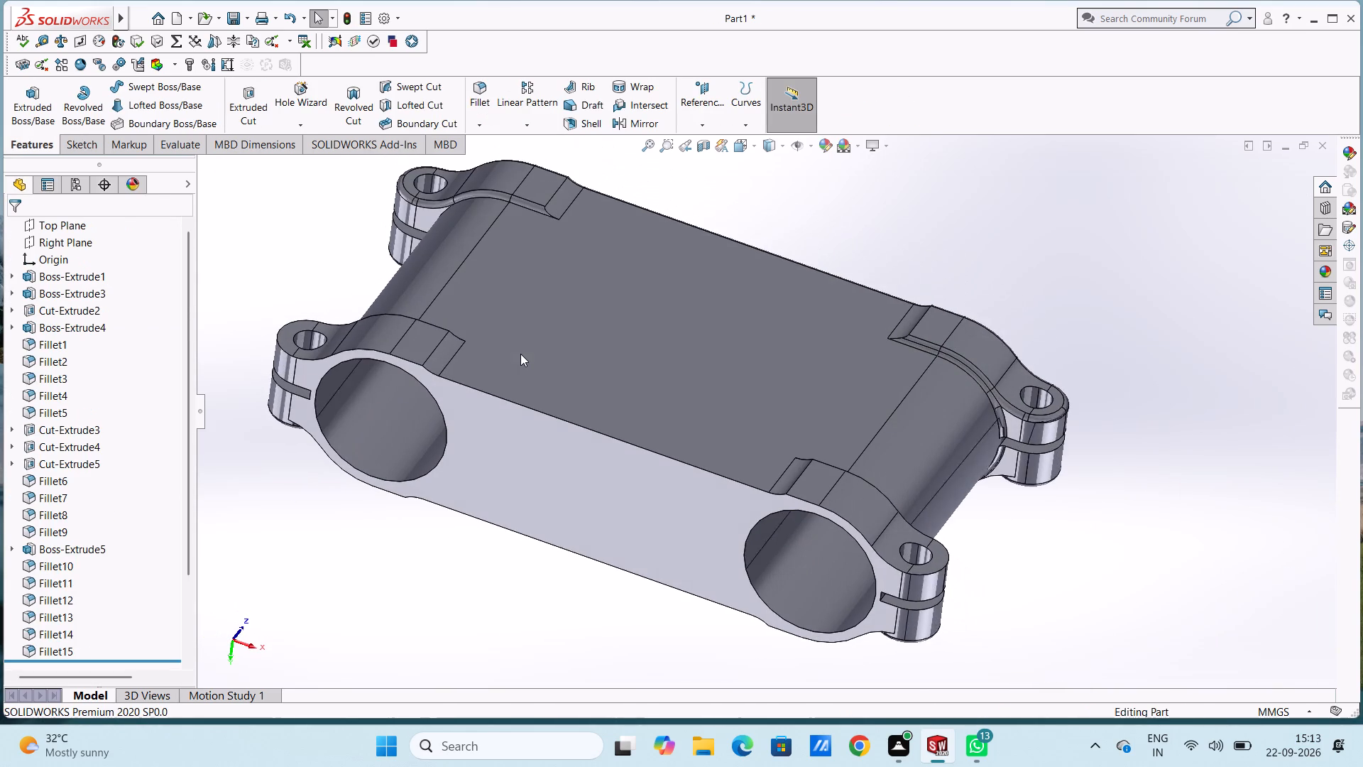
{"action": "key", "text": "ctrl+z"}
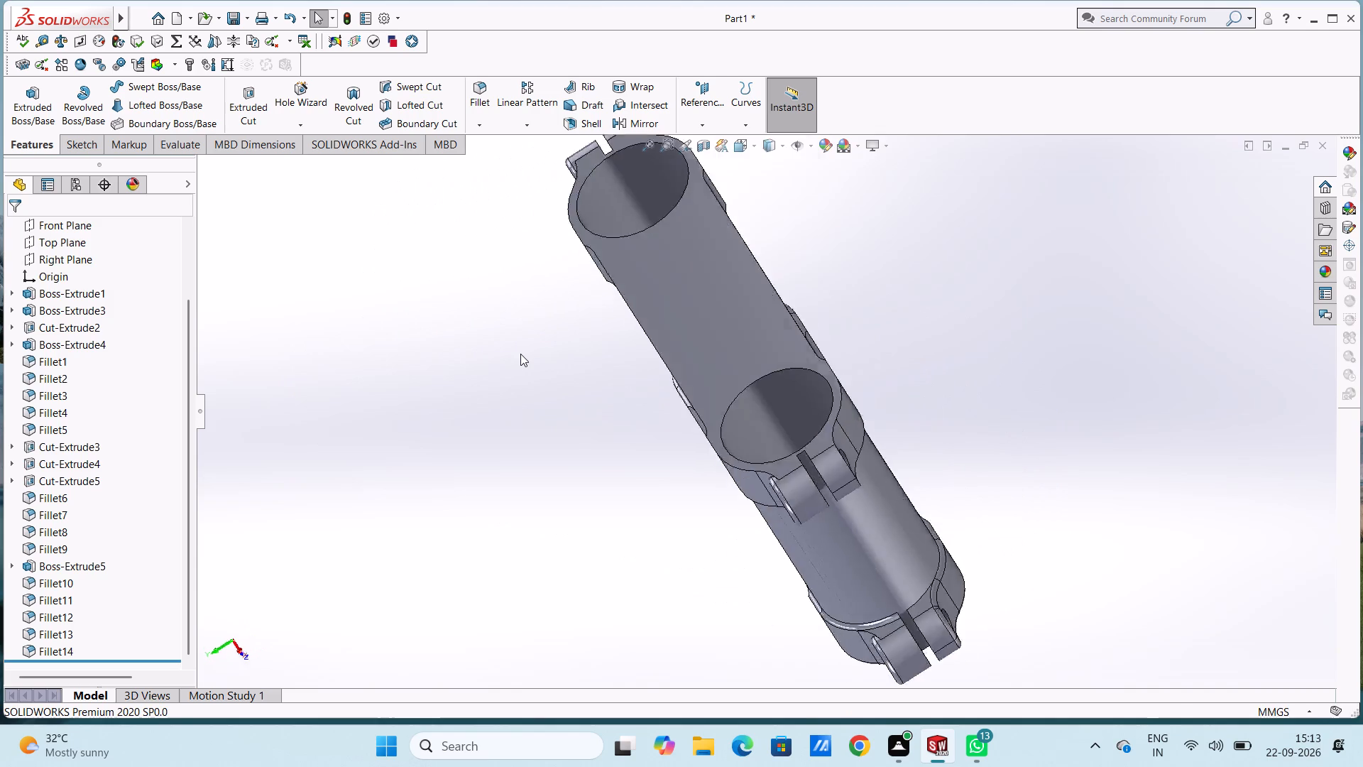
{"action": "key", "text": "ctrl+z"}
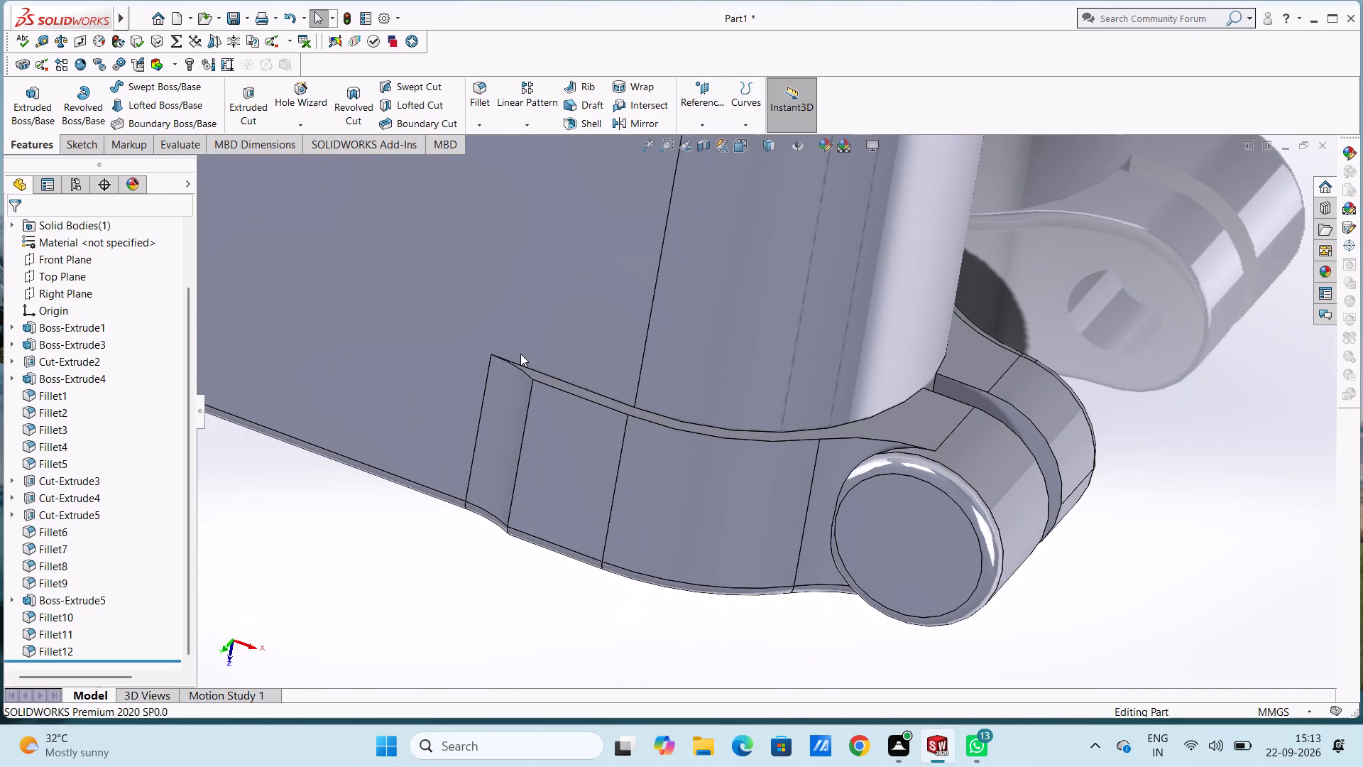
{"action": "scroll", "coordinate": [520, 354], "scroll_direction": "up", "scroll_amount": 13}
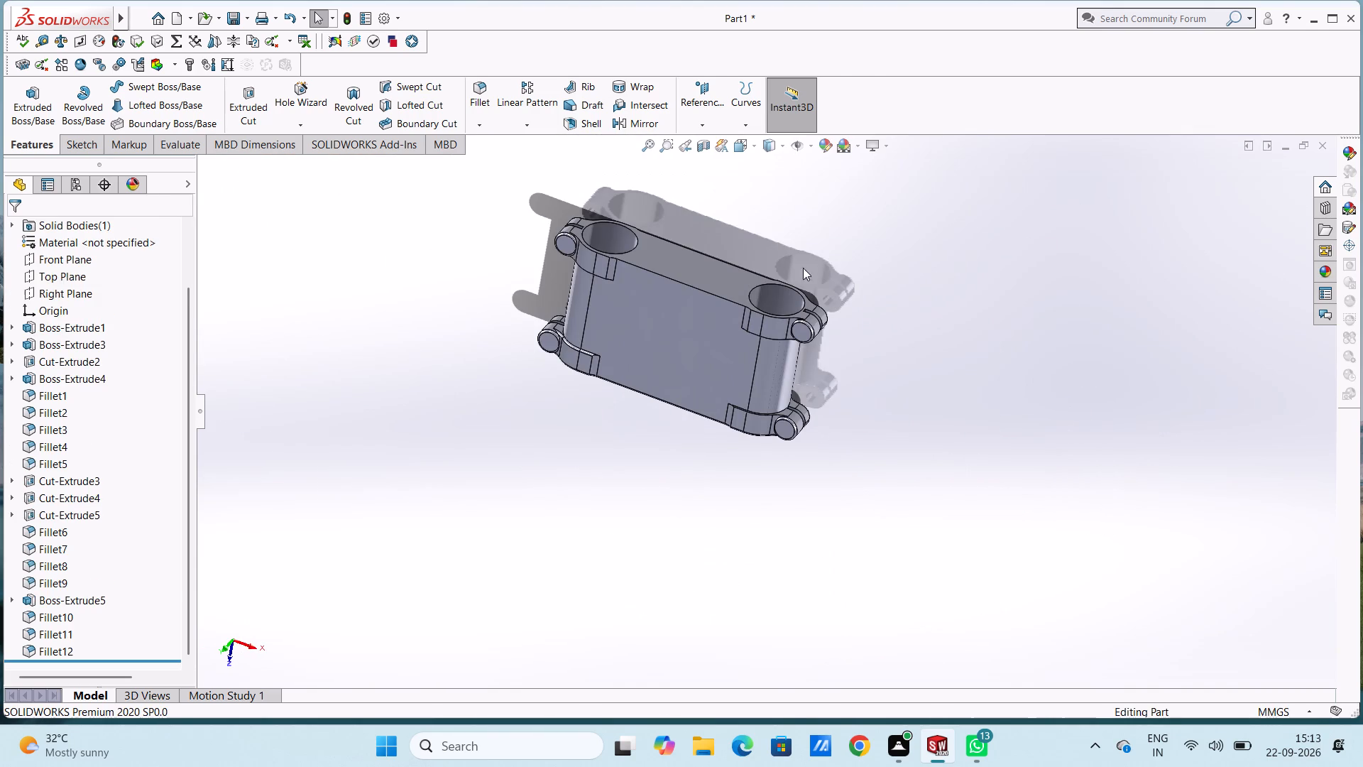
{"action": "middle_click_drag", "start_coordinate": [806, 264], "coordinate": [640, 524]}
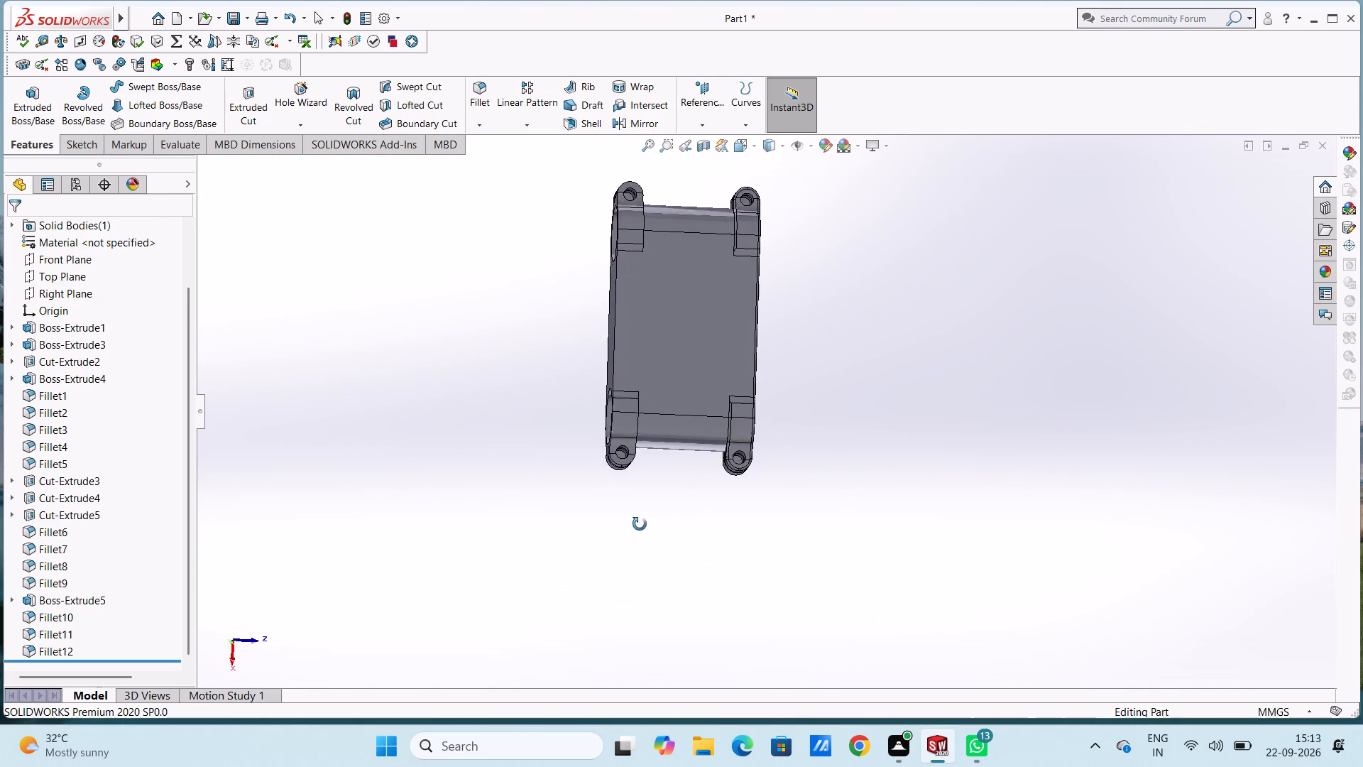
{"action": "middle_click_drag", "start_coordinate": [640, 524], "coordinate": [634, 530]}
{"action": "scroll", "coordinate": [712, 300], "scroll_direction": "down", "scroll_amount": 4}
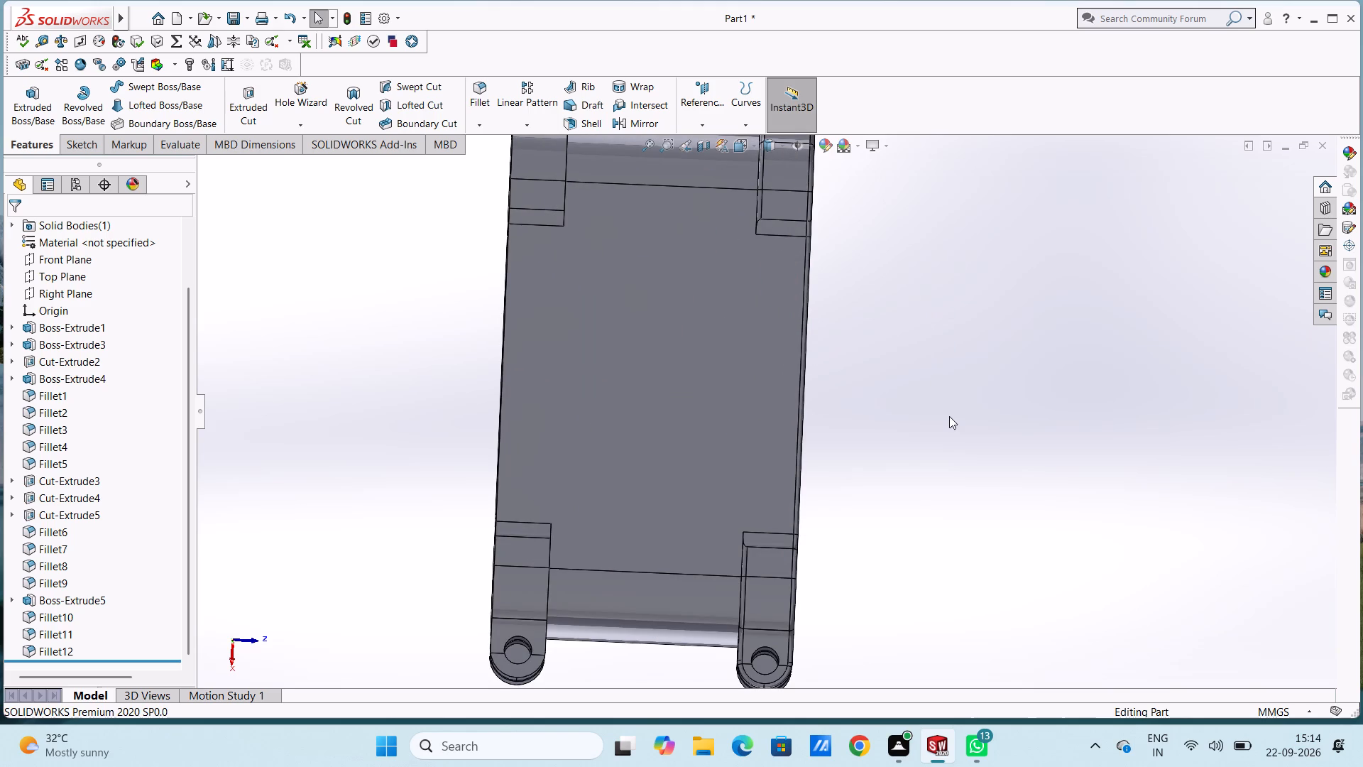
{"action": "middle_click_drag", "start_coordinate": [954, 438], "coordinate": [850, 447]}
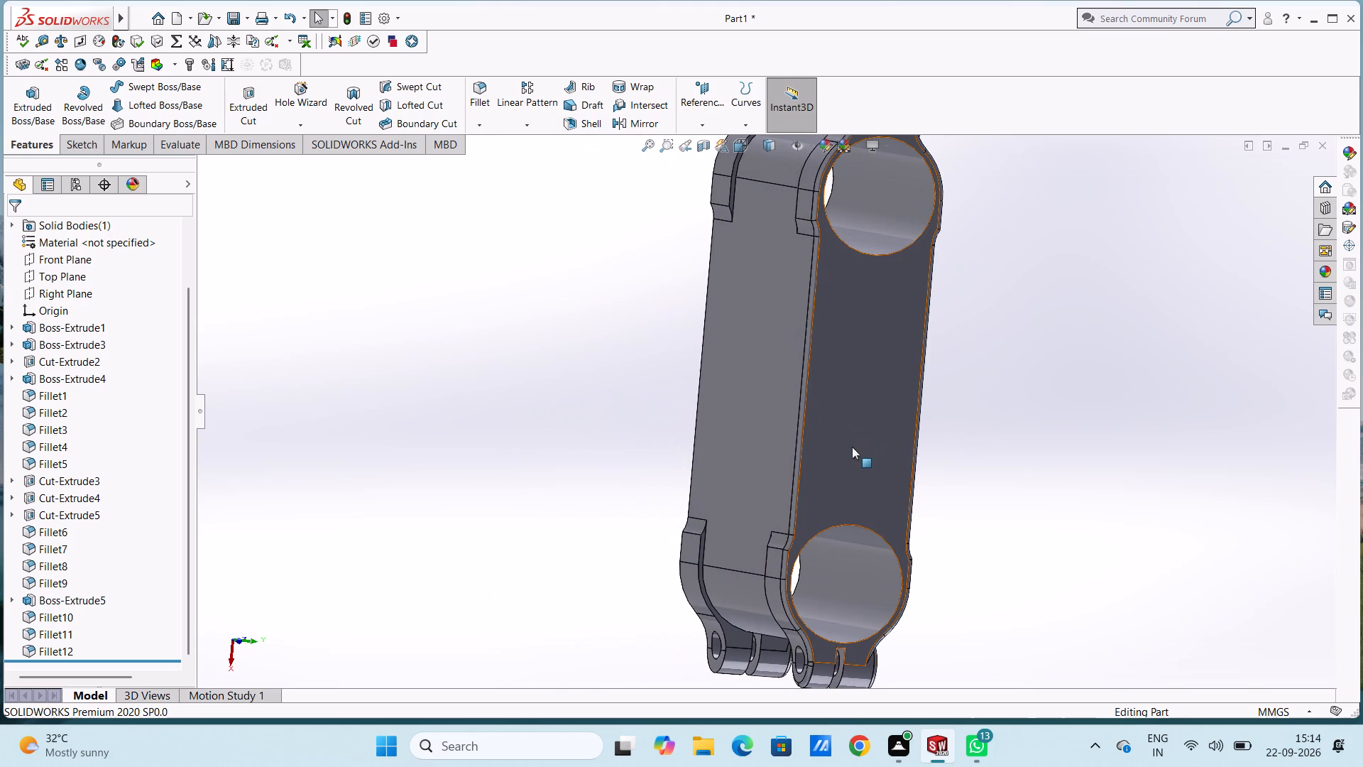
Undo Fillet12 through Fillet10 and the Boss-Extrude5 extrusion, back to editing its four-circle ear sketch.
{"action": "key", "text": "ctrl+z"}
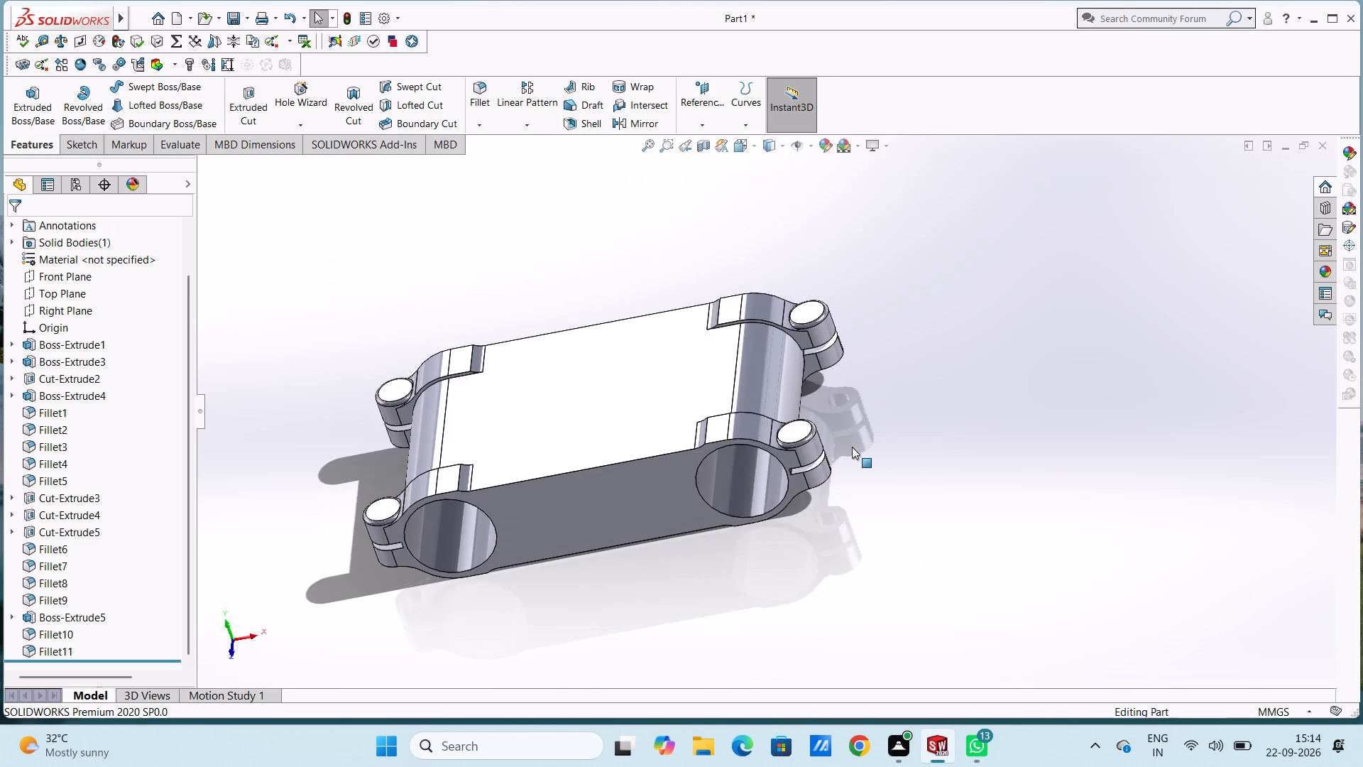
{"action": "key", "text": "ctrl+z"}
{"action": "key", "text": "ctrl+z"}
{"action": "key", "text": "ctrl+z"}
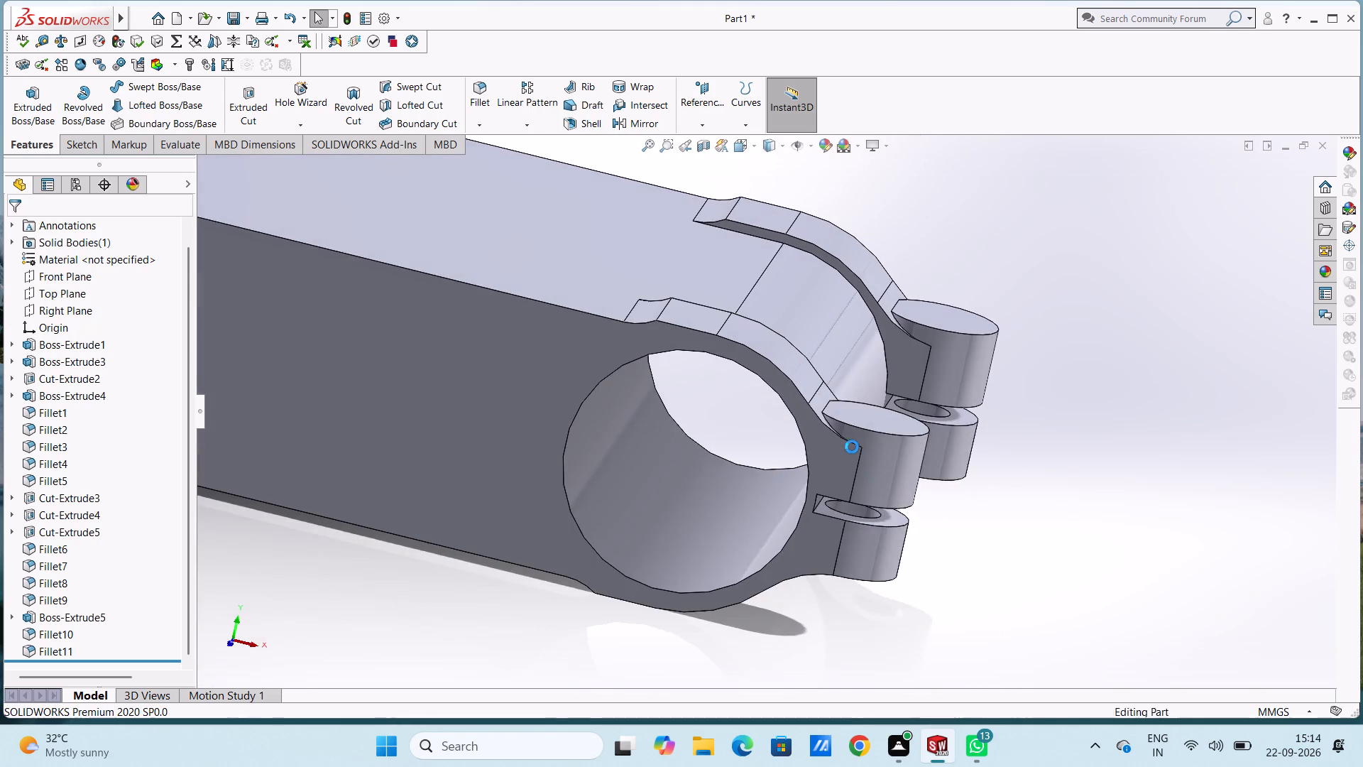
{"action": "key", "text": "ctrl+z"}
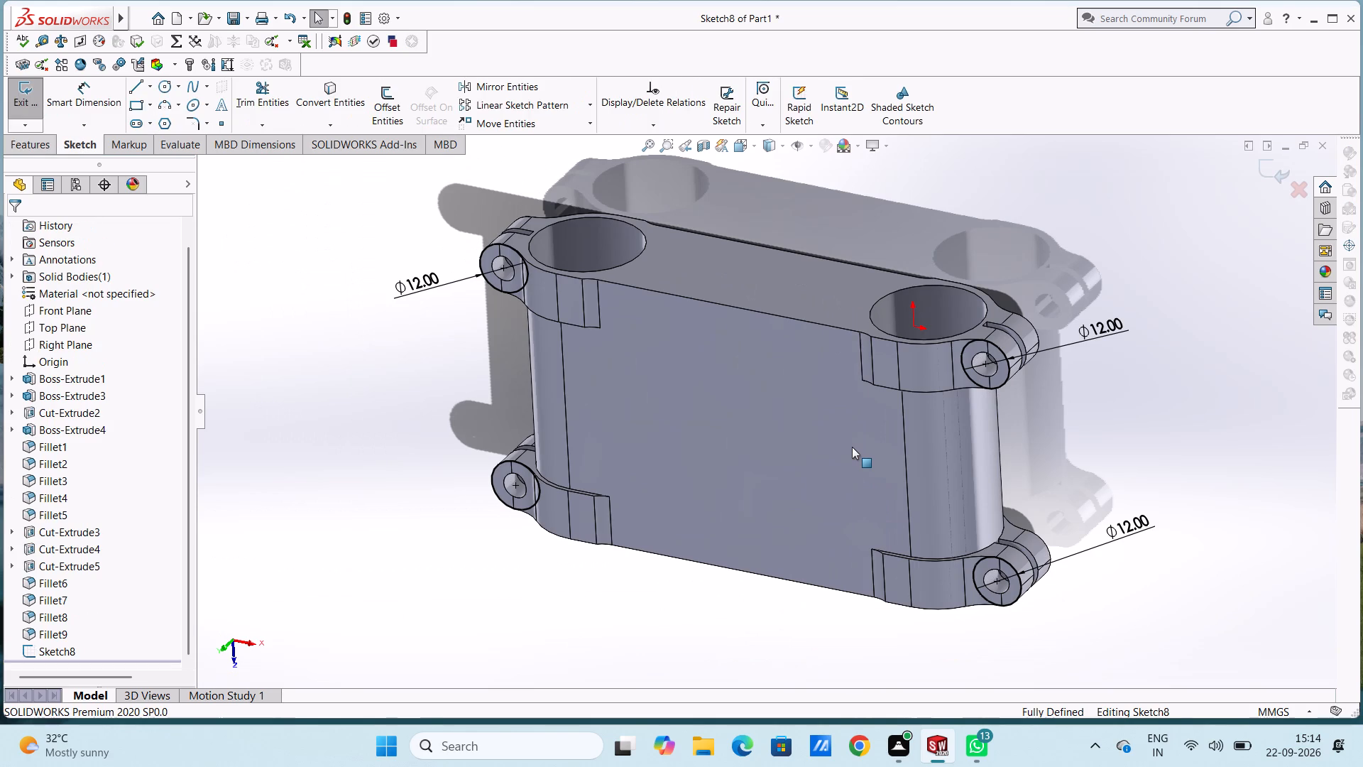
Extrude the four 12 mm ear circles on the positive-Y side 2 mm outward as merged bosses.
{"action": "left_click", "coordinate": [40, 141]}
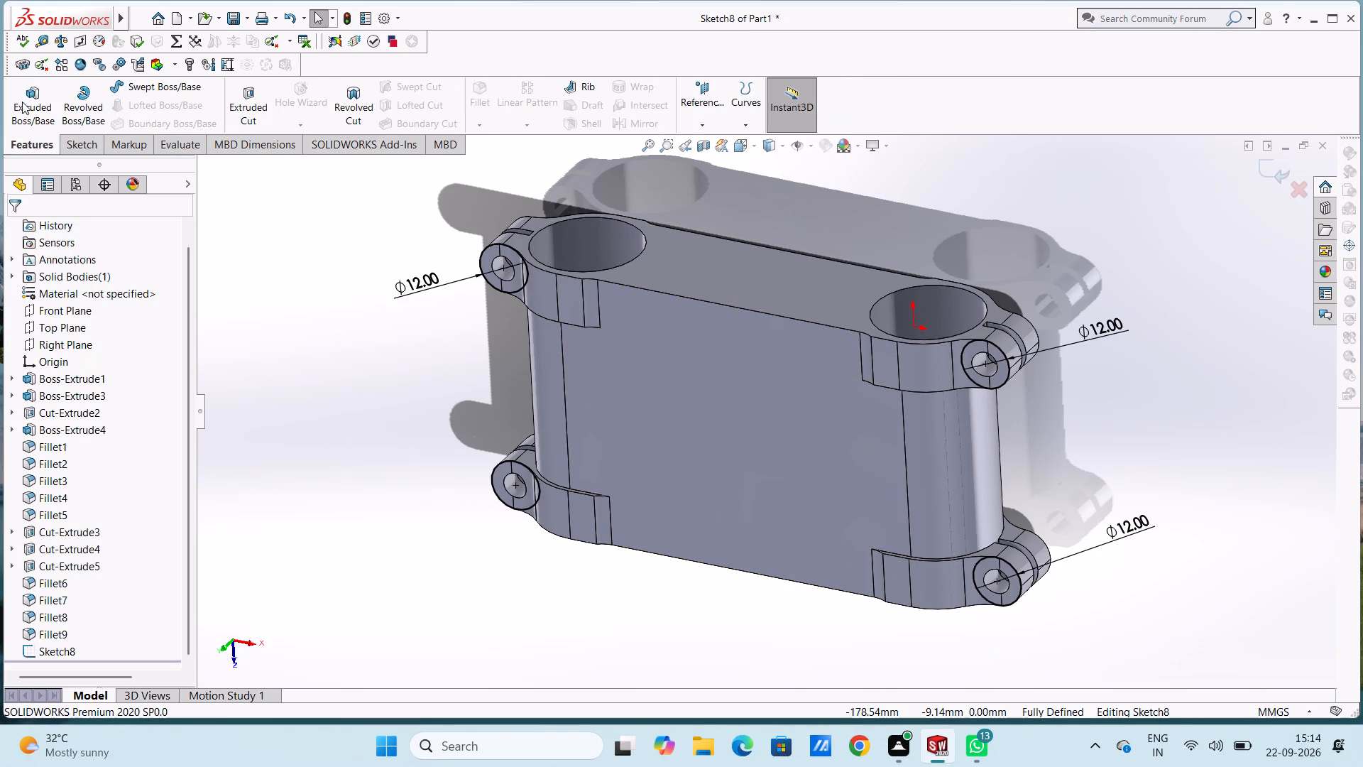
{"action": "left_click", "coordinate": [25, 94]}
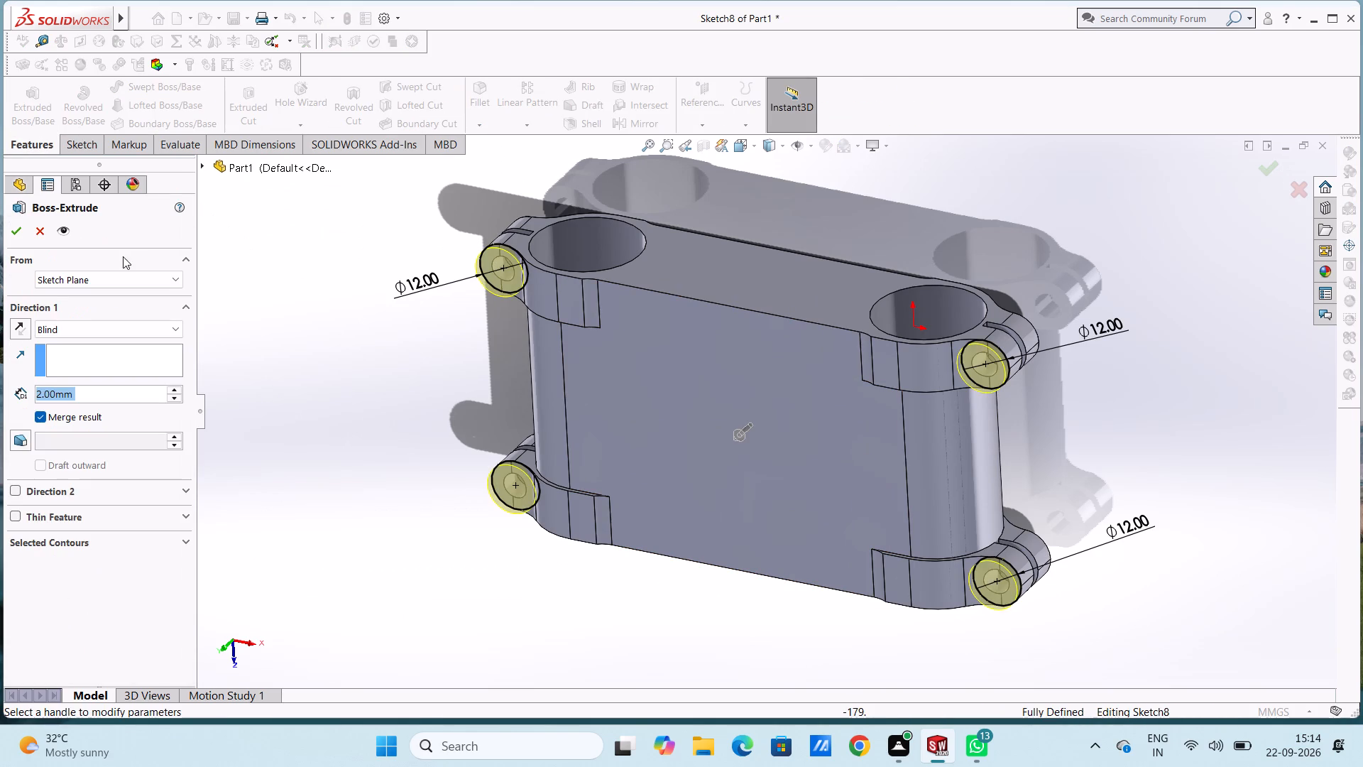
{"action": "left_click", "coordinate": [21, 235]}
{"action": "left_click", "coordinate": [327, 266]}
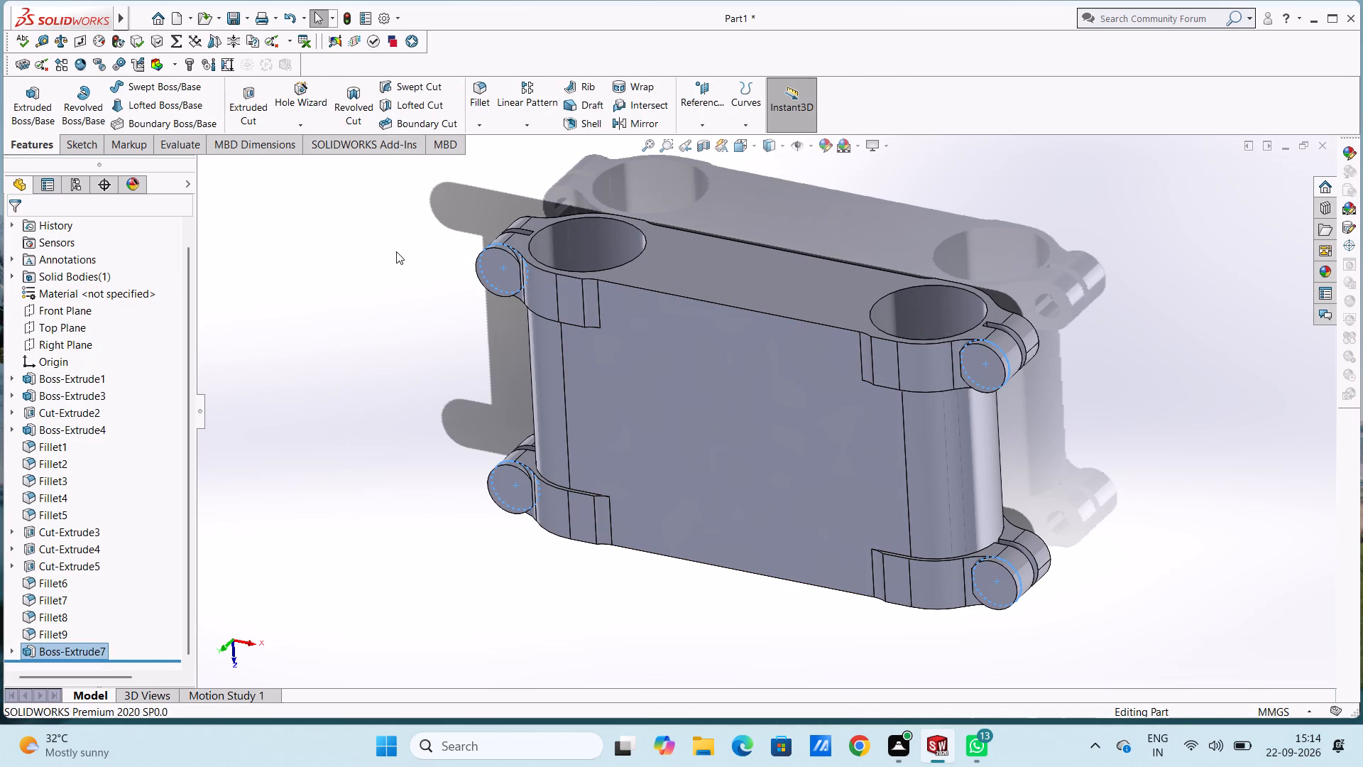
Sketch four circles of 6 mm radius on the negative-Y ear faces, each centred on its bolt hole.
{"action": "middle_click_drag", "start_coordinate": [405, 257], "coordinate": [327, 393]}
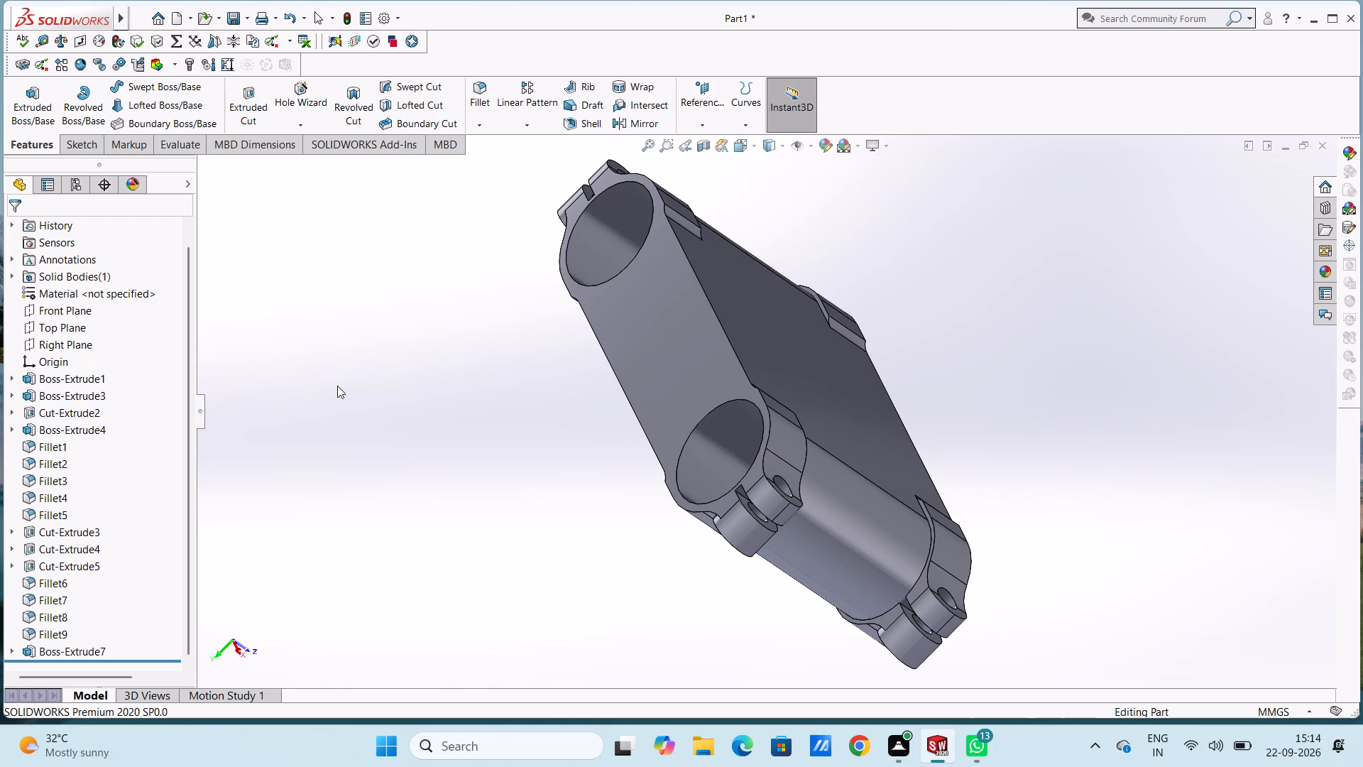
{"action": "key", "text": "ctrl+6"}
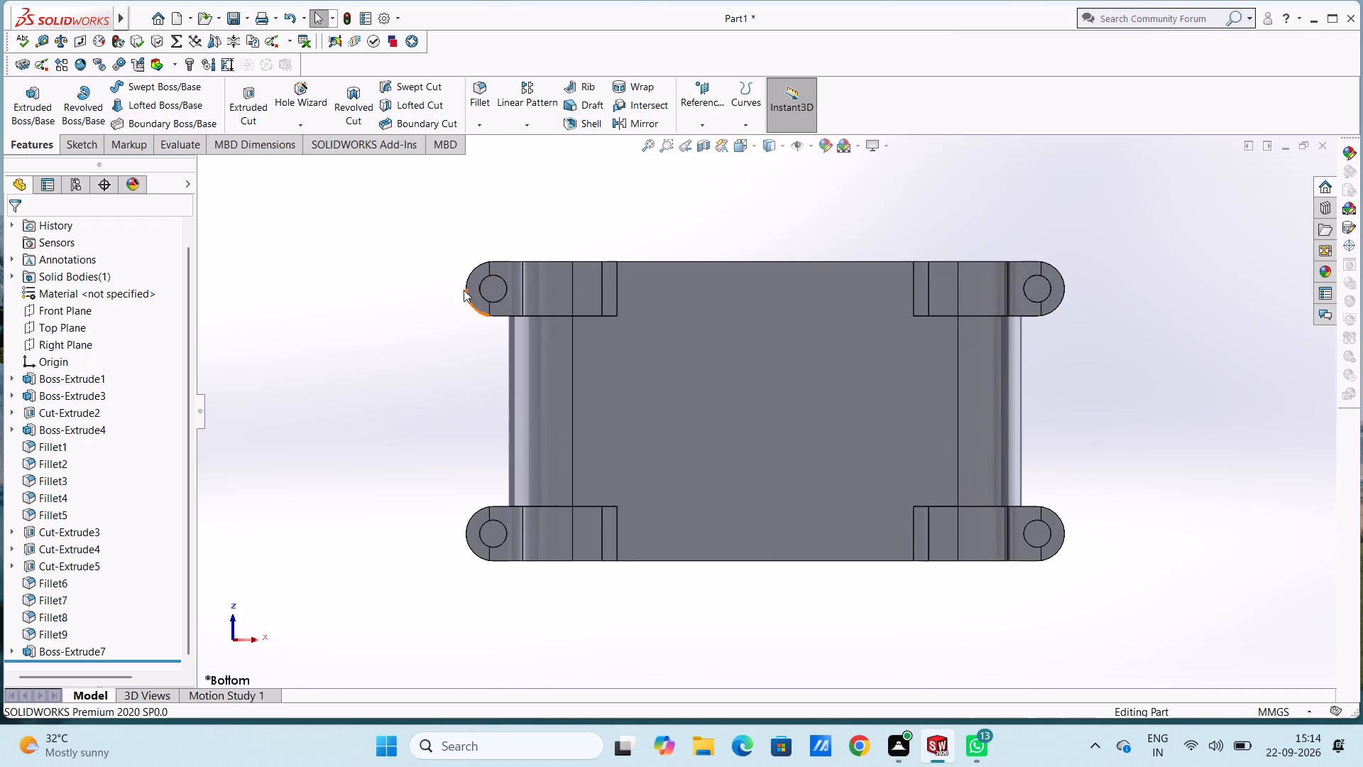
{"action": "left_click", "coordinate": [474, 291]}
{"action": "left_click", "coordinate": [533, 254]}
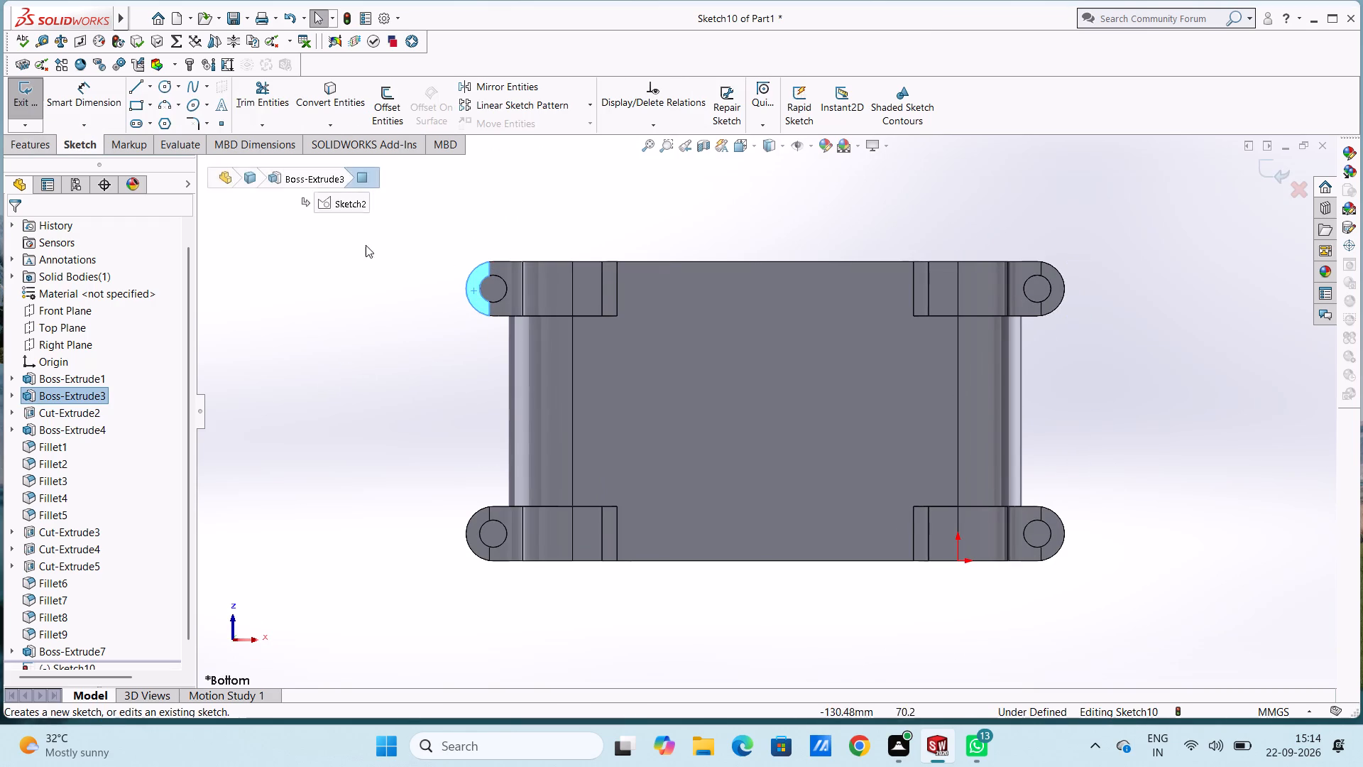
{"action": "left_click", "coordinate": [366, 246]}
{"action": "left_click", "coordinate": [166, 83]}
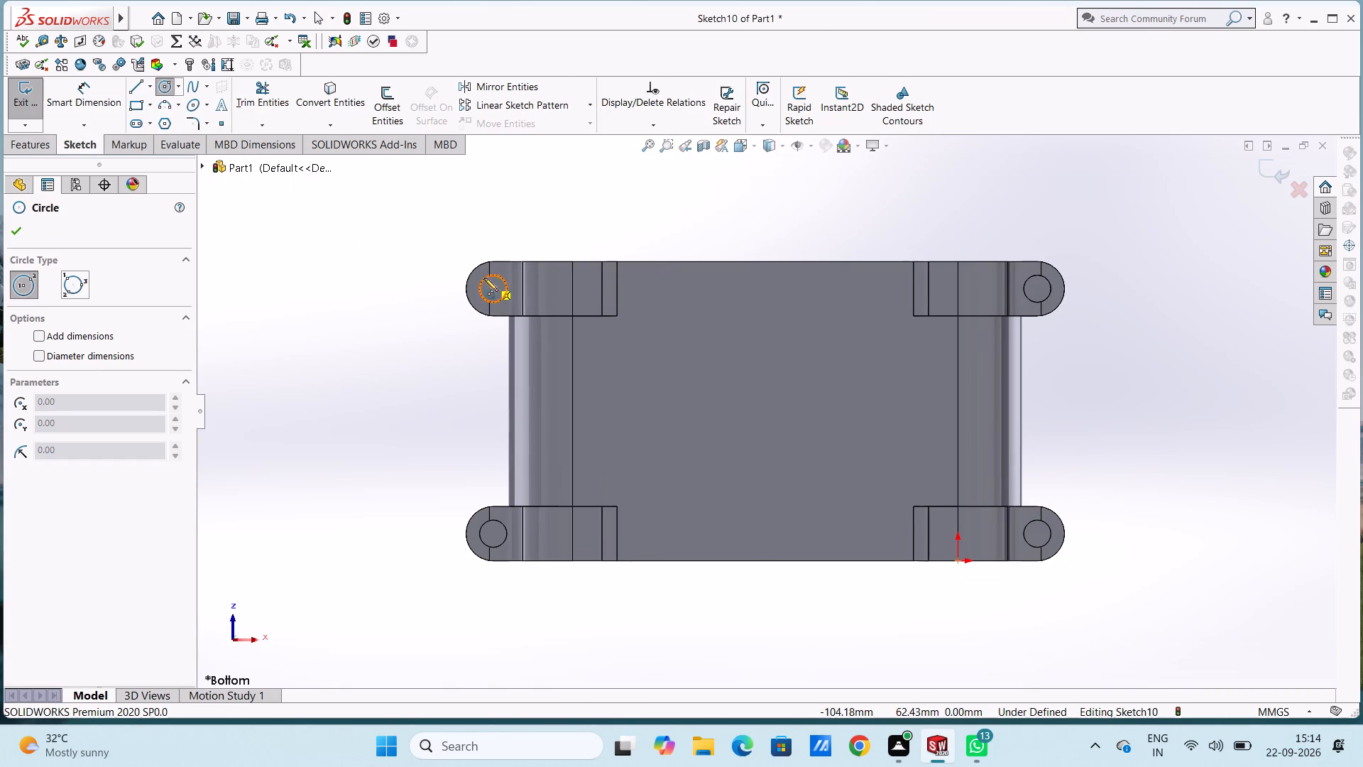
{"action": "left_click", "coordinate": [493, 289]}
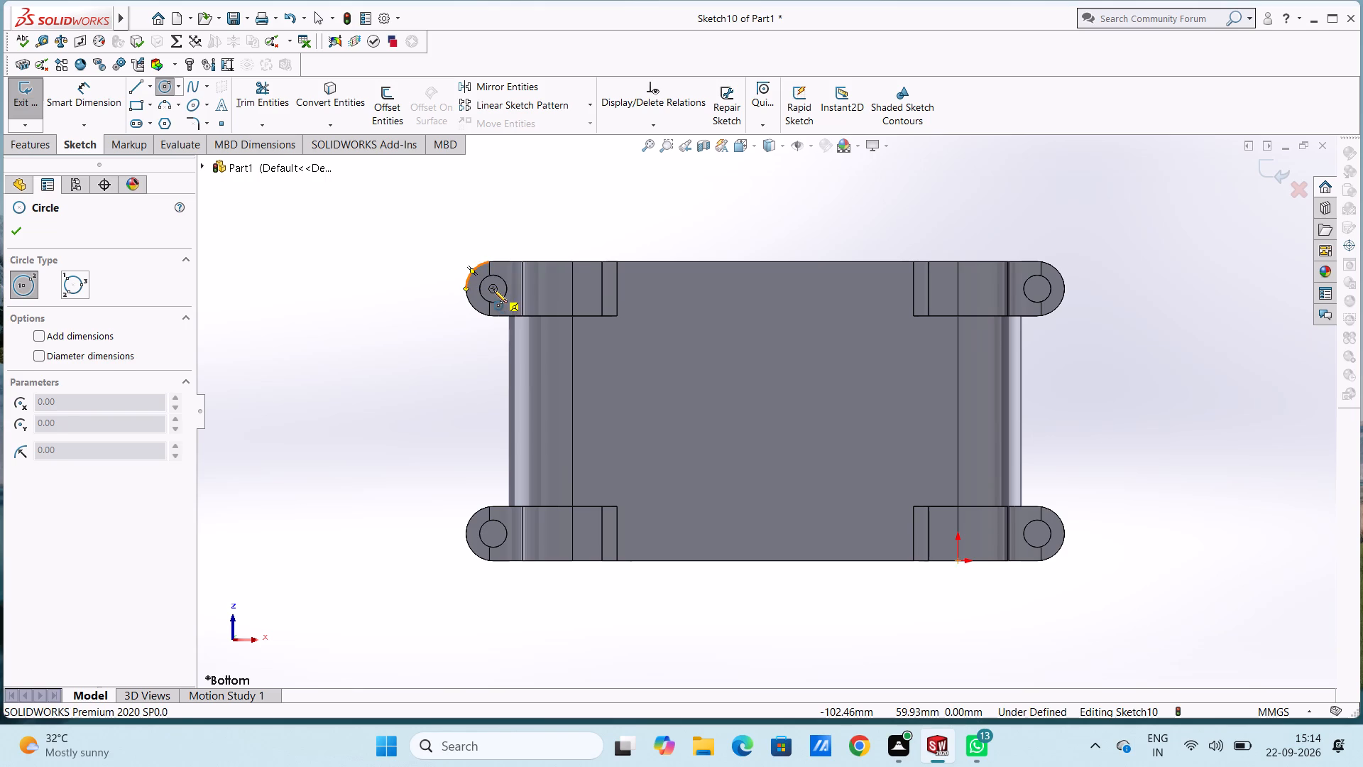
{"action": "left_click", "coordinate": [508, 313]}
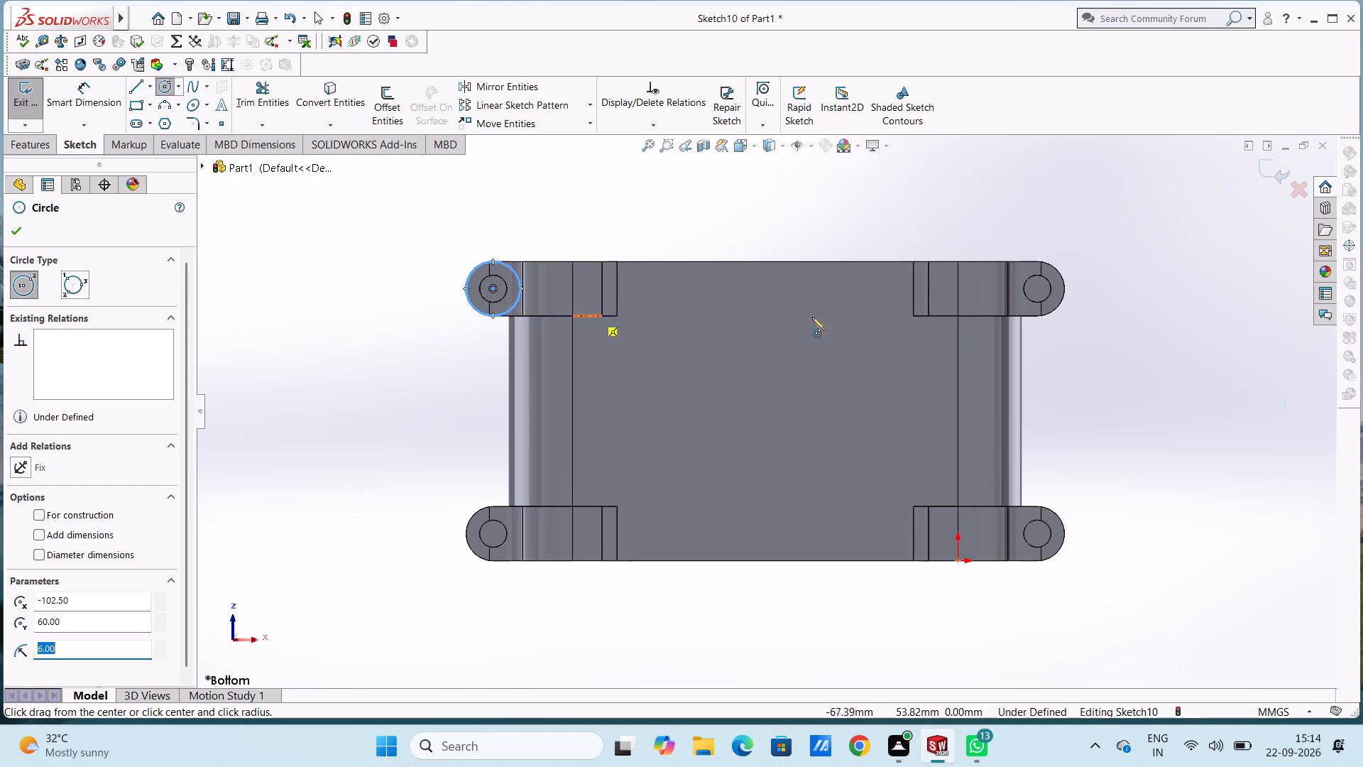
{"action": "left_click", "coordinate": [1037, 289]}
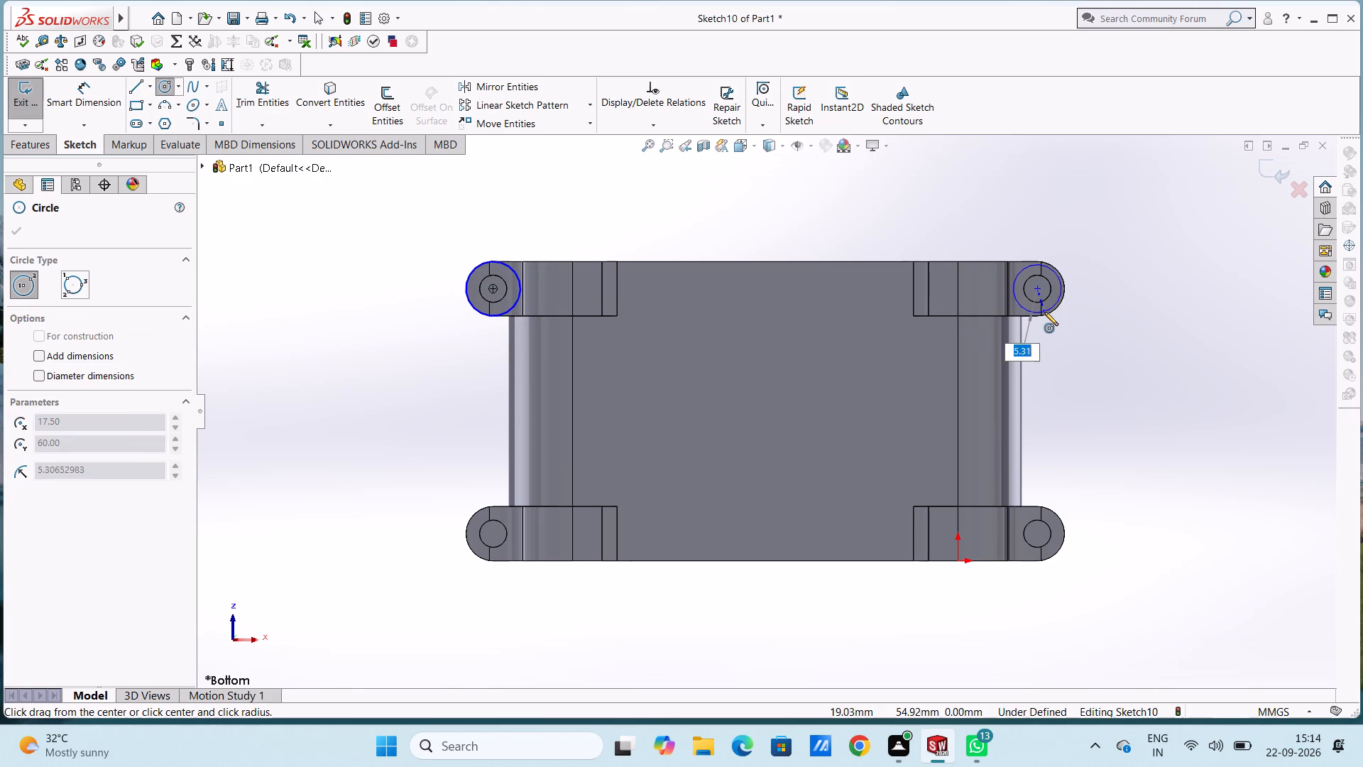
{"action": "left_click", "coordinate": [1046, 316]}
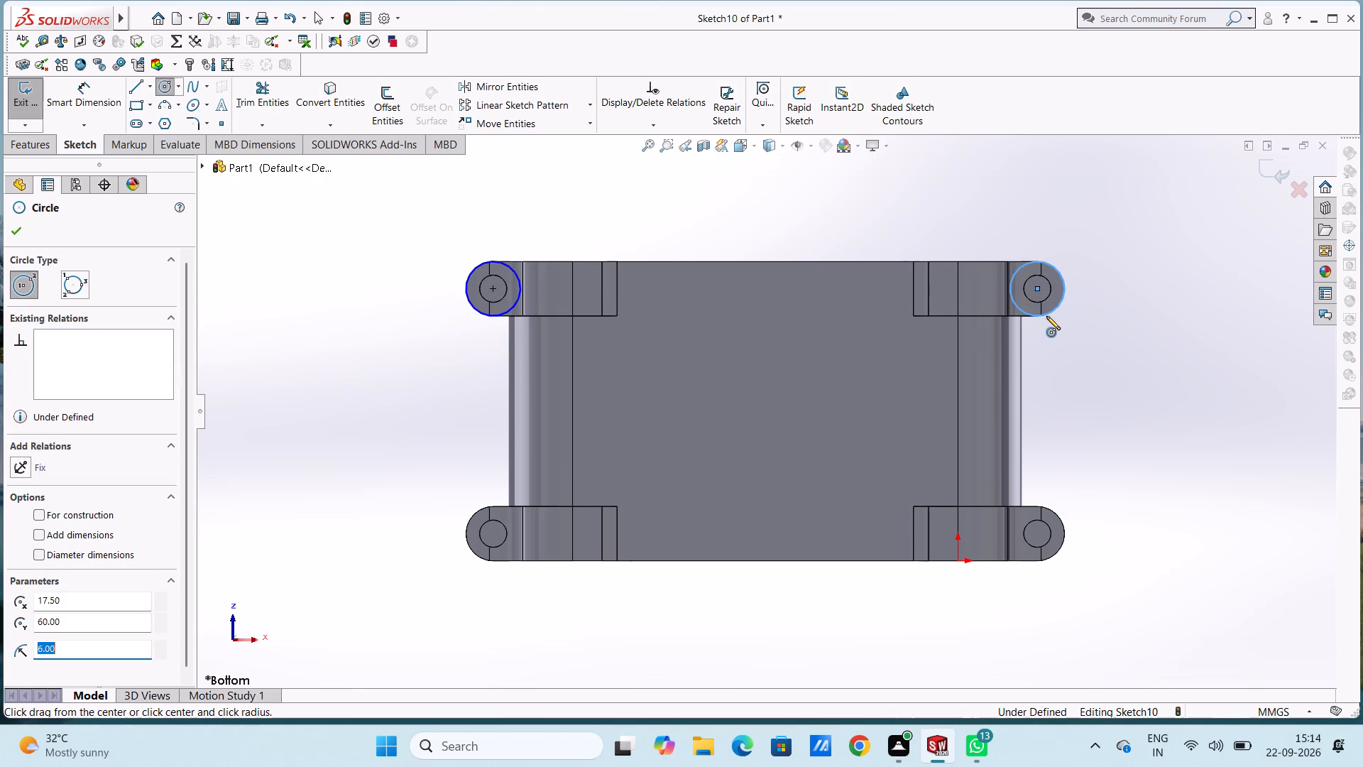
{"action": "left_click", "coordinate": [1036, 533]}
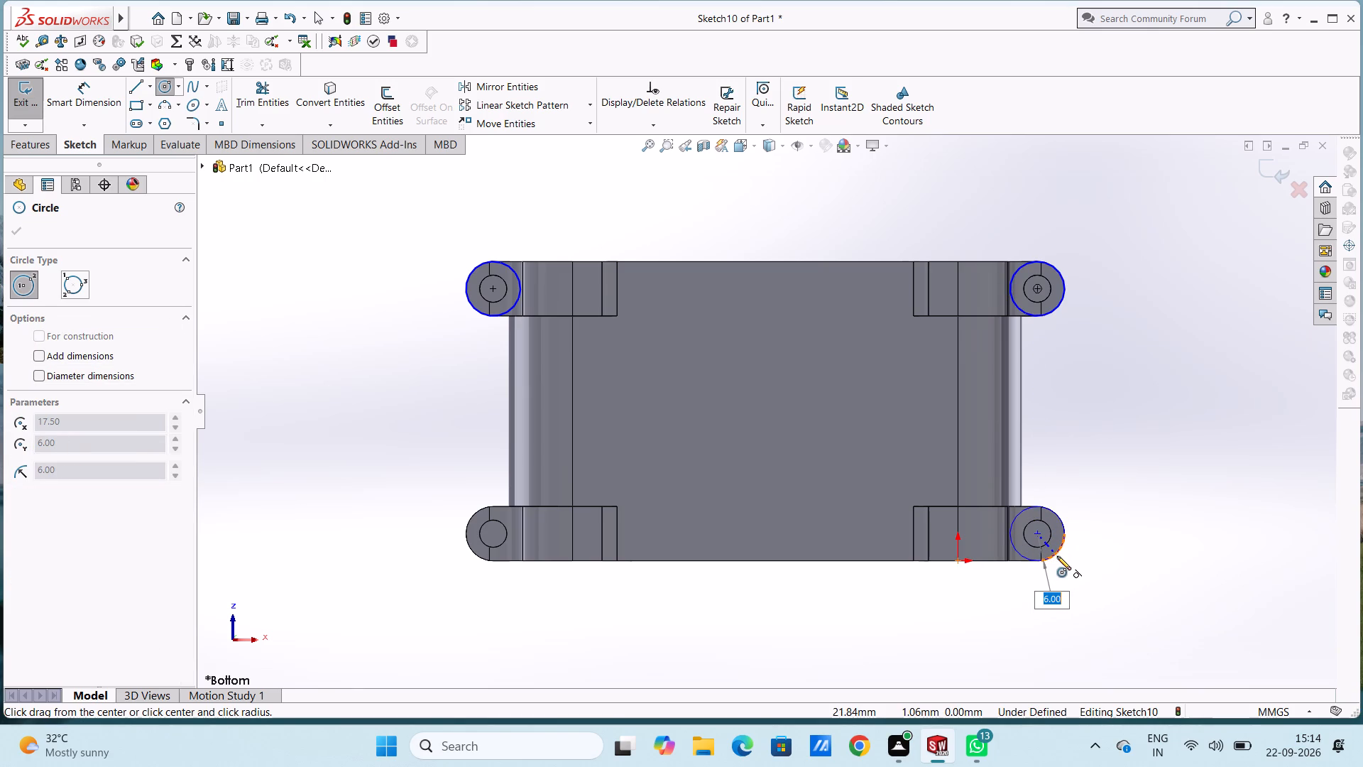
{"action": "left_click", "coordinate": [1057, 556]}
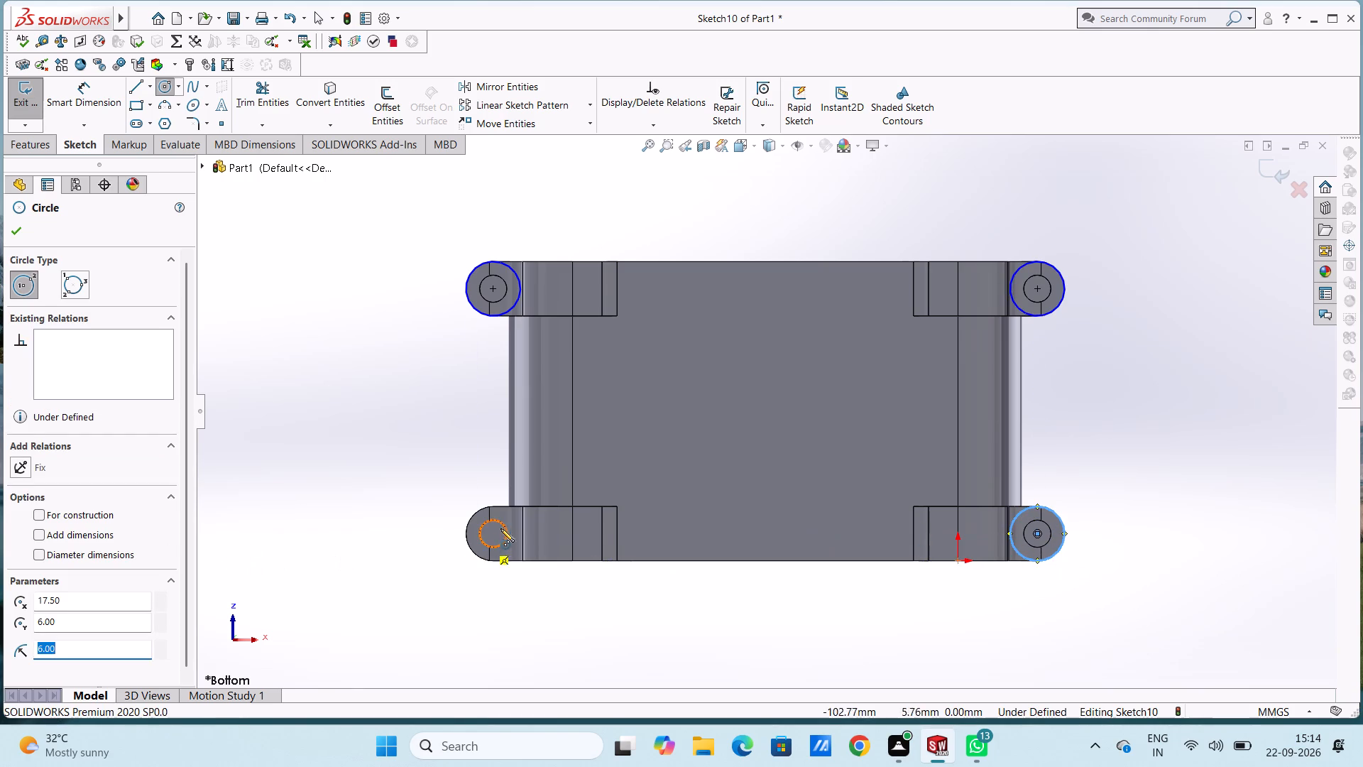
{"action": "left_click", "coordinate": [493, 535]}
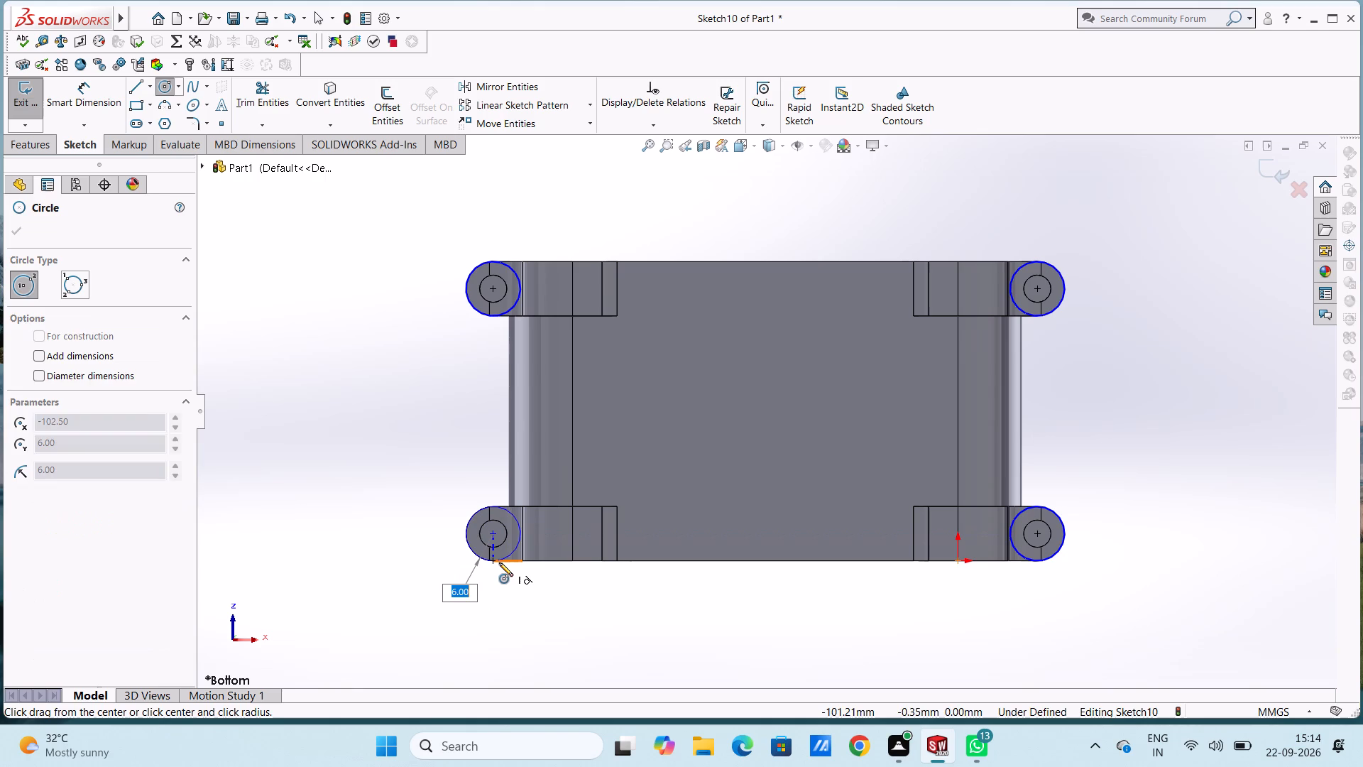
{"action": "left_click", "coordinate": [499, 562]}
{"action": "key", "text": "Escape"}
{"action": "key", "text": "Escape"}
{"action": "key", "text": "Escape"}
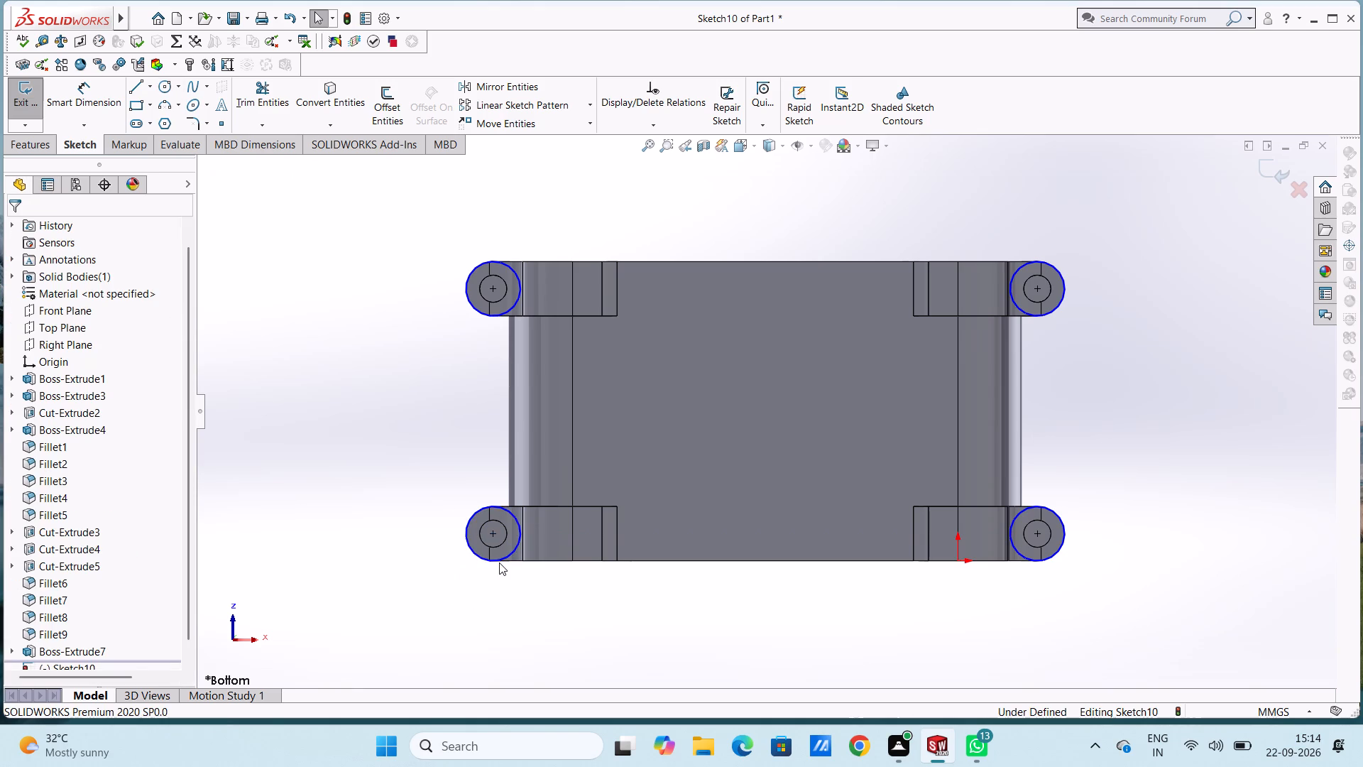
Dimension each of the four negative-Y ear circles with a 12 mm diameter.
{"action": "left_click", "coordinate": [95, 99]}
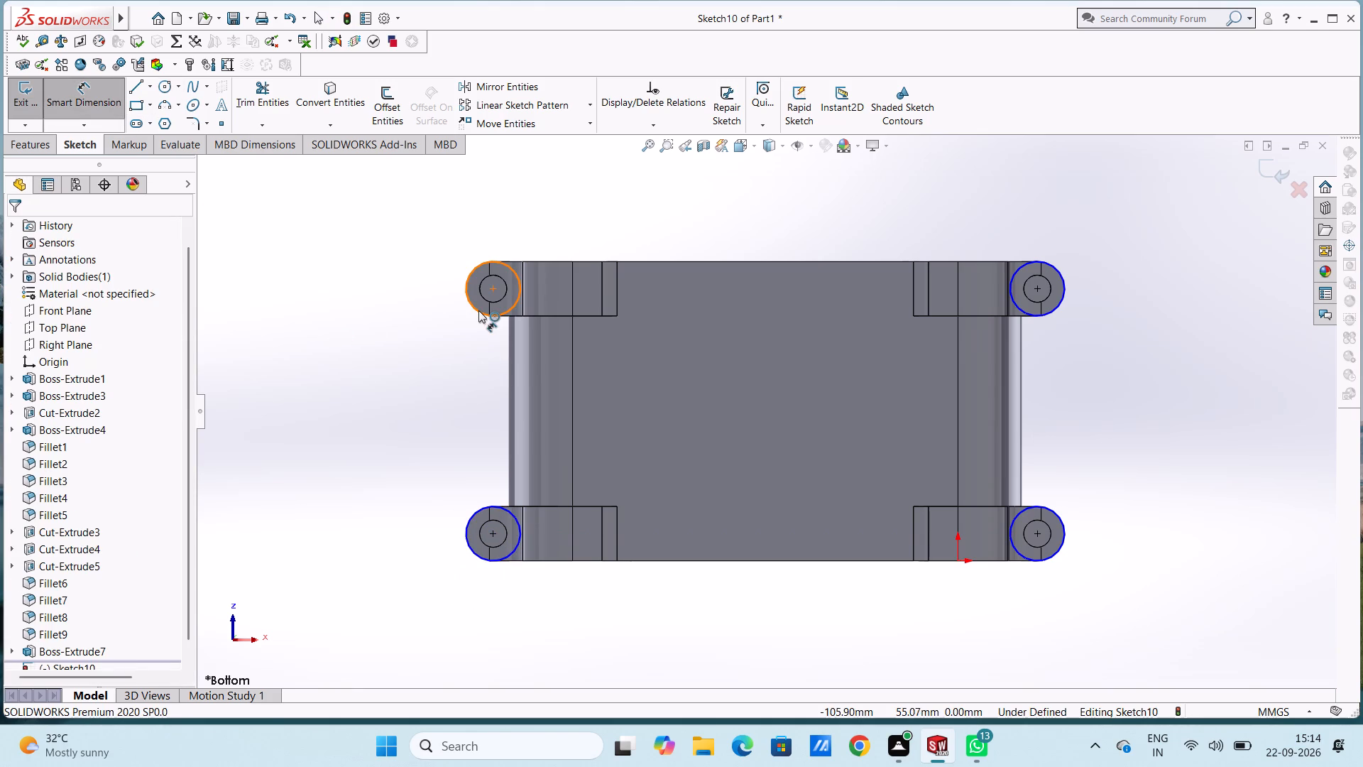
{"action": "left_click", "coordinate": [478, 312]}
{"action": "left_click", "coordinate": [336, 460]}
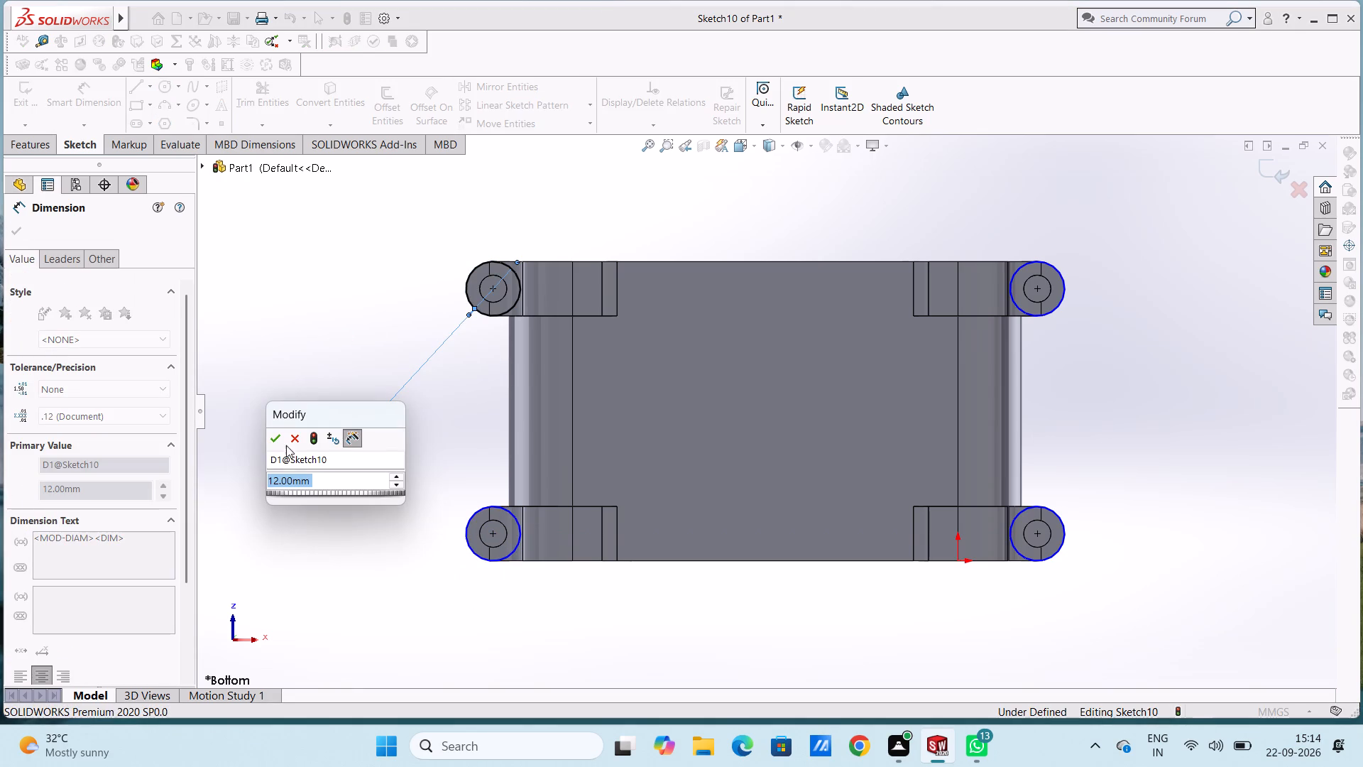
{"action": "left_click", "coordinate": [276, 440]}
{"action": "left_click", "coordinate": [336, 339]}
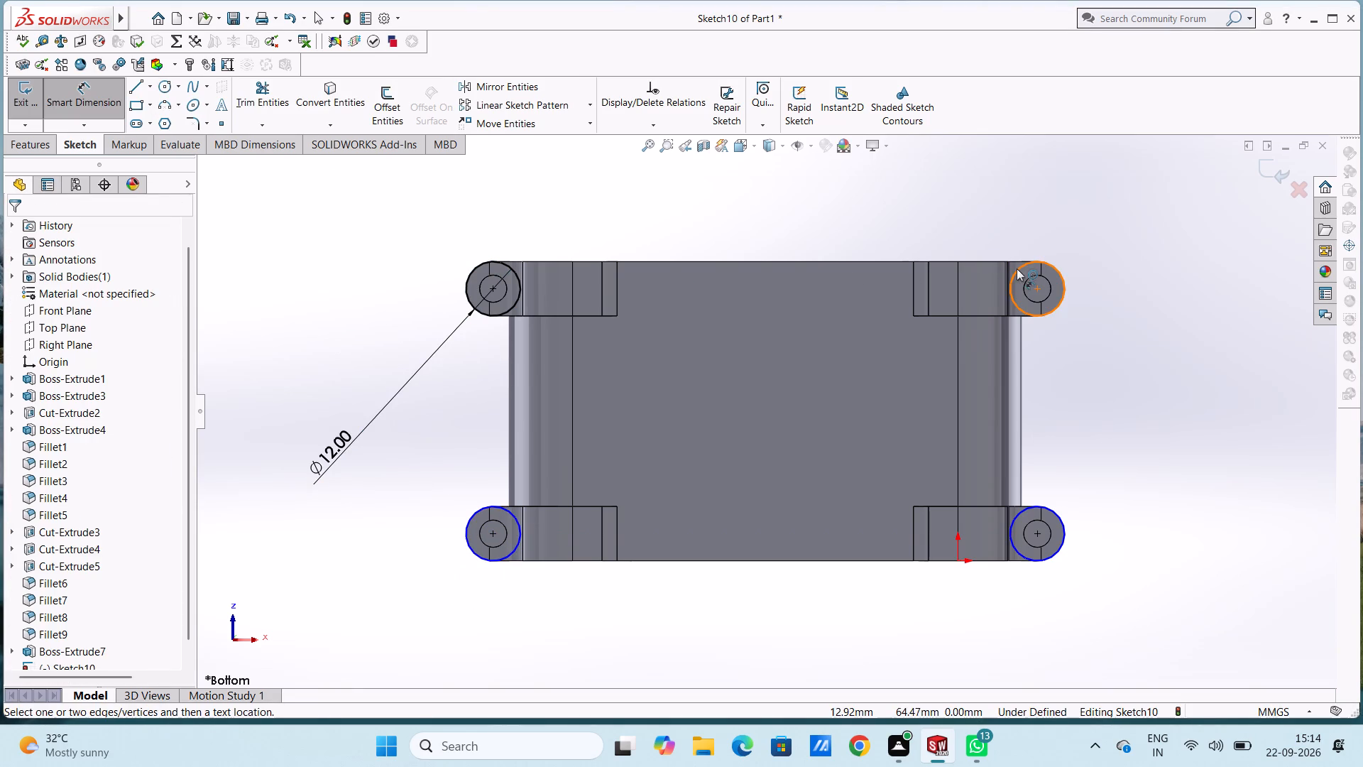
{"action": "left_click", "coordinate": [1017, 268]}
{"action": "left_click", "coordinate": [1149, 419]}
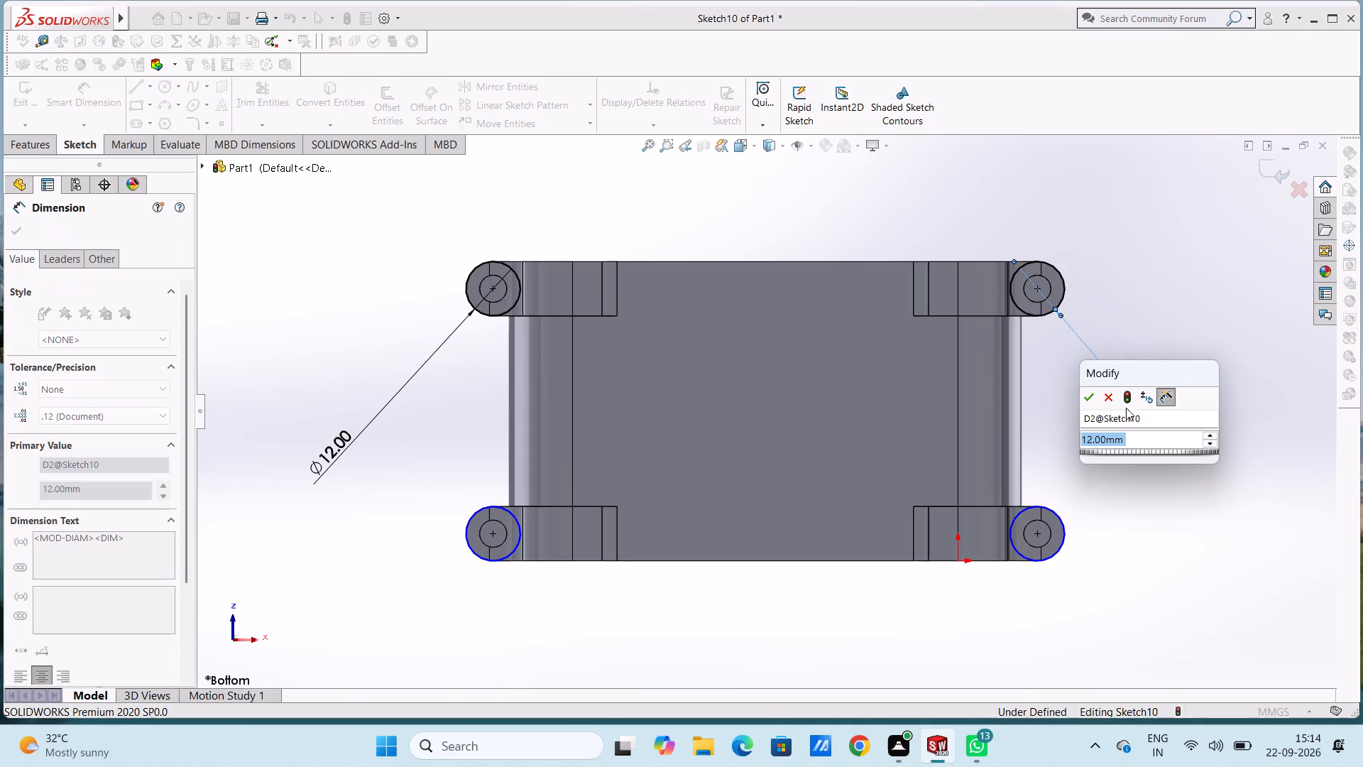
{"action": "left_click", "coordinate": [1087, 397]}
{"action": "left_click", "coordinate": [1084, 388]}
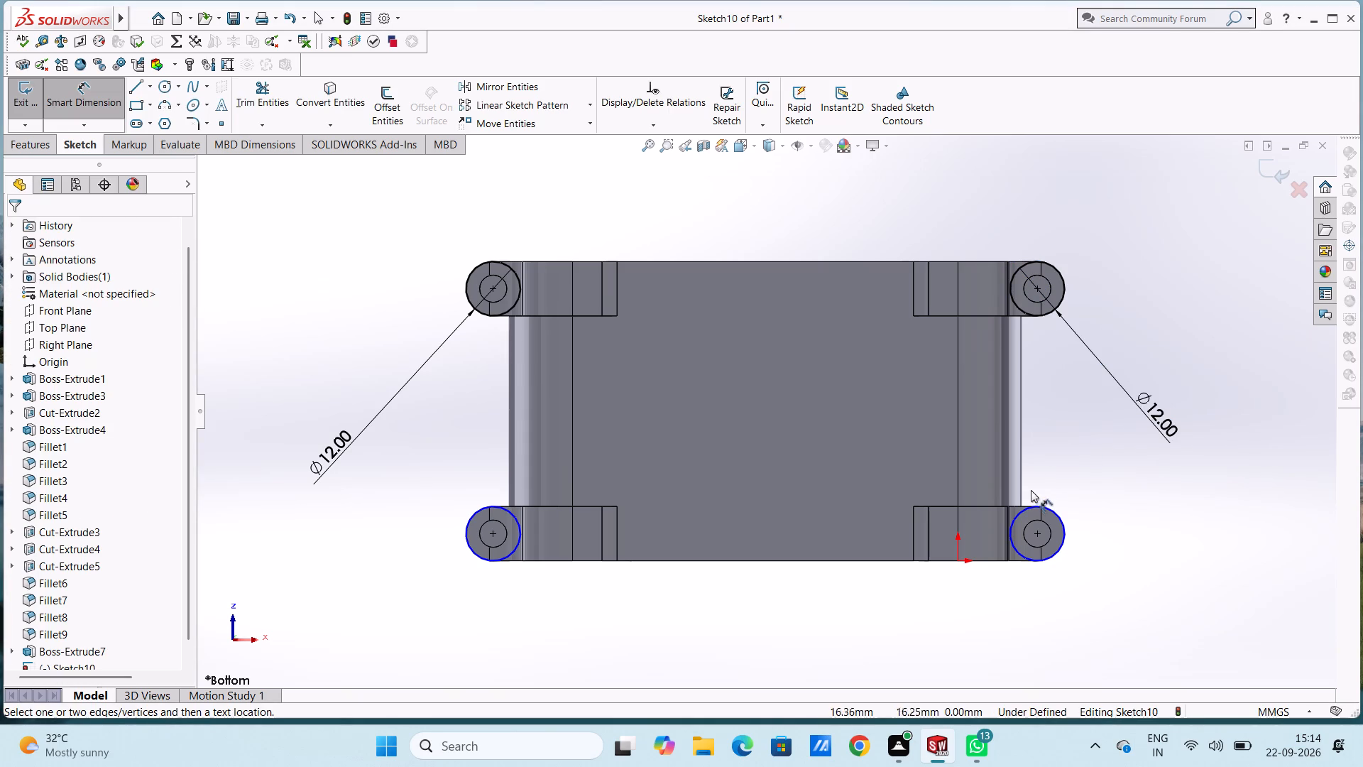
{"action": "left_click", "coordinate": [1051, 509]}
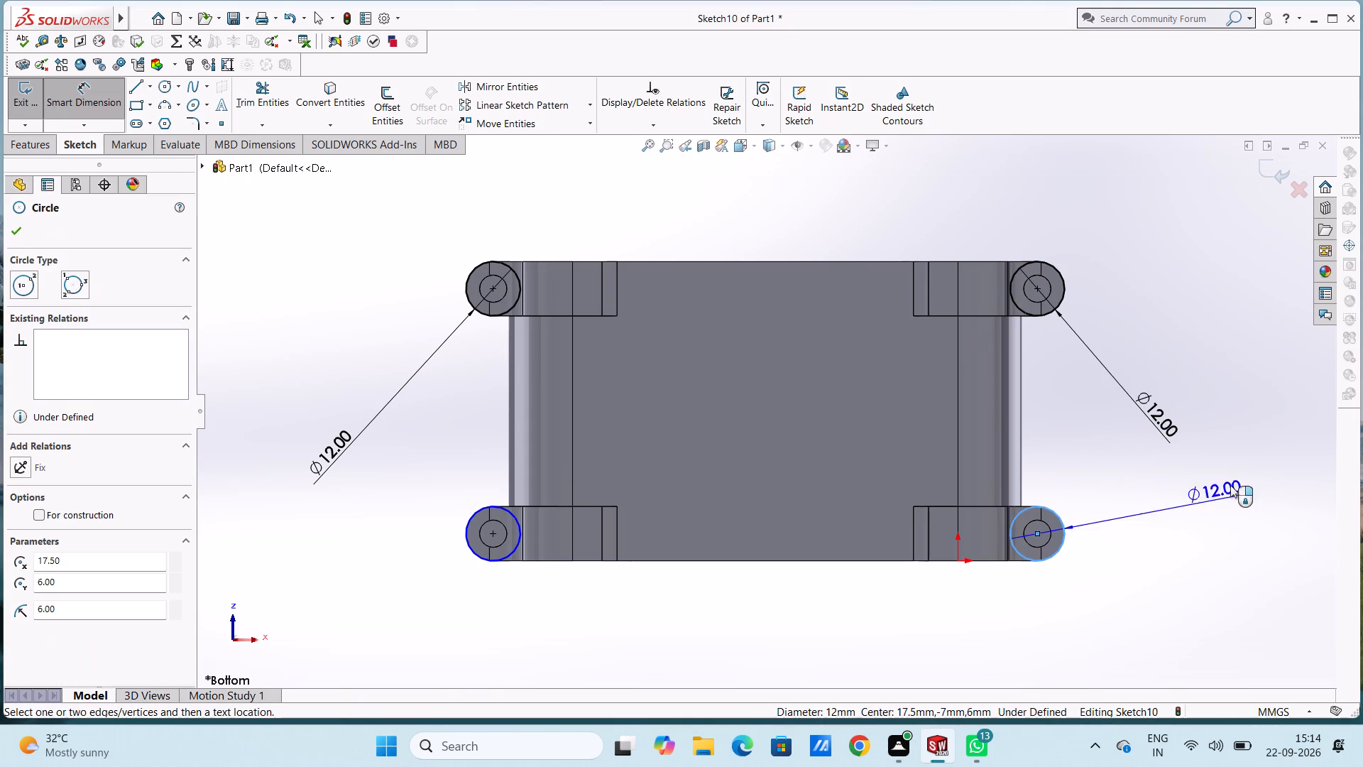
{"action": "left_click", "coordinate": [1235, 472]}
{"action": "left_click", "coordinate": [1176, 448]}
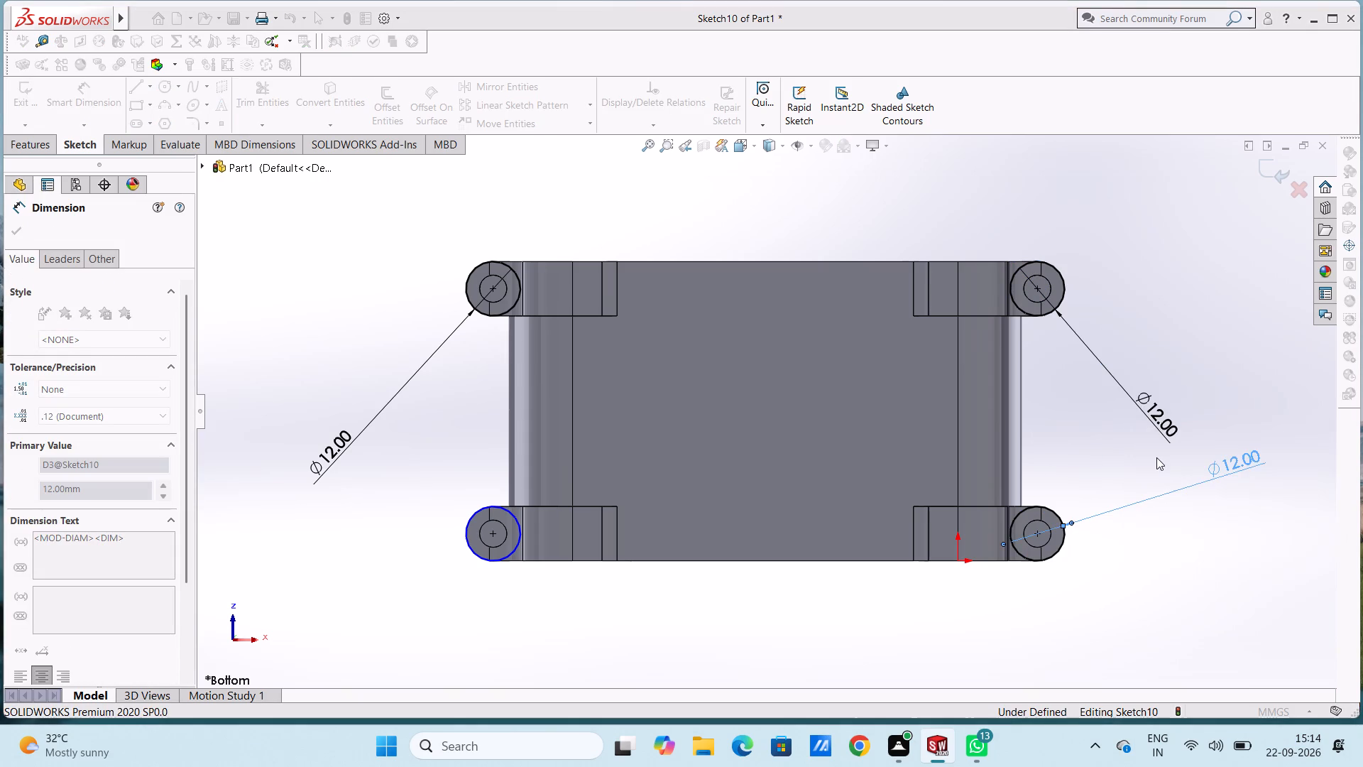
{"action": "left_click", "coordinate": [1155, 457]}
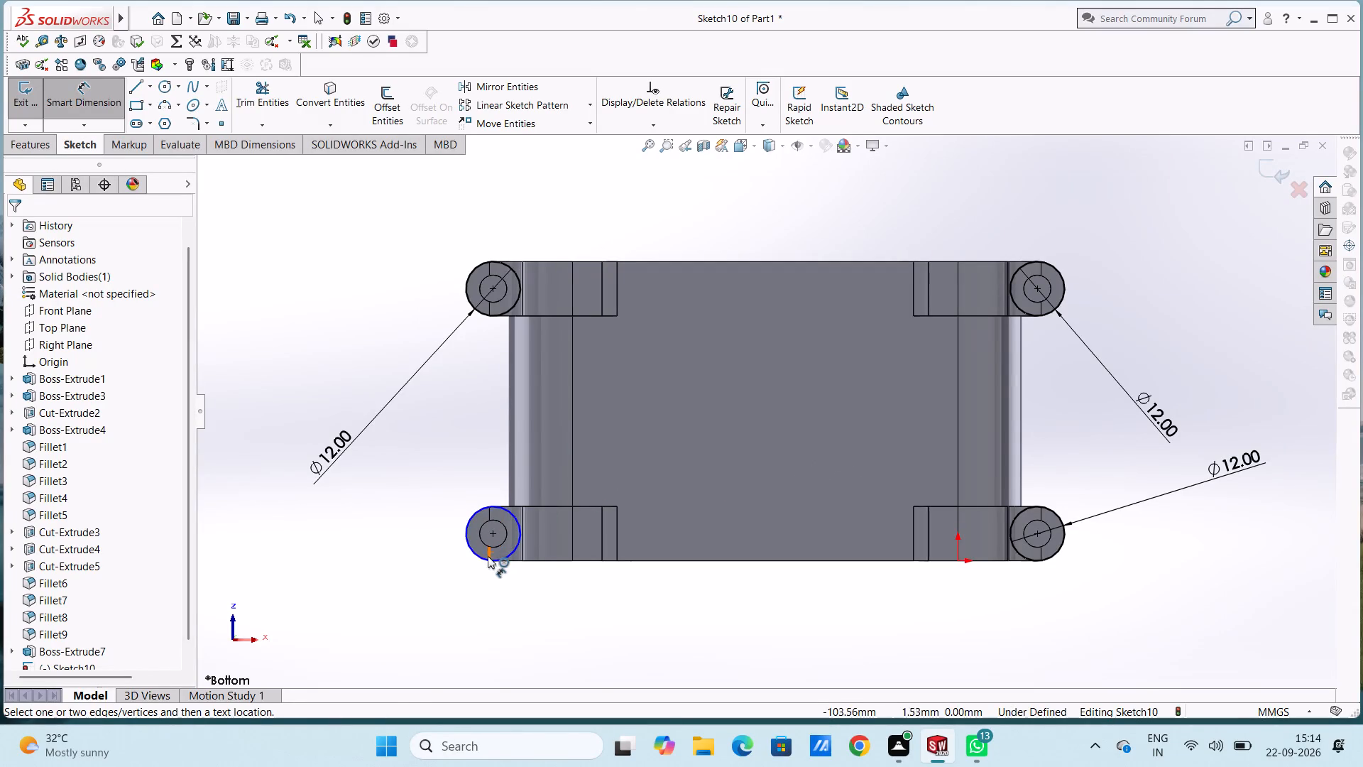
{"action": "left_click", "coordinate": [484, 561]}
{"action": "left_click", "coordinate": [451, 613]}
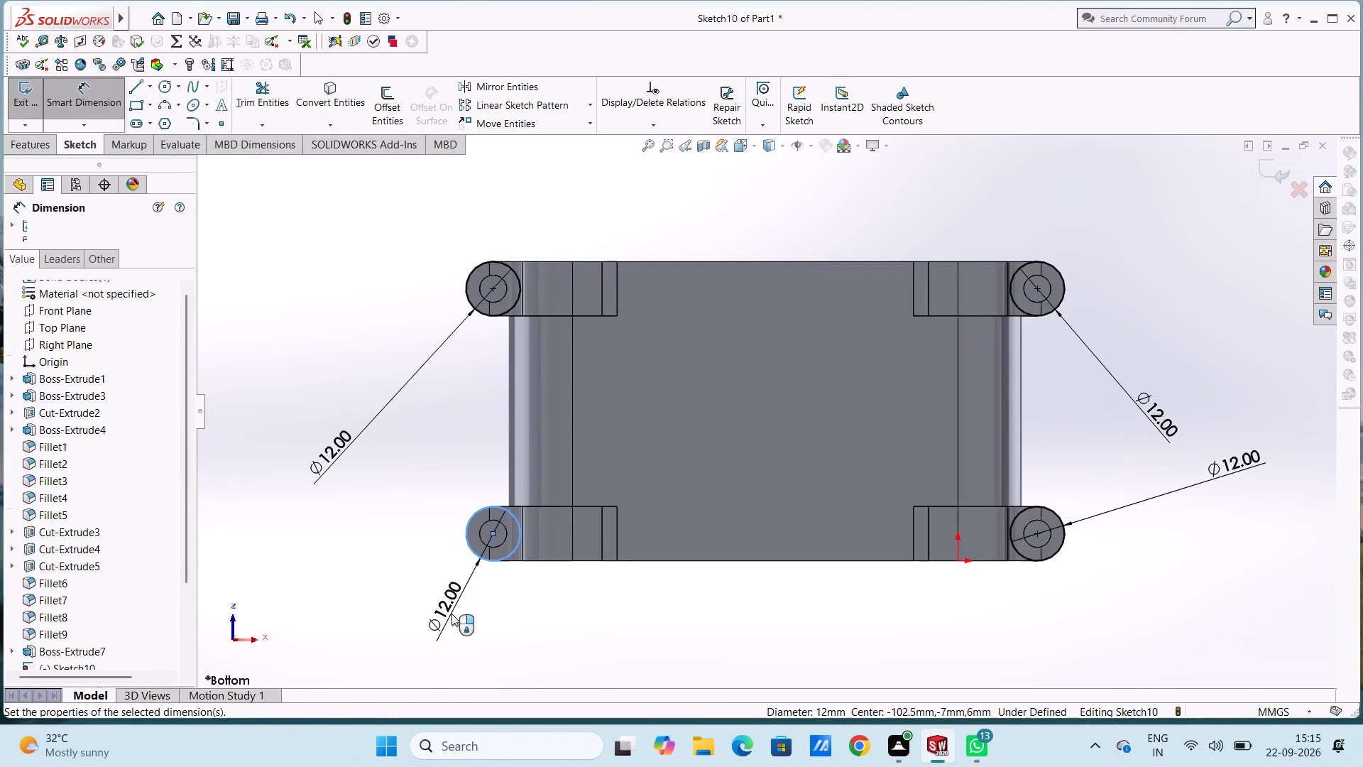
{"action": "left_click", "coordinate": [398, 590]}
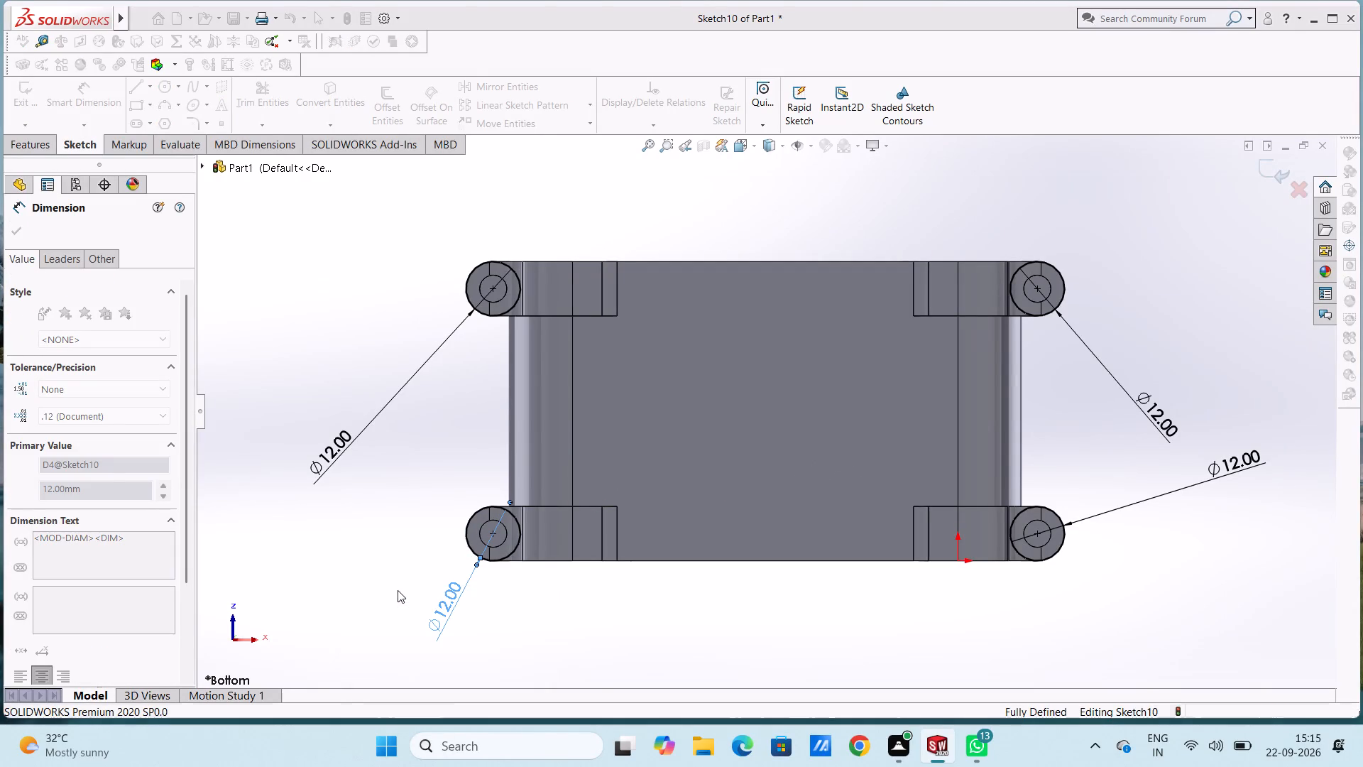
{"action": "key", "text": "Escape"}
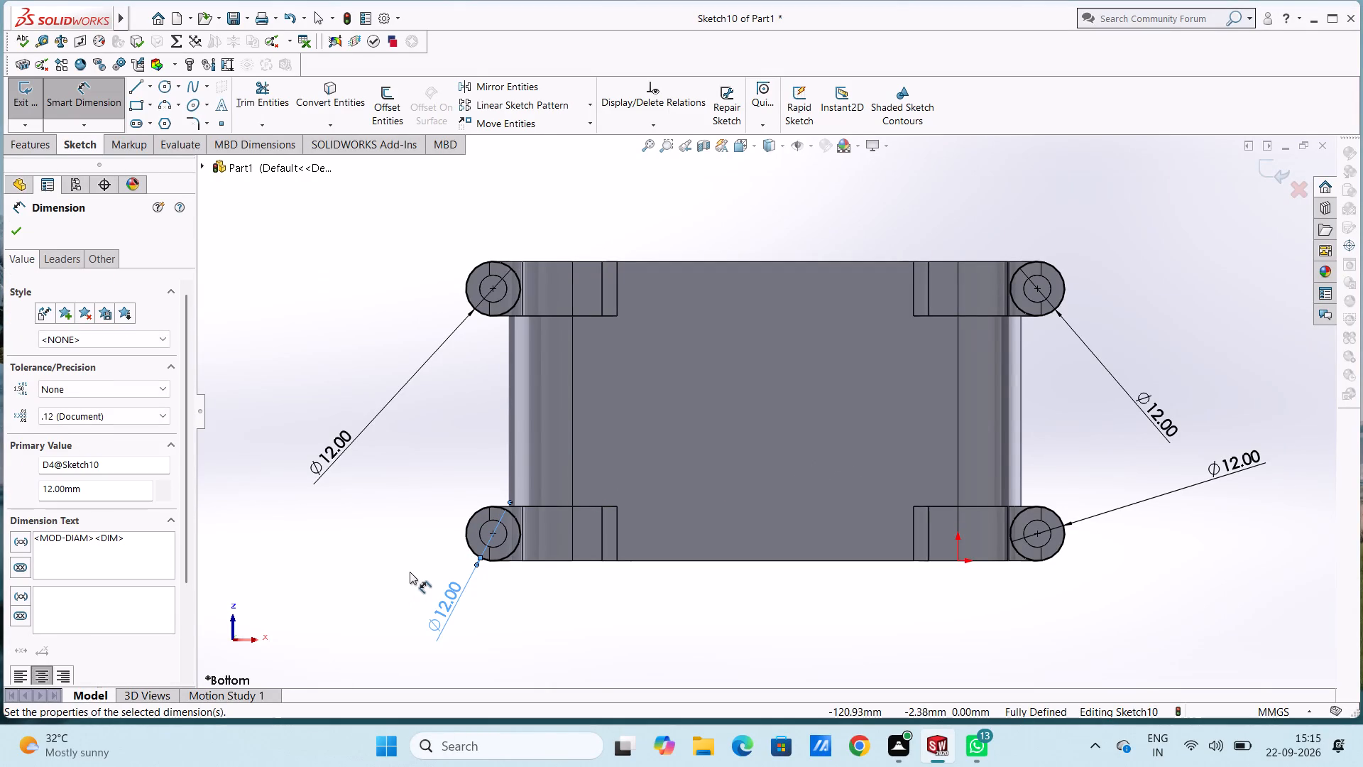
{"action": "key", "text": "Escape"}
{"action": "key", "text": "Escape"}
Extrude the four negative-Y ear circles 2 mm outward as merged round bosses.
{"action": "middle_click_drag", "start_coordinate": [434, 452], "coordinate": [421, 491]}
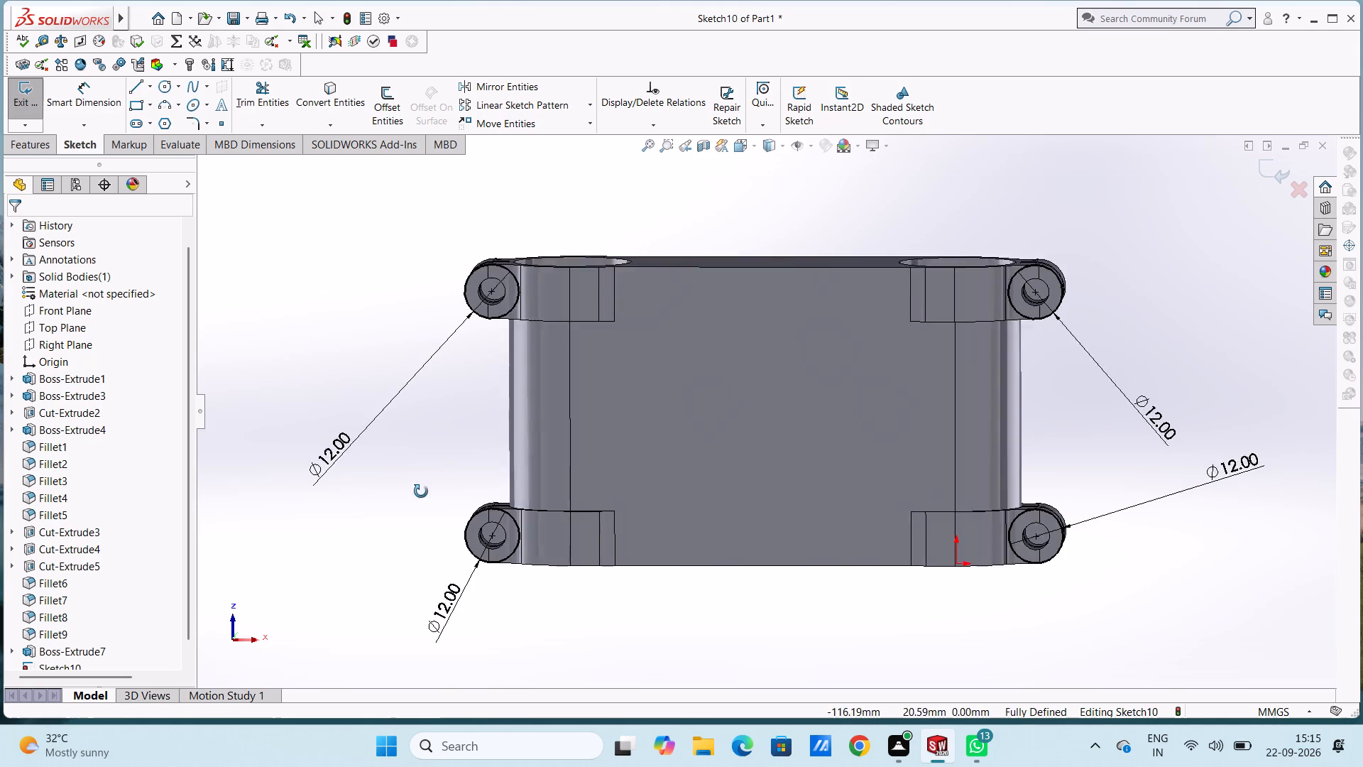
{"action": "middle_click_drag", "start_coordinate": [421, 491], "coordinate": [405, 526]}
{"action": "left_click", "coordinate": [23, 143]}
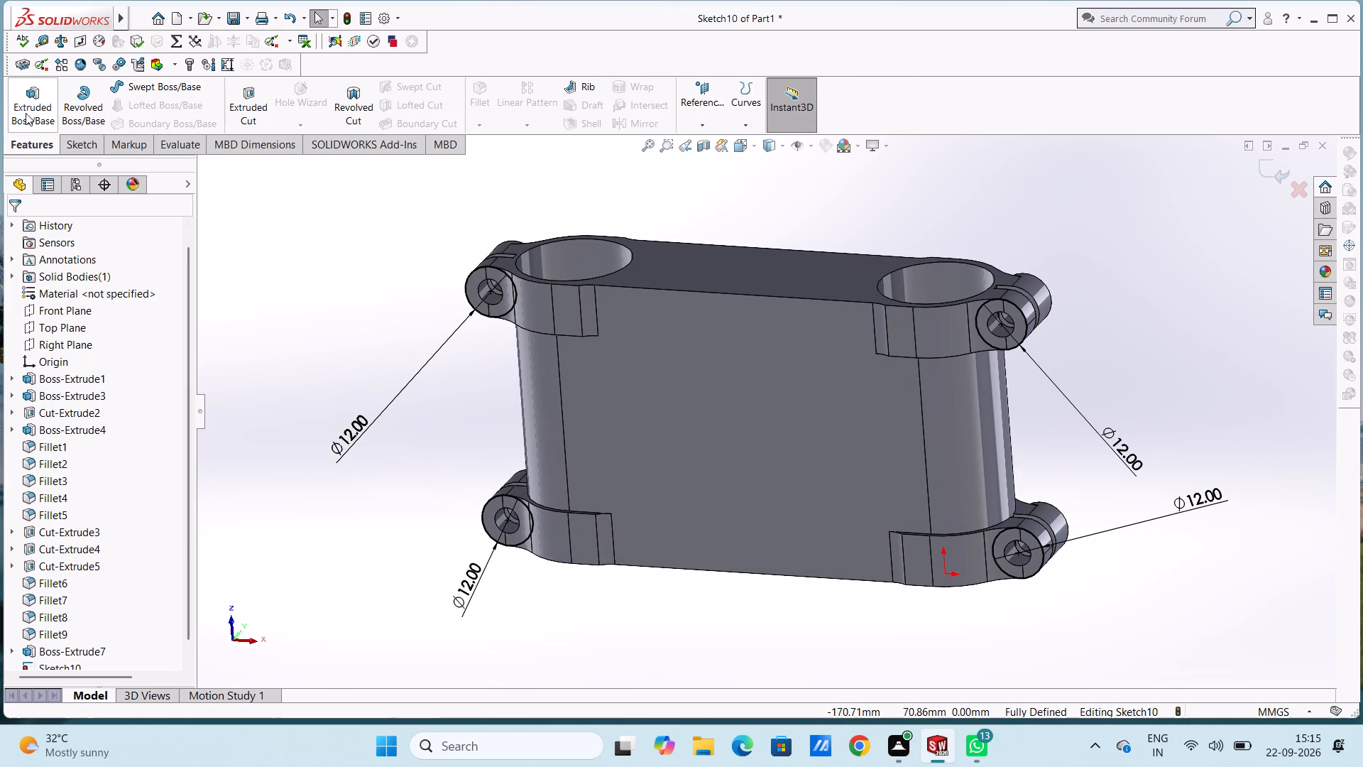
{"action": "left_click", "coordinate": [31, 104]}
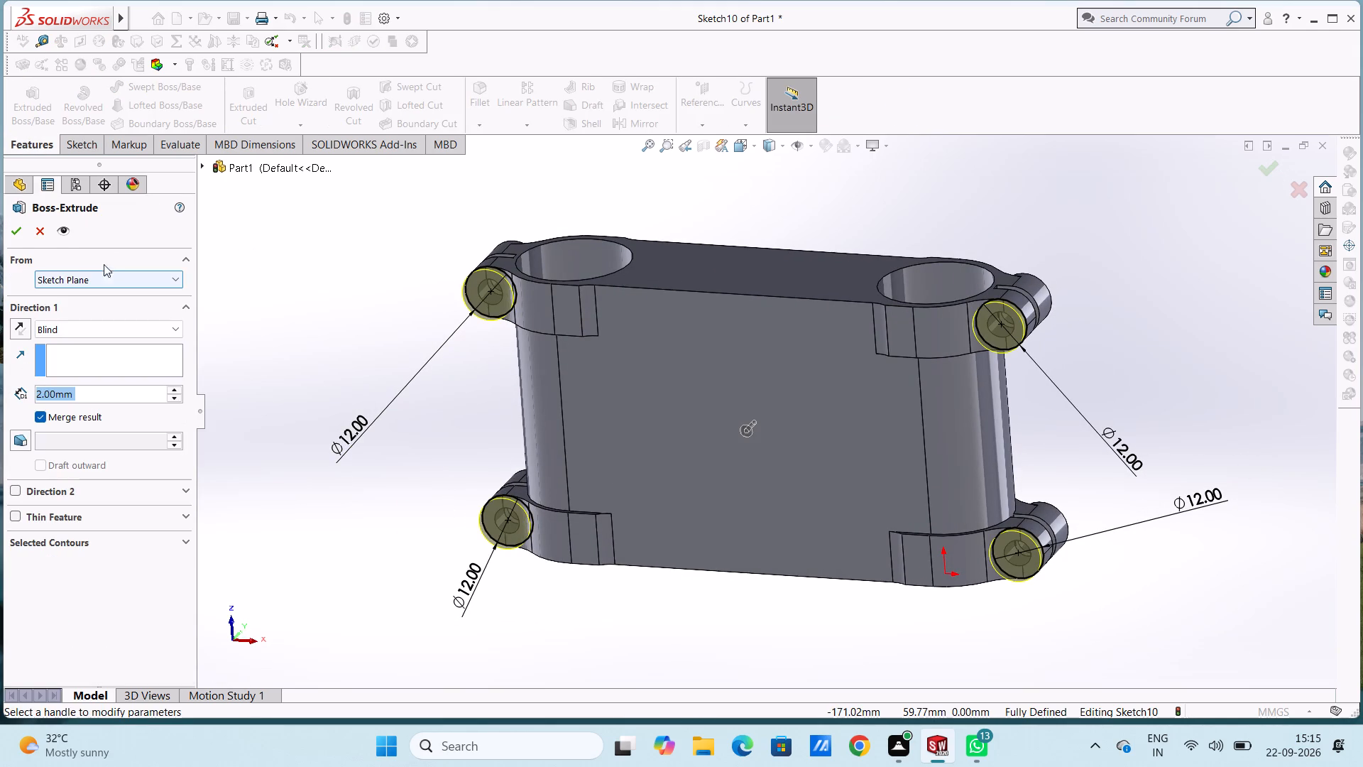
{"action": "left_click", "coordinate": [18, 233]}
{"action": "left_click", "coordinate": [297, 261]}
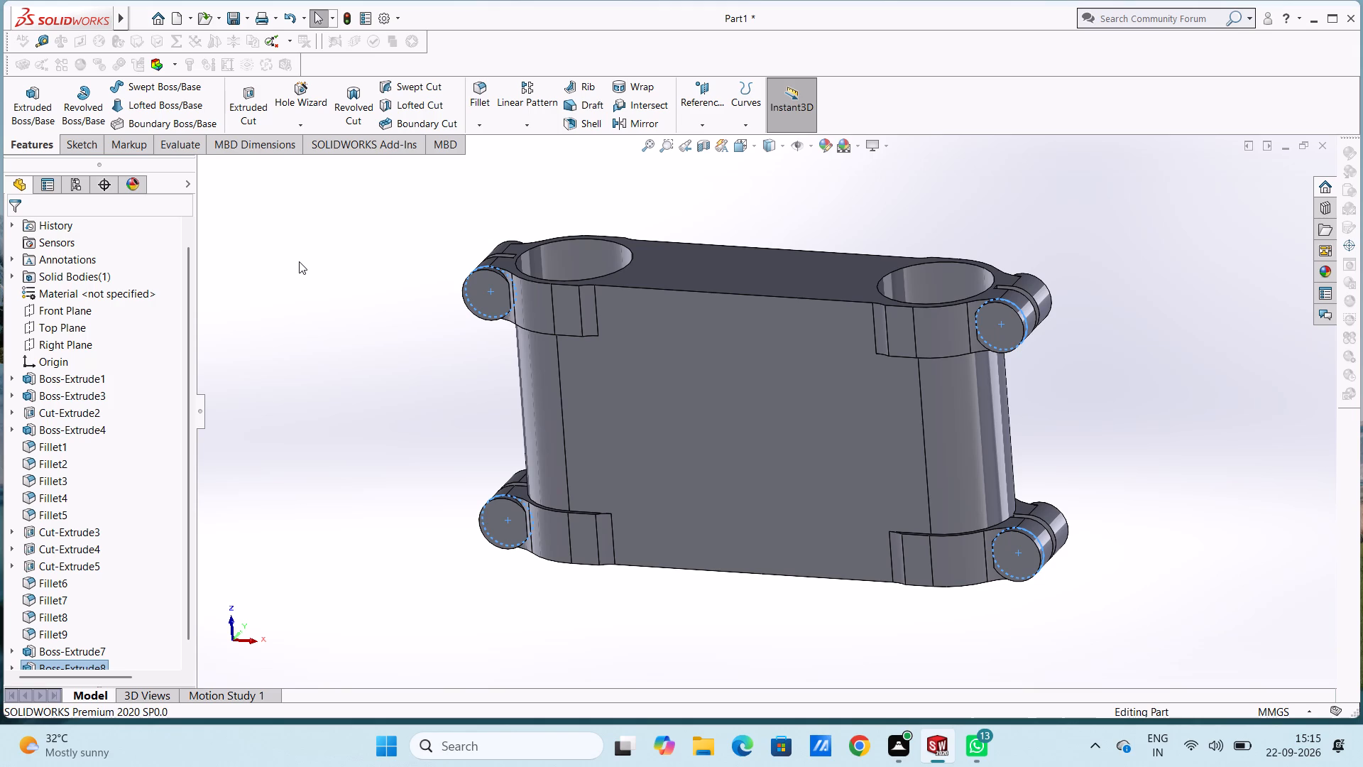
Sketch four circles of 3 mm radius on the positive-Y ear boss faces, each centred on its round boss.
{"action": "key", "text": "ctrl+5"}
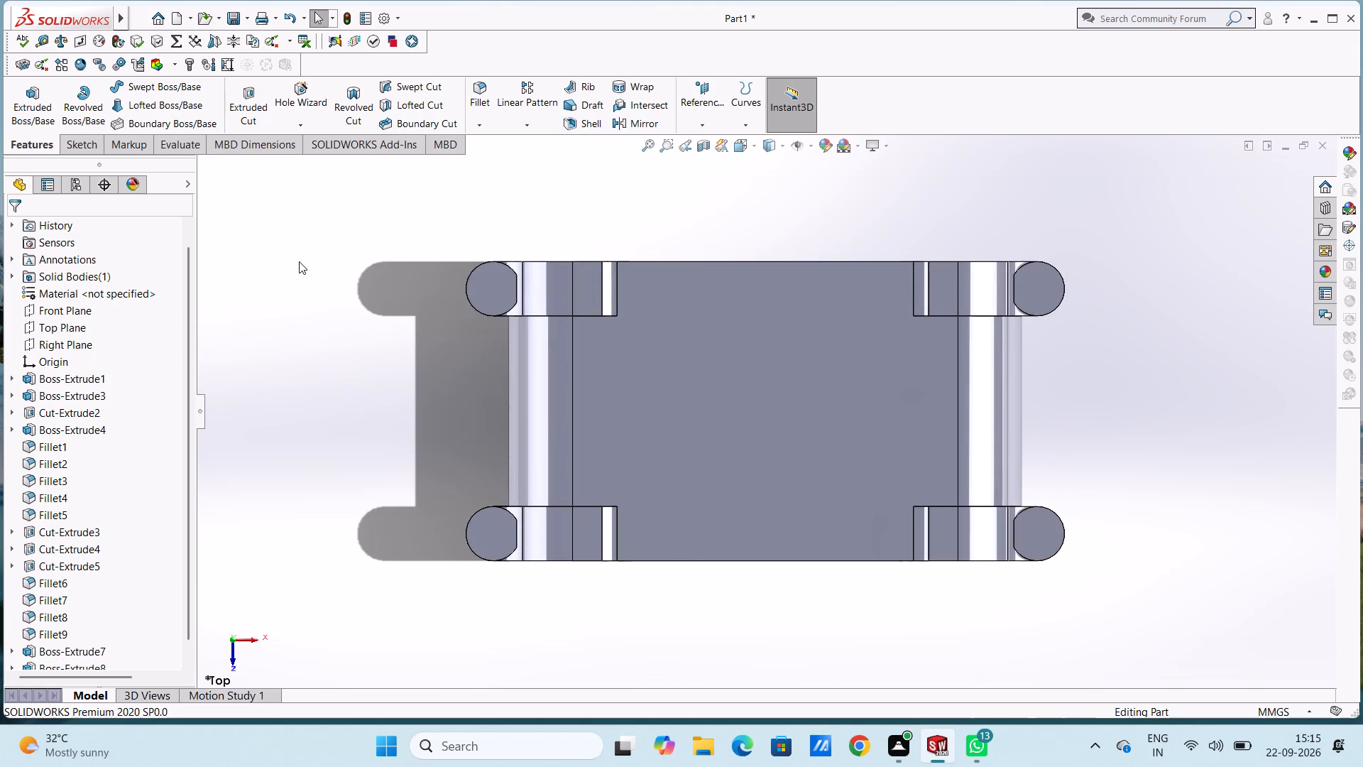
{"action": "left_click", "coordinate": [498, 294]}
{"action": "left_click", "coordinate": [556, 252]}
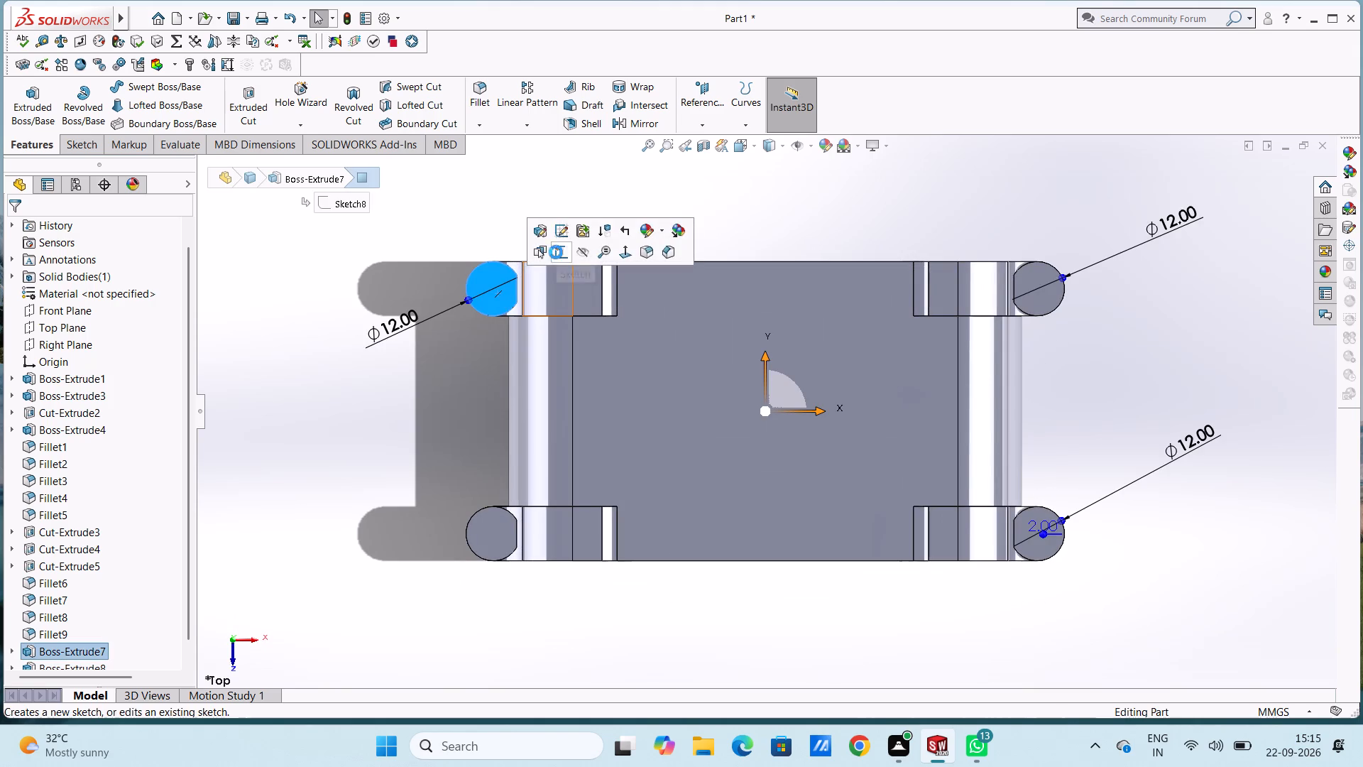
{"action": "left_click", "coordinate": [434, 251]}
{"action": "left_click", "coordinate": [163, 78]}
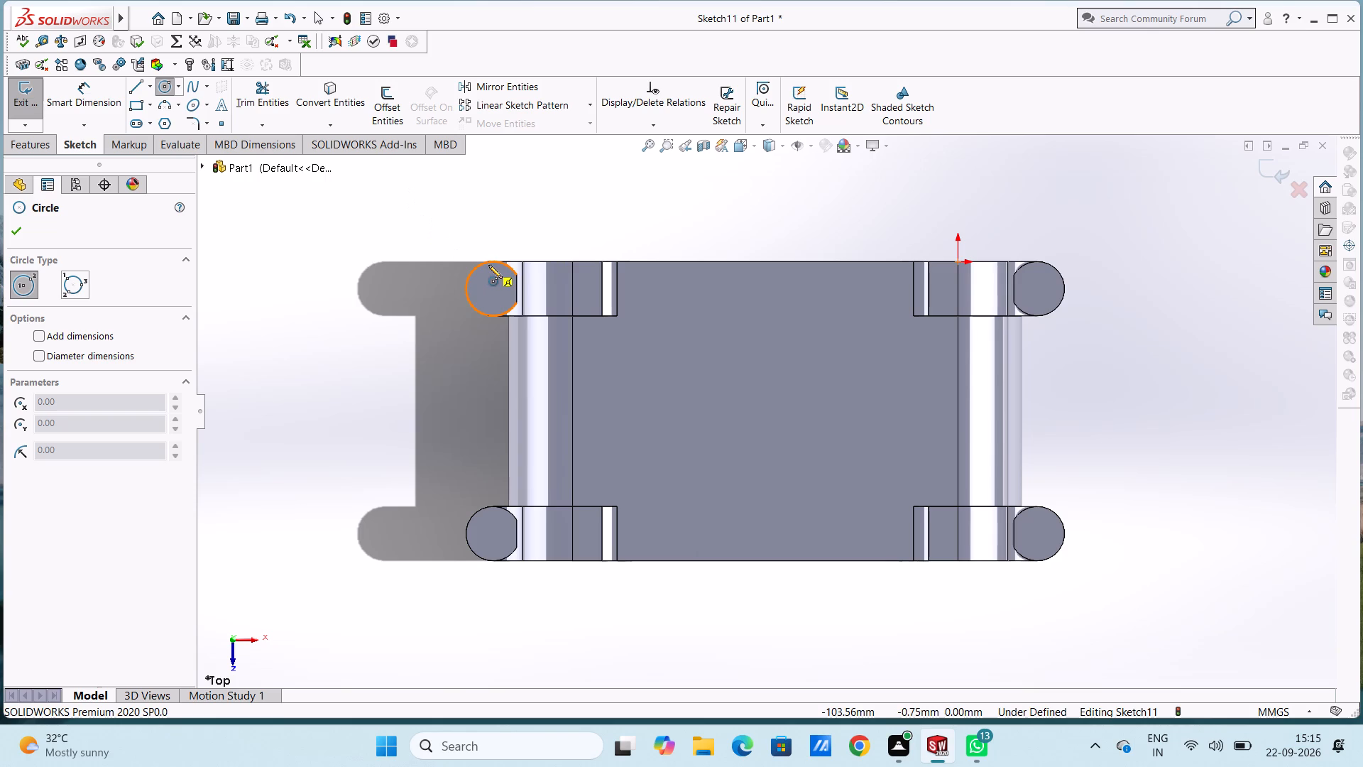
{"action": "left_click", "coordinate": [492, 287]}
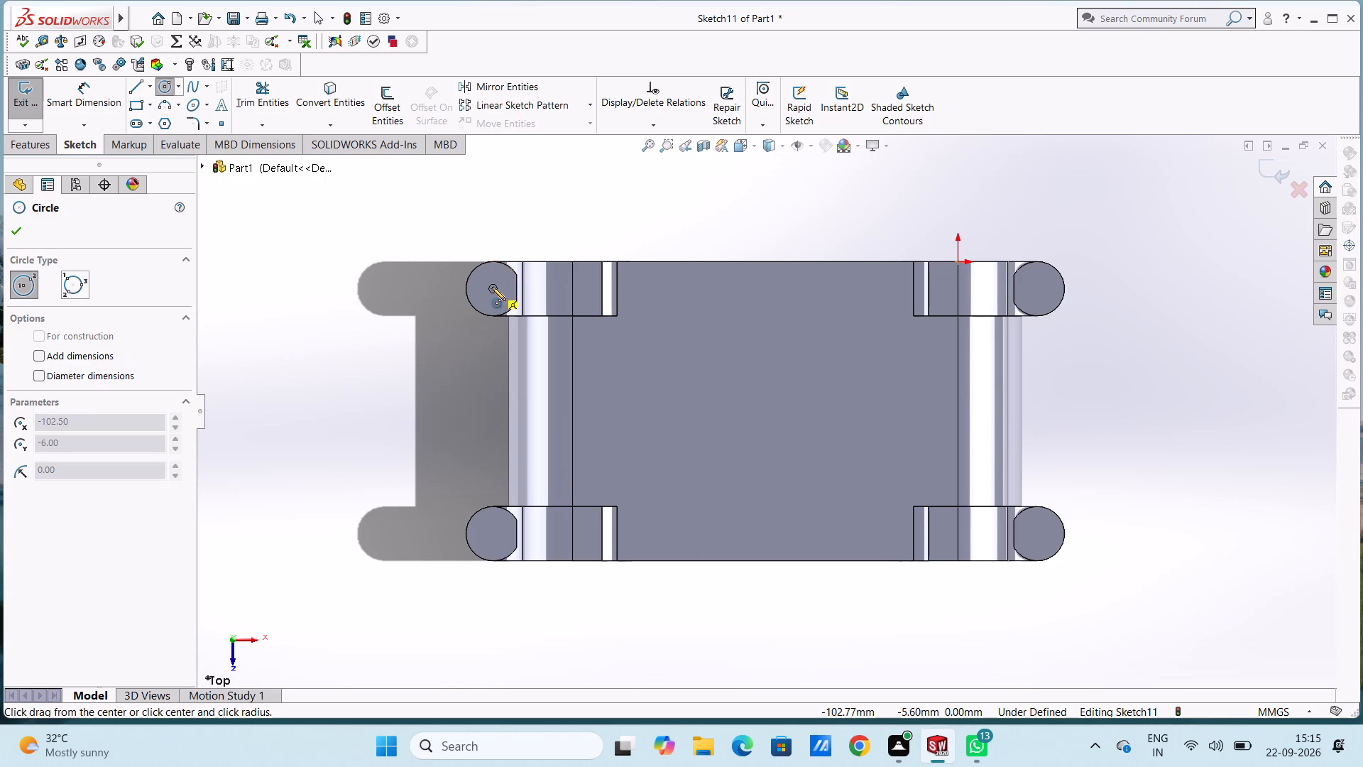
{"action": "key", "text": "3"}
{"action": "key", "text": "Return"}
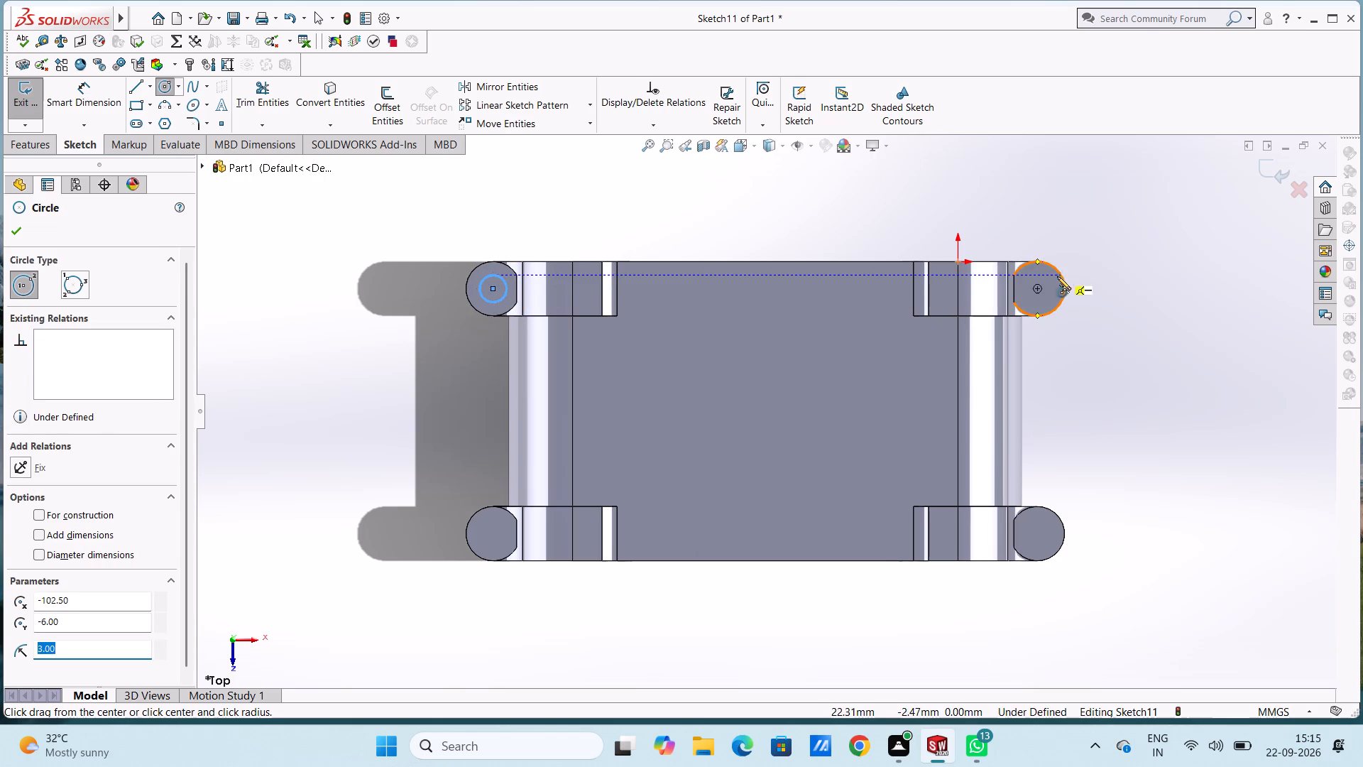
{"action": "left_click", "coordinate": [1038, 287]}
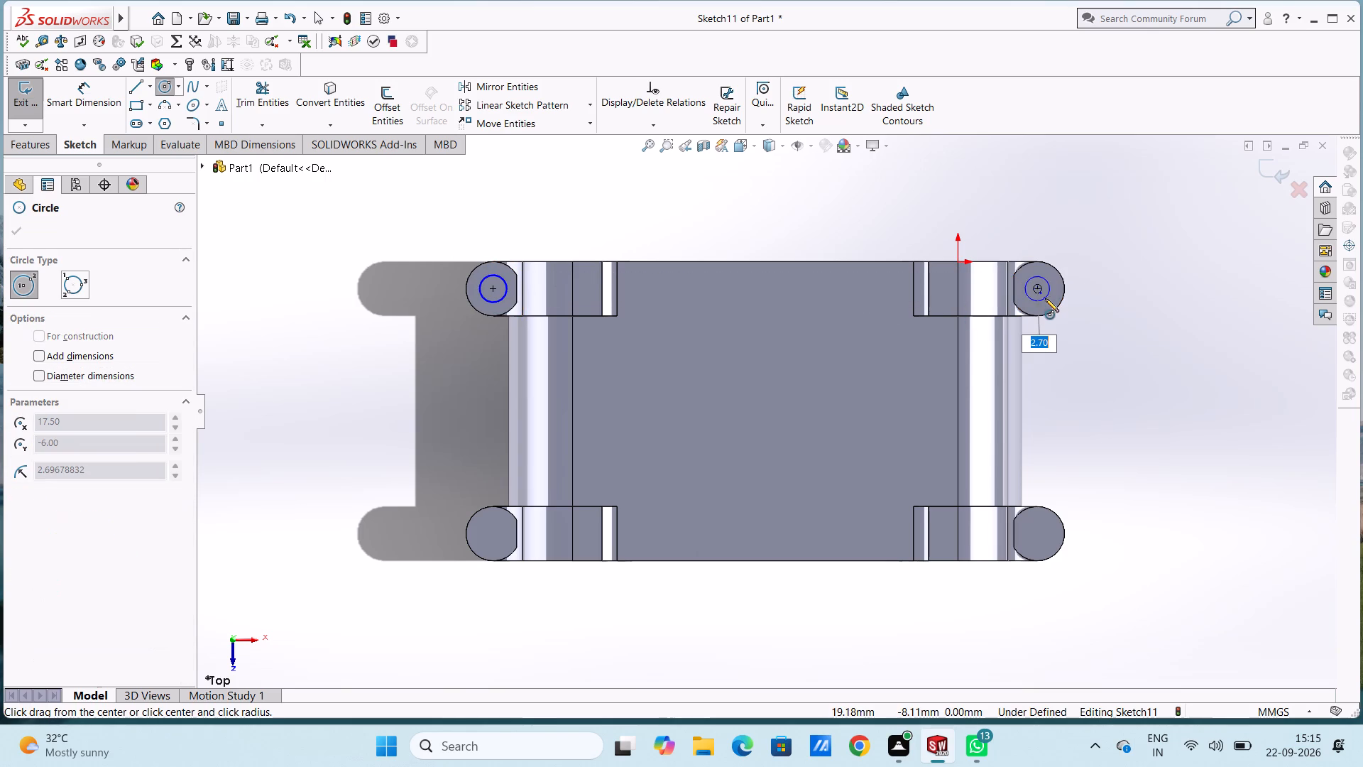
{"action": "key", "text": "3"}
{"action": "key", "text": "Return"}
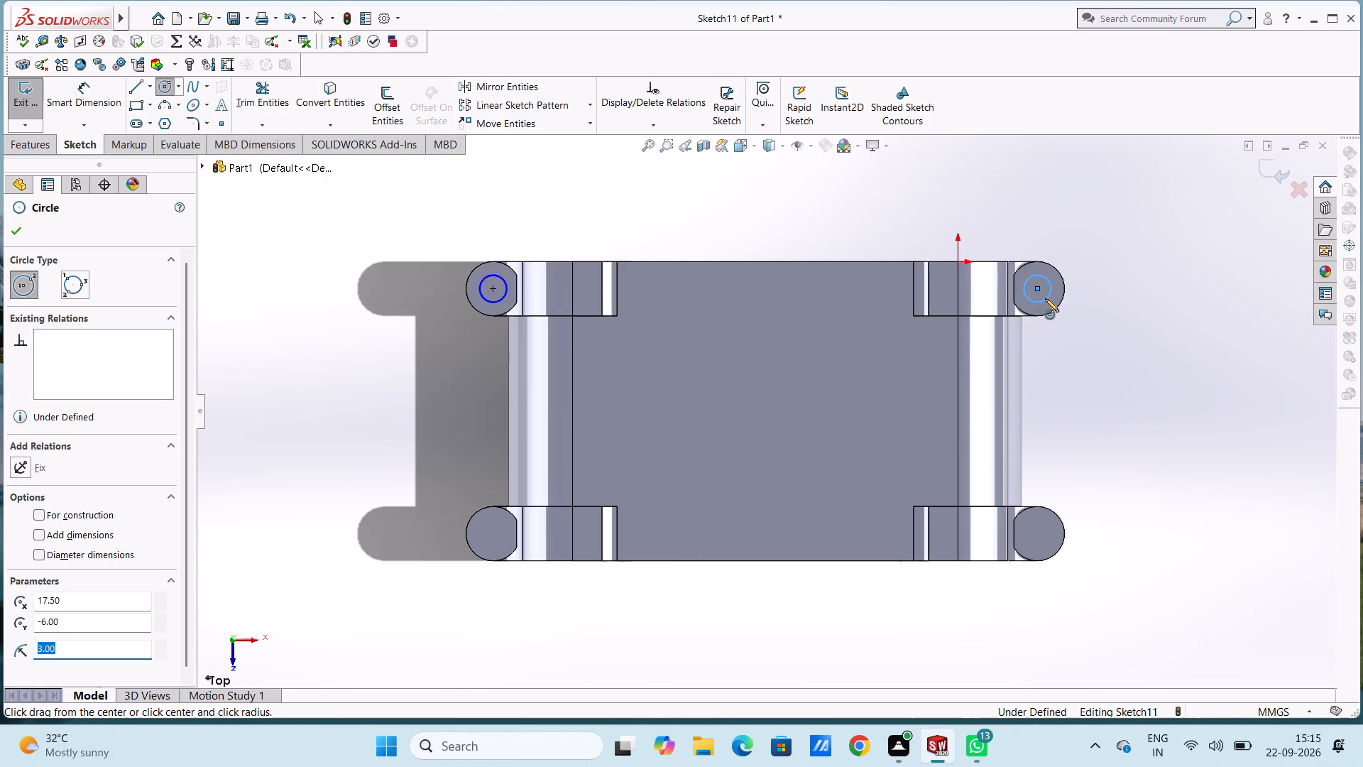
{"action": "left_click", "coordinate": [493, 533]}
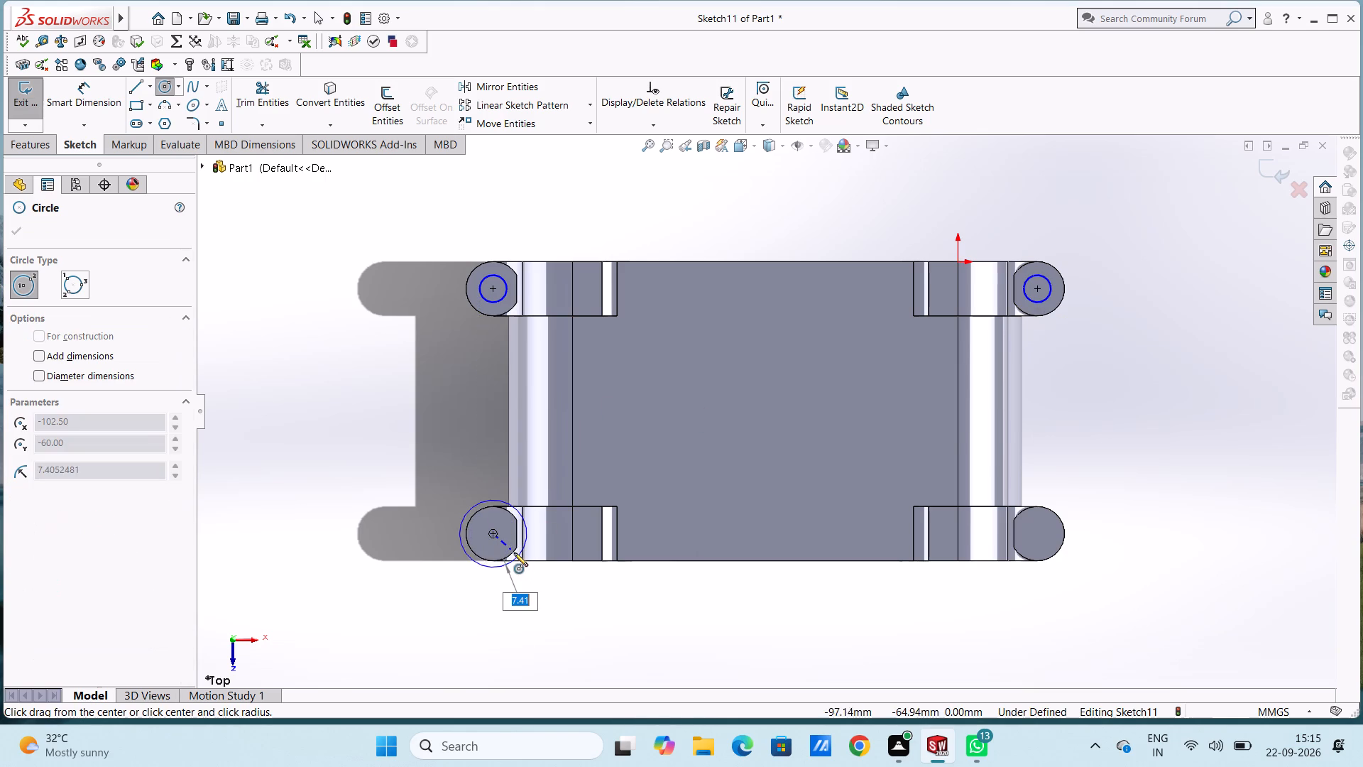
{"action": "key", "text": "3"}
{"action": "key", "text": "Return"}
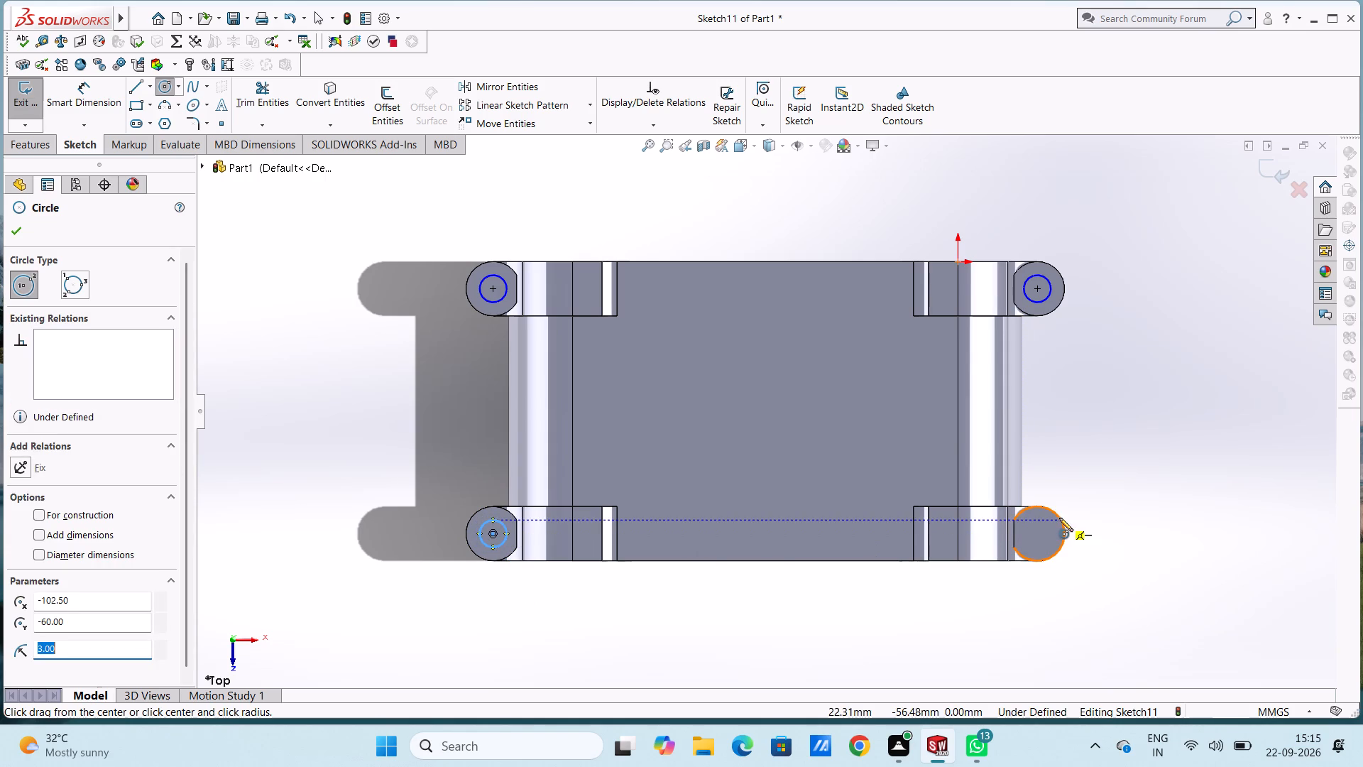
{"action": "left_click", "coordinate": [1036, 534]}
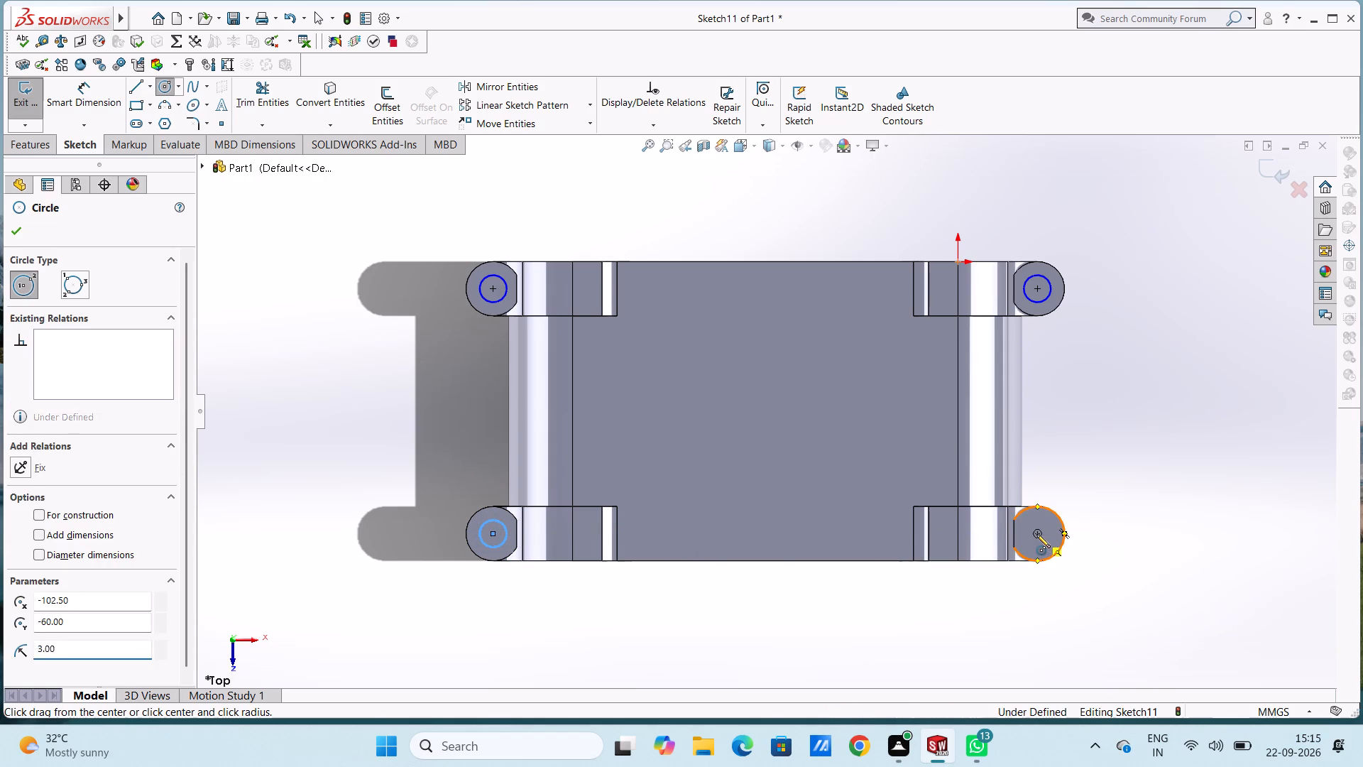
{"action": "key", "text": "3"}
{"action": "key", "text": "Return"}
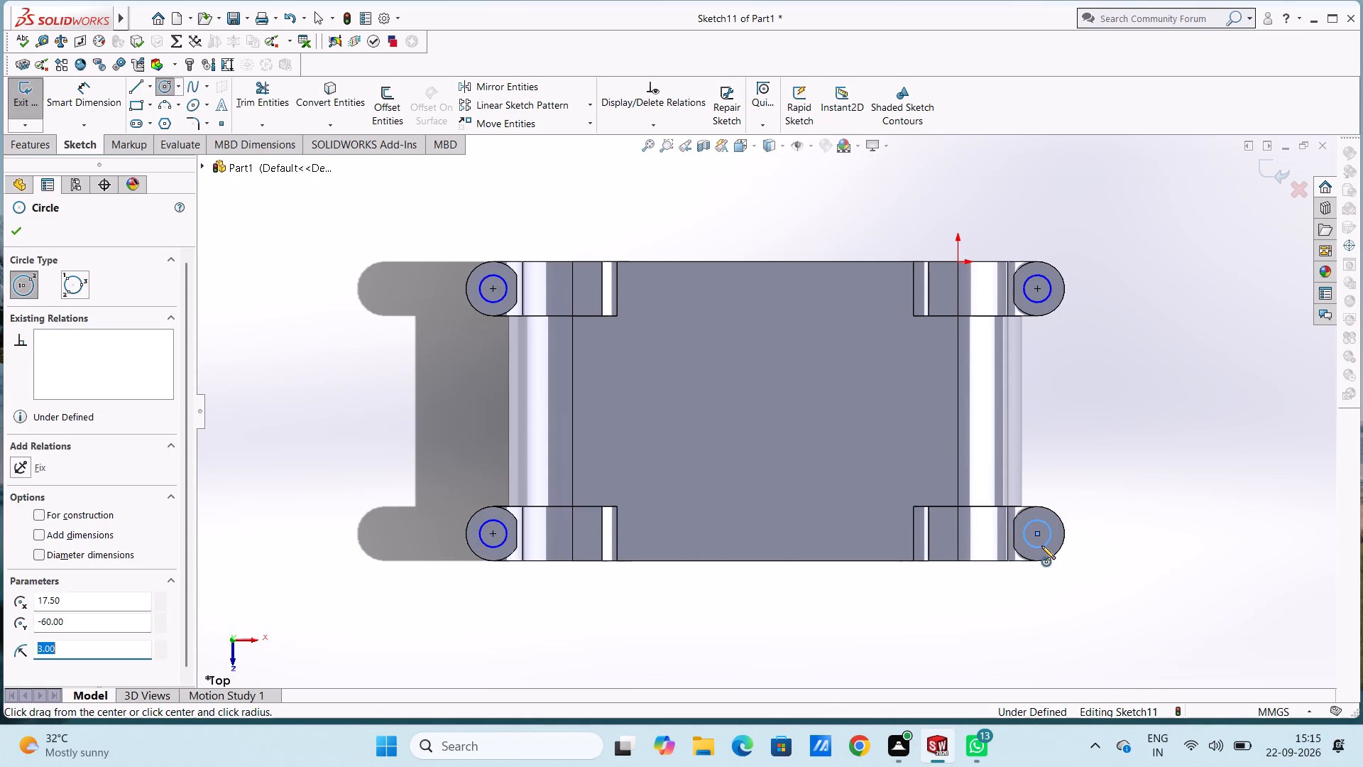
{"action": "key", "text": "Escape"}
{"action": "key", "text": "Escape"}
{"action": "key", "text": "Escape"}
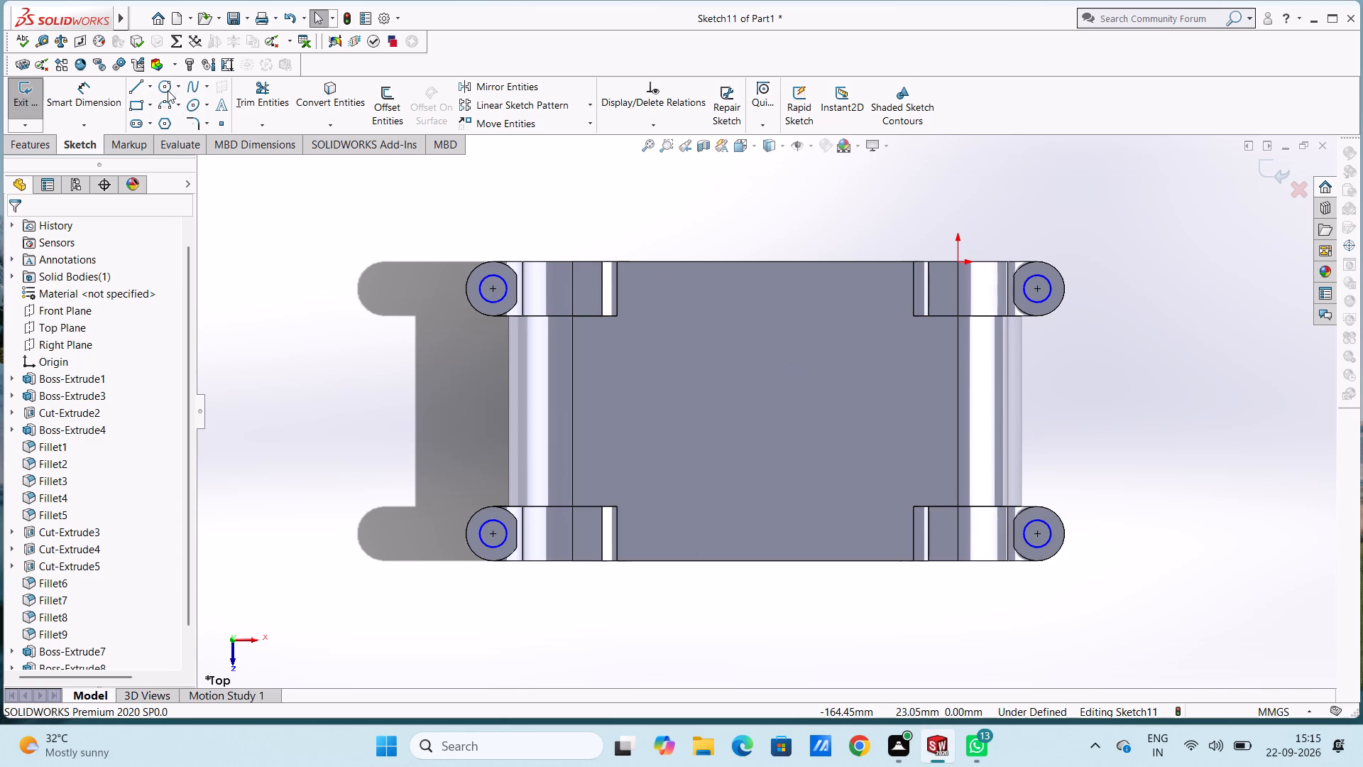
Dimension each of the four positive-Y ear circles with a 6 mm diameter.
{"action": "left_click", "coordinate": [97, 95]}
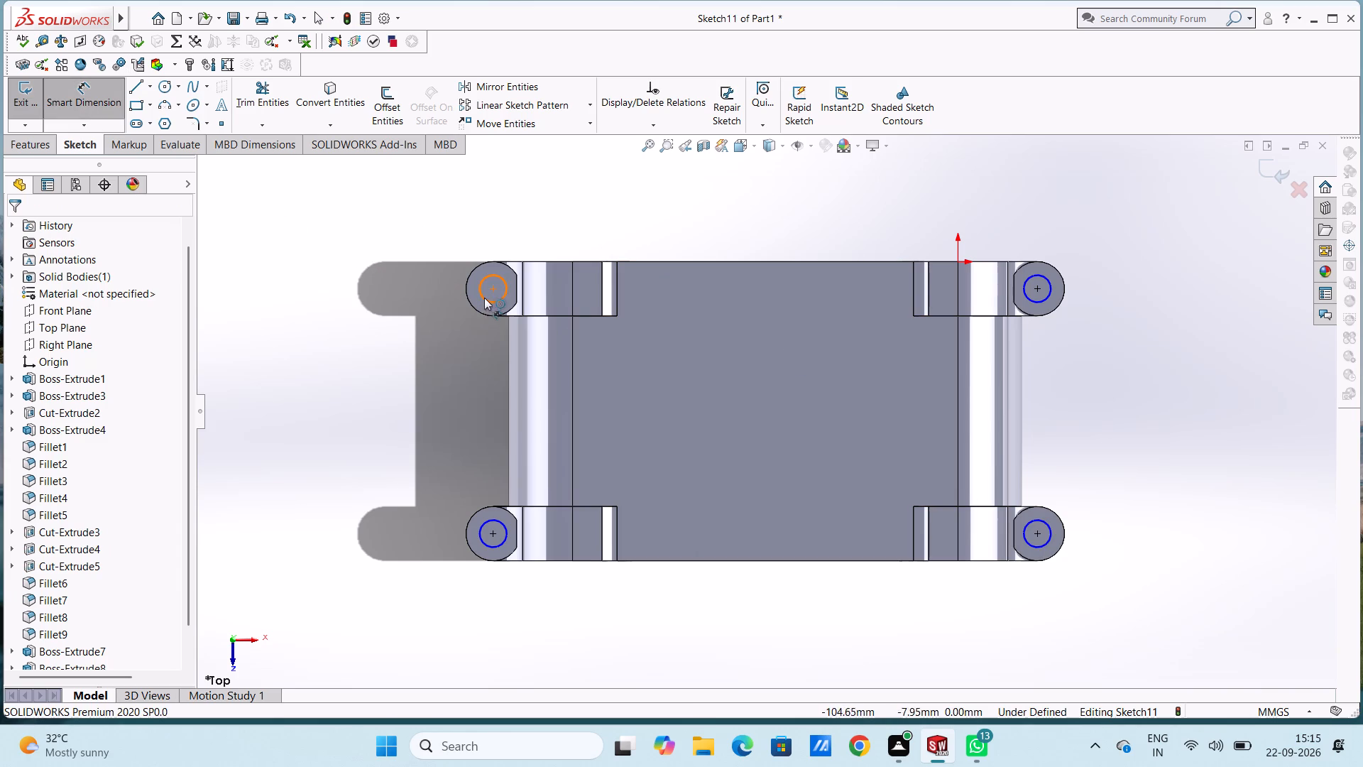
{"action": "left_click", "coordinate": [484, 298]}
{"action": "left_click", "coordinate": [349, 406]}
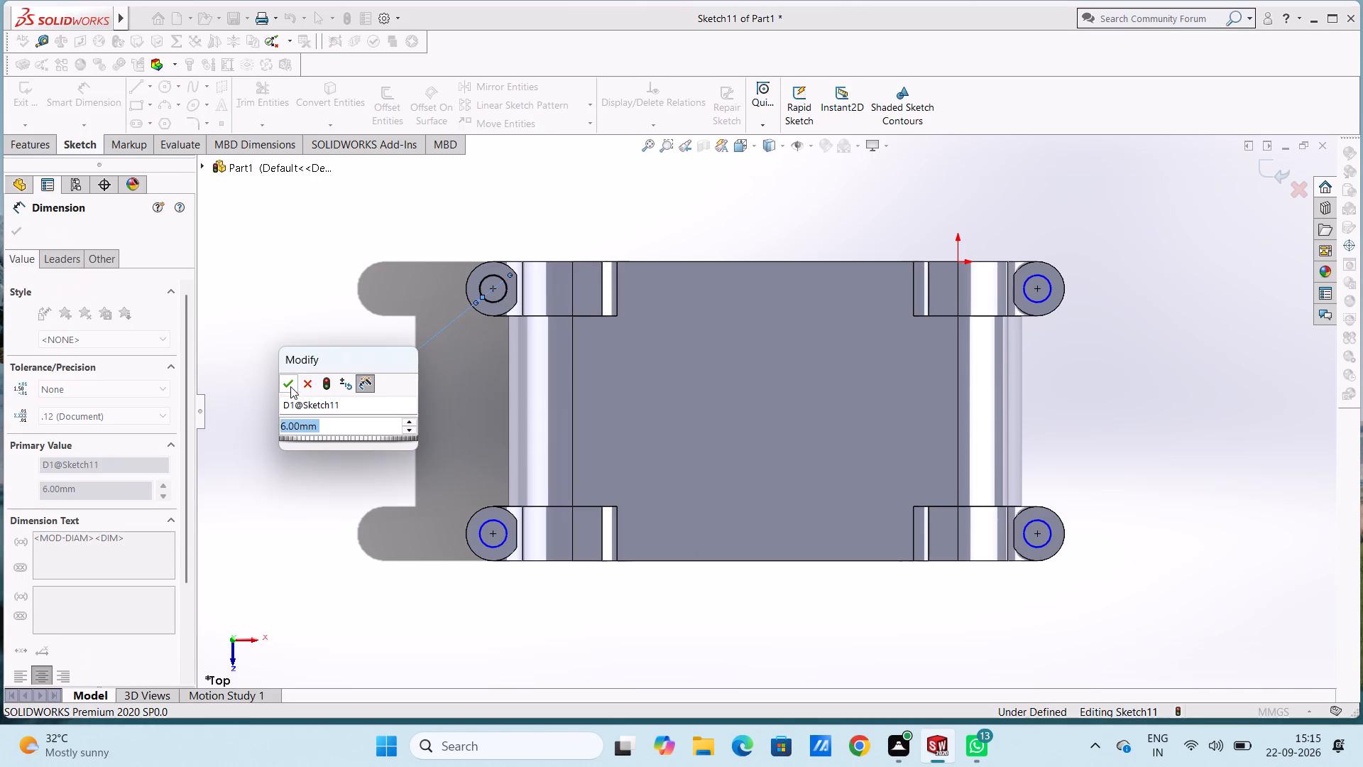
{"action": "left_click", "coordinate": [290, 386]}
{"action": "left_click", "coordinate": [305, 305]}
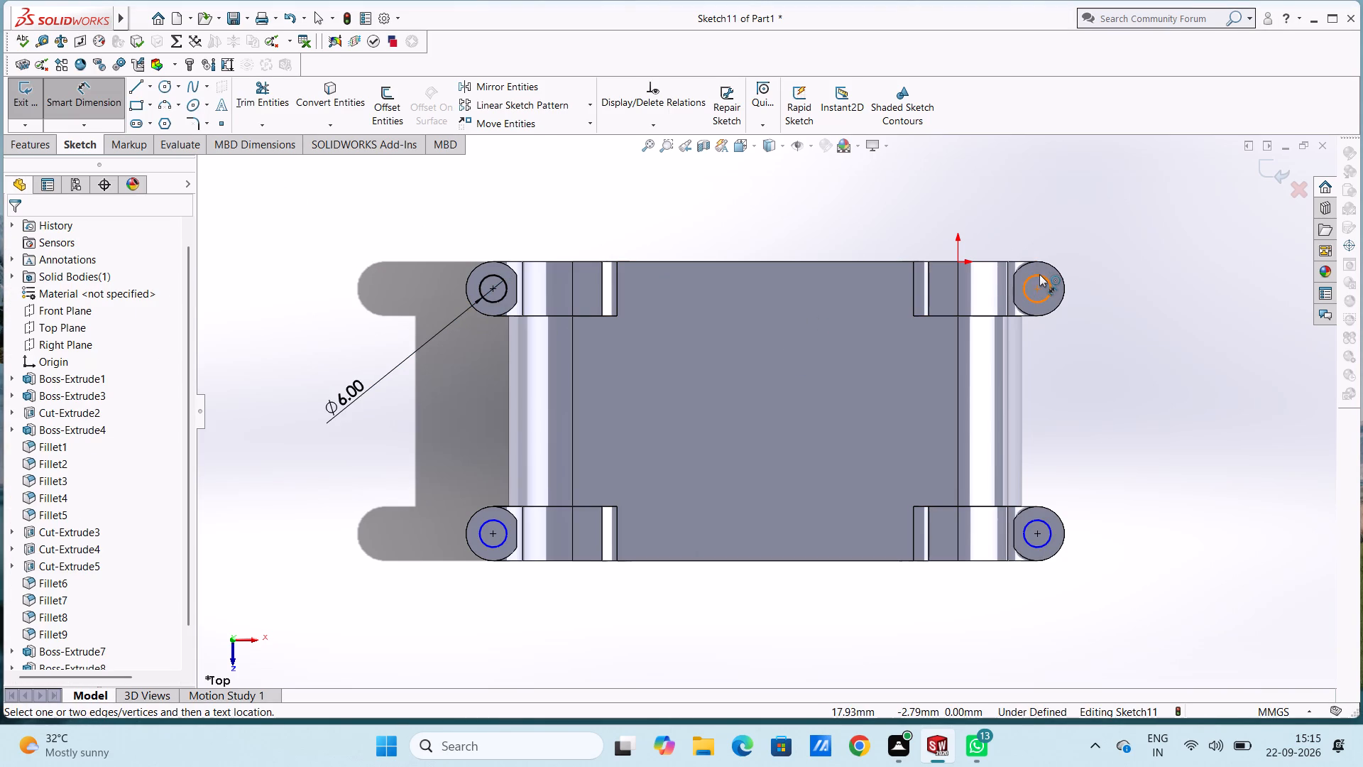
{"action": "left_click", "coordinate": [1039, 274]}
{"action": "left_click", "coordinate": [1200, 214]}
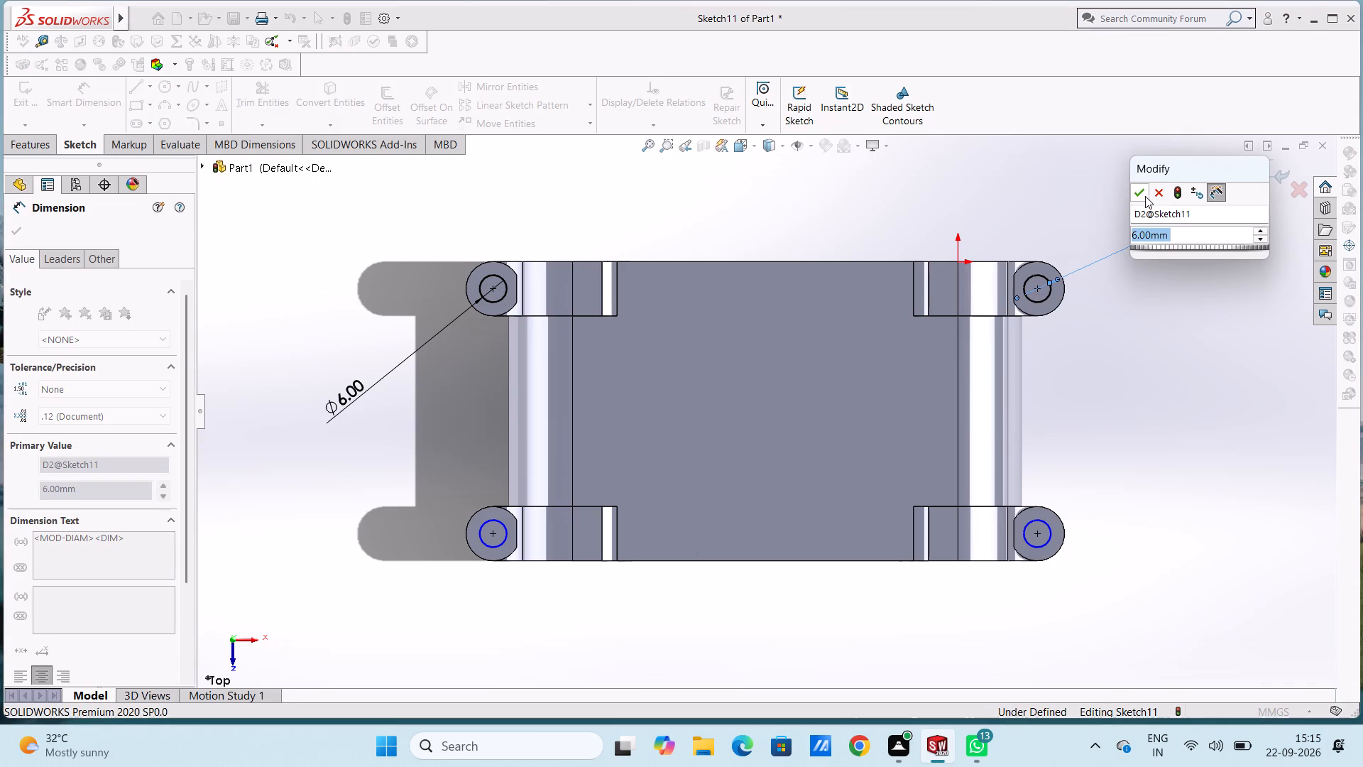
{"action": "left_click", "coordinate": [1145, 196]}
{"action": "left_click", "coordinate": [1110, 197]}
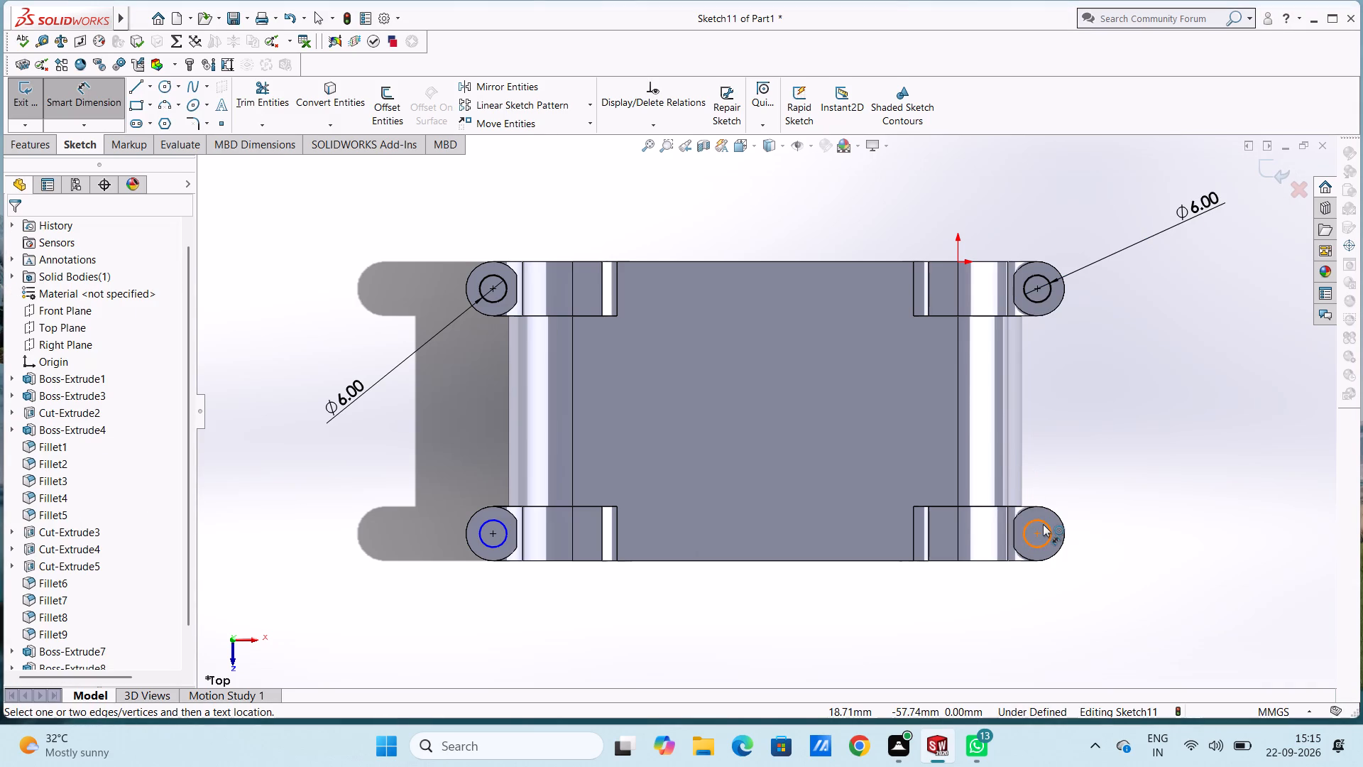
{"action": "left_click", "coordinate": [1043, 524]}
{"action": "left_click", "coordinate": [1154, 409]}
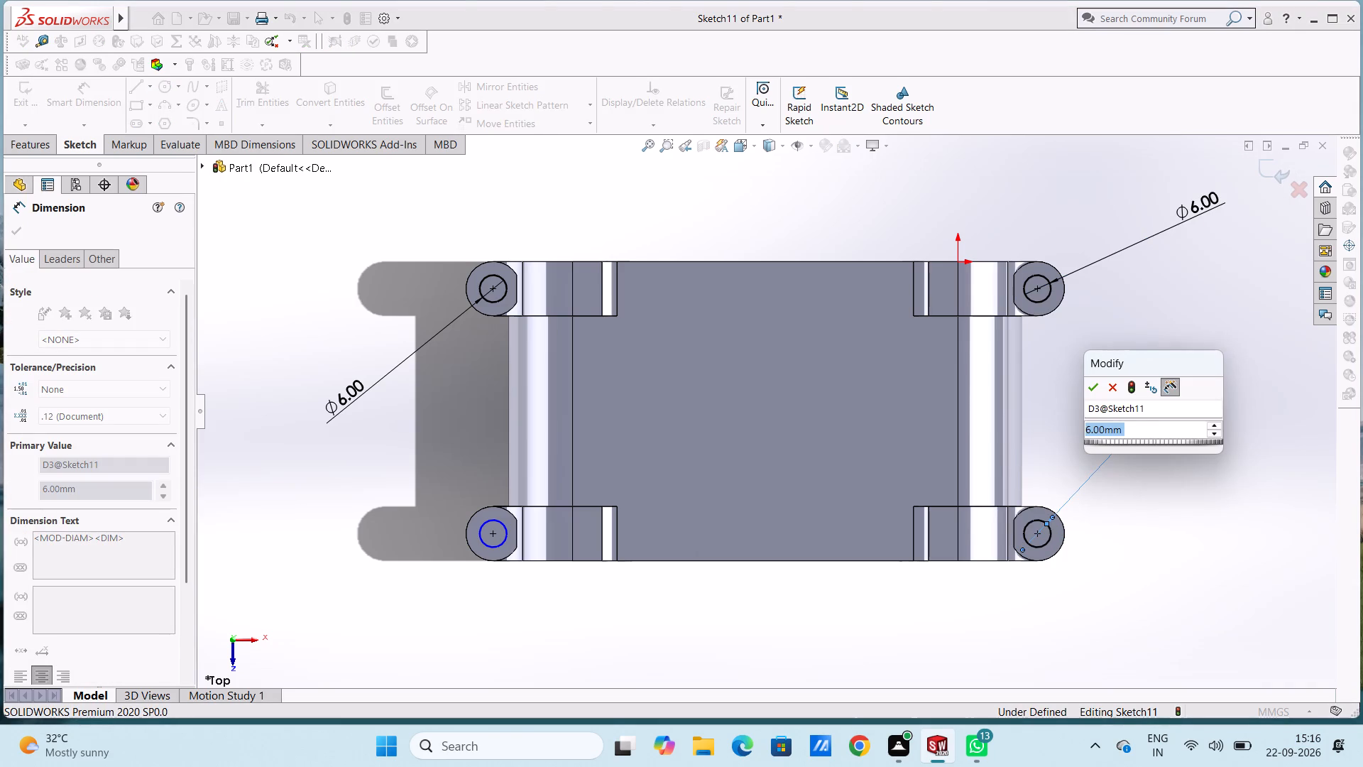
{"action": "left_click", "coordinate": [1097, 387]}
{"action": "left_click", "coordinate": [1081, 387]}
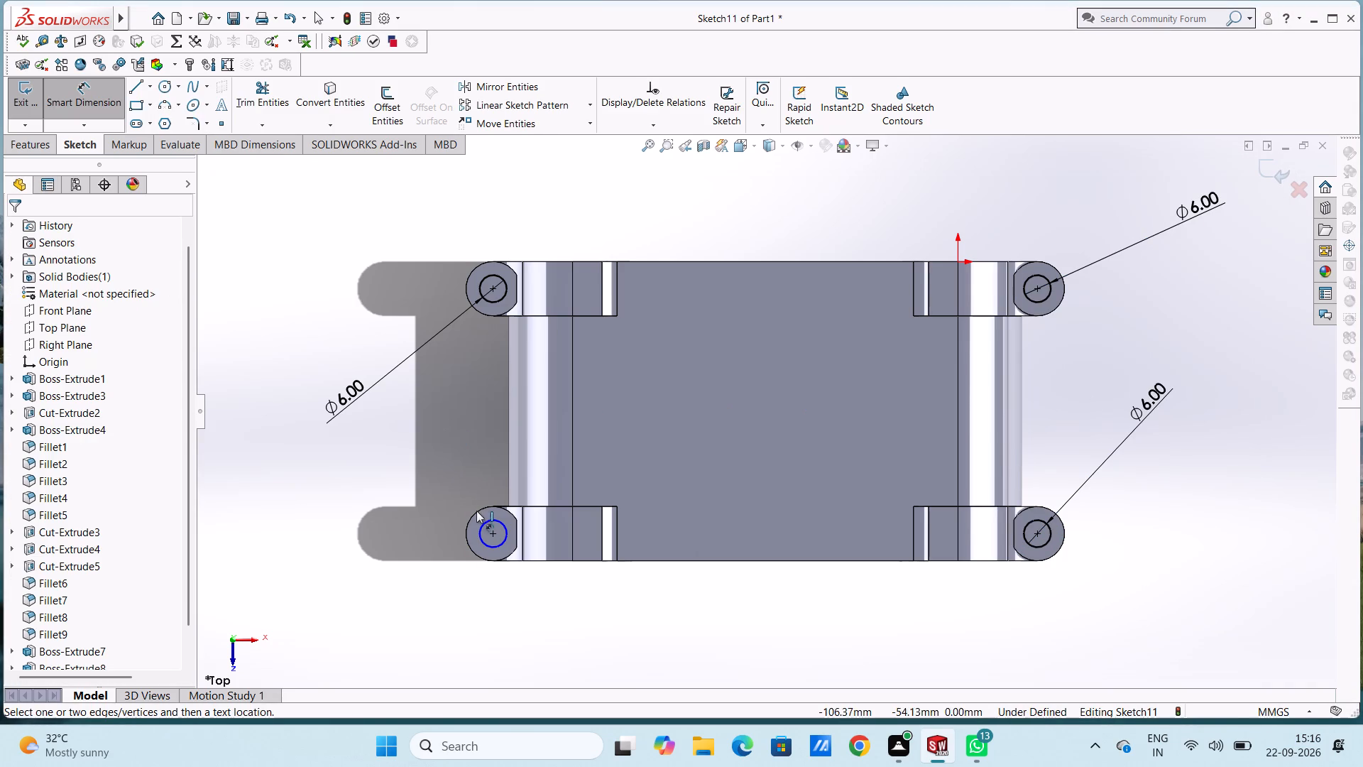
{"action": "left_click", "coordinate": [486, 521]}
{"action": "left_click", "coordinate": [360, 484]}
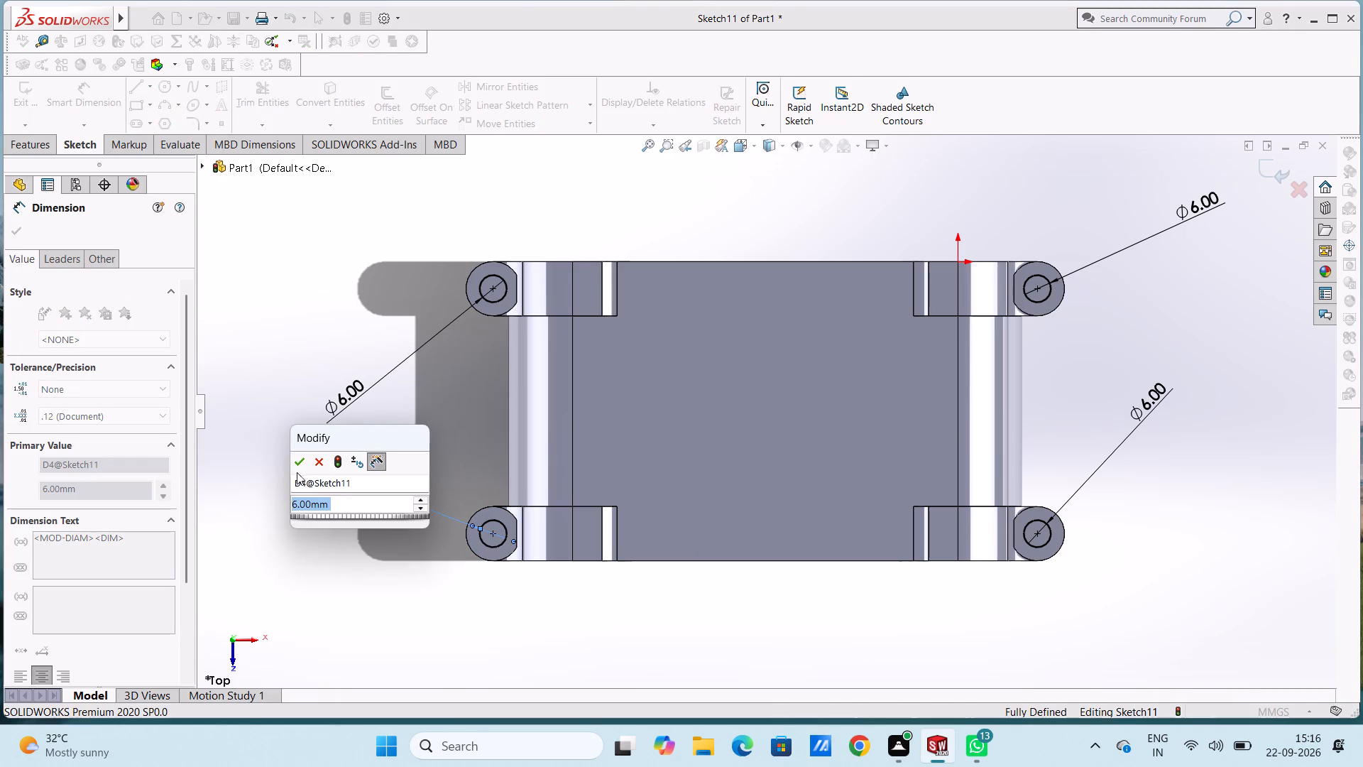
{"action": "left_click", "coordinate": [298, 463]}
{"action": "key", "text": "Escape"}
{"action": "key", "text": "Escape"}
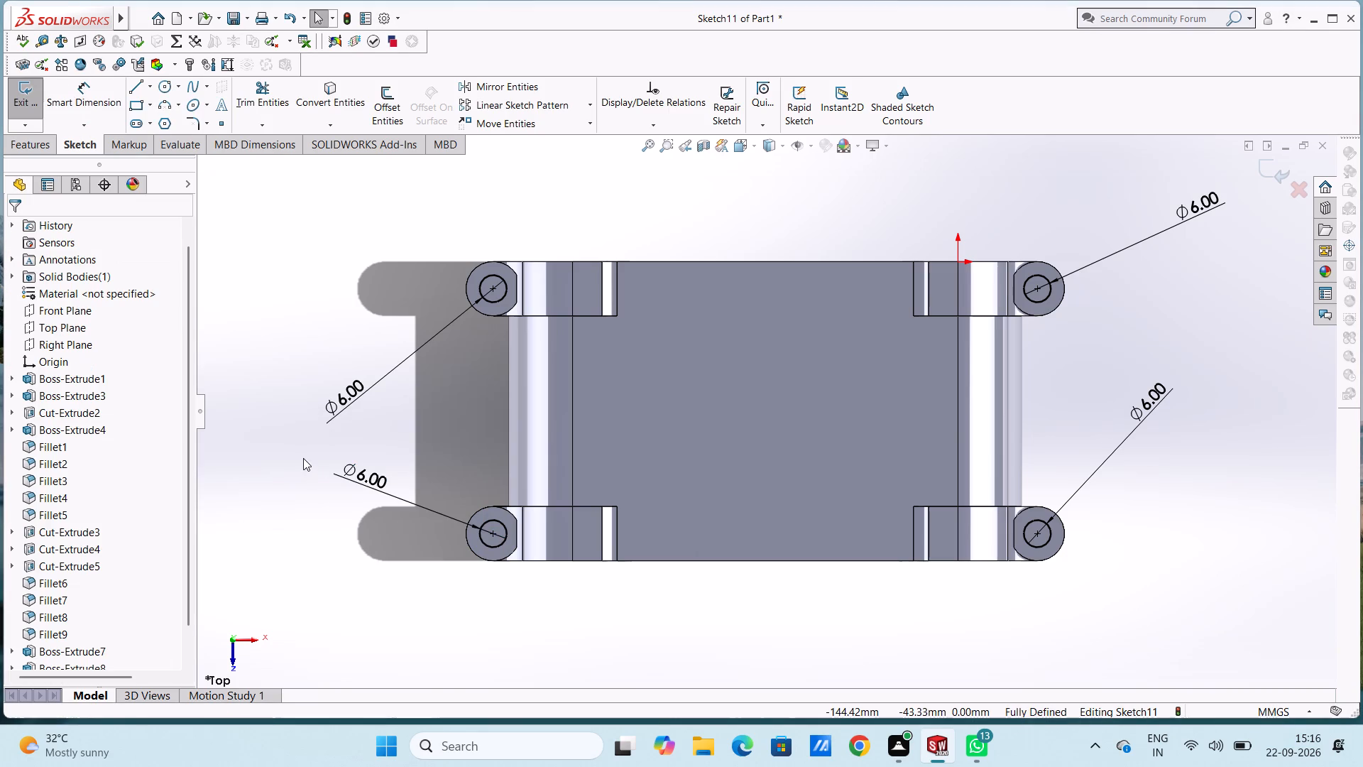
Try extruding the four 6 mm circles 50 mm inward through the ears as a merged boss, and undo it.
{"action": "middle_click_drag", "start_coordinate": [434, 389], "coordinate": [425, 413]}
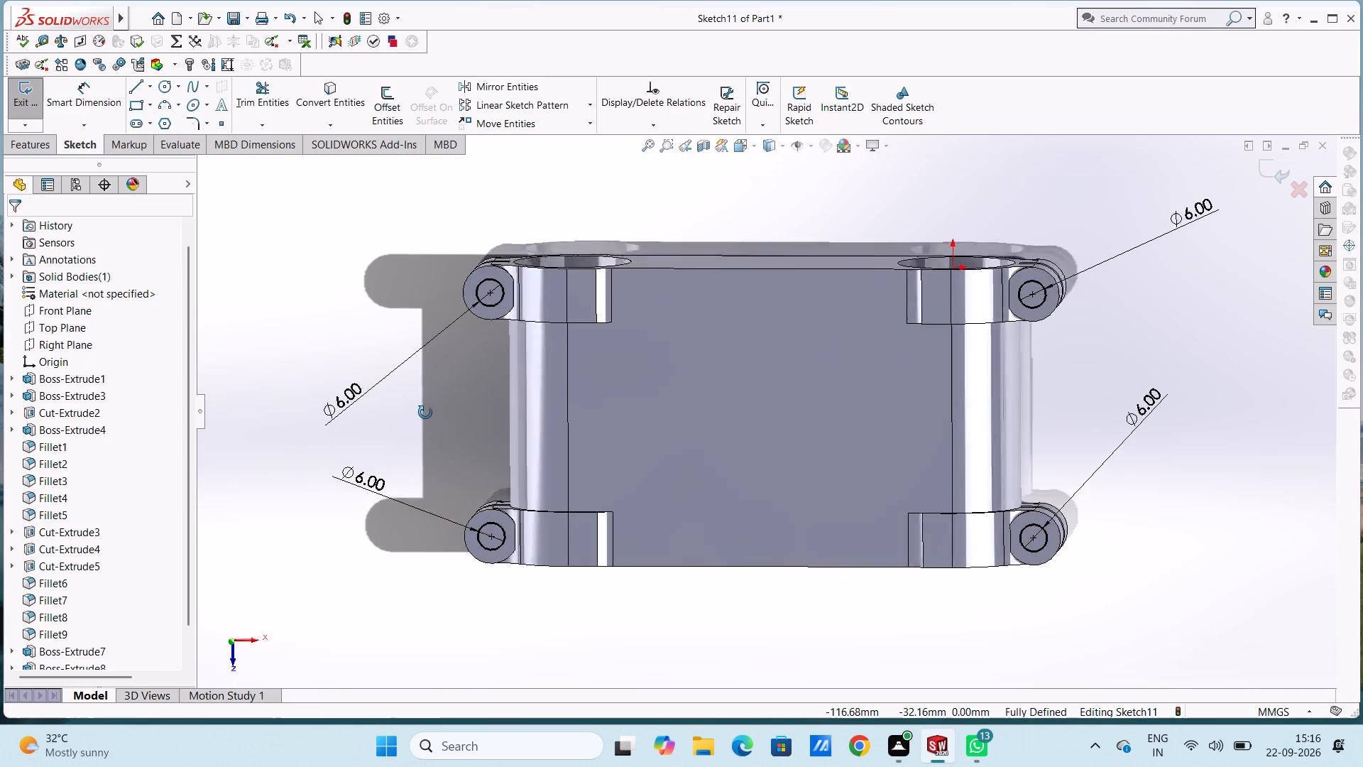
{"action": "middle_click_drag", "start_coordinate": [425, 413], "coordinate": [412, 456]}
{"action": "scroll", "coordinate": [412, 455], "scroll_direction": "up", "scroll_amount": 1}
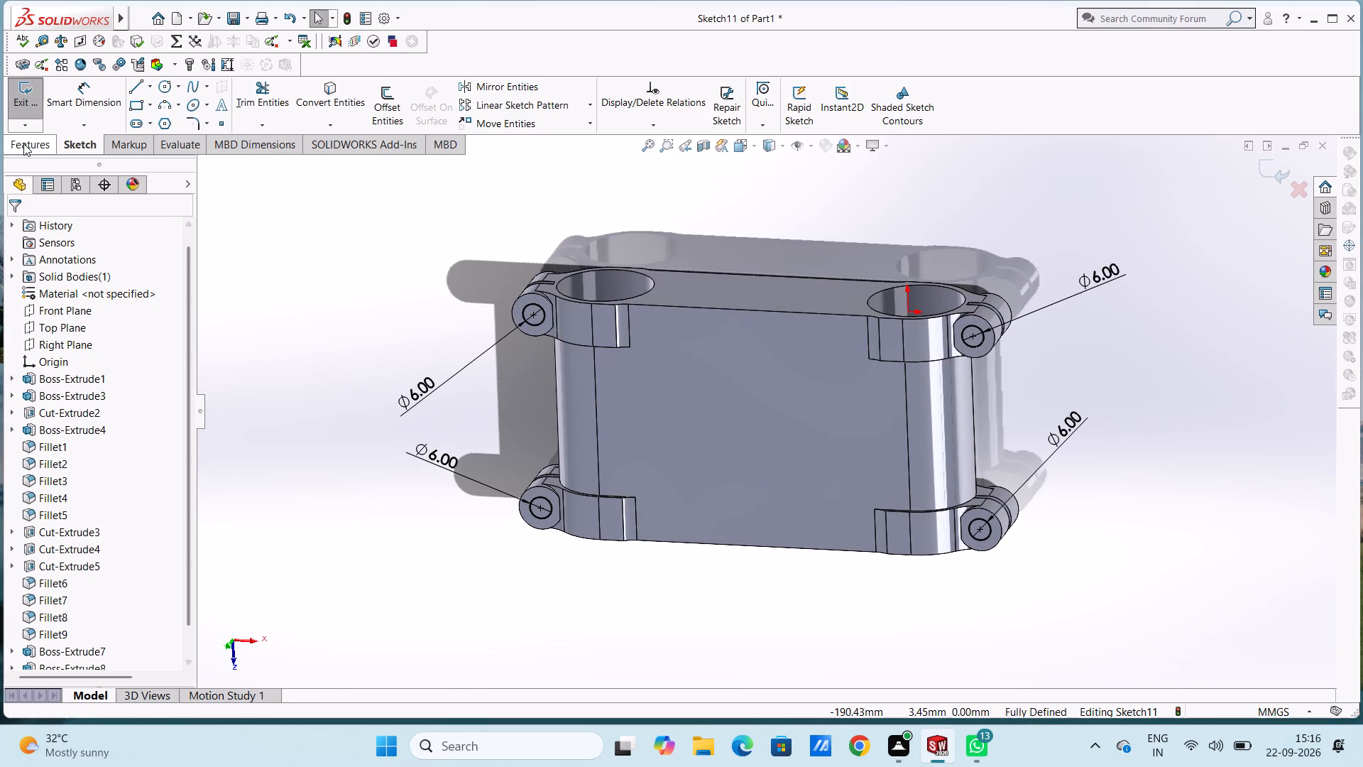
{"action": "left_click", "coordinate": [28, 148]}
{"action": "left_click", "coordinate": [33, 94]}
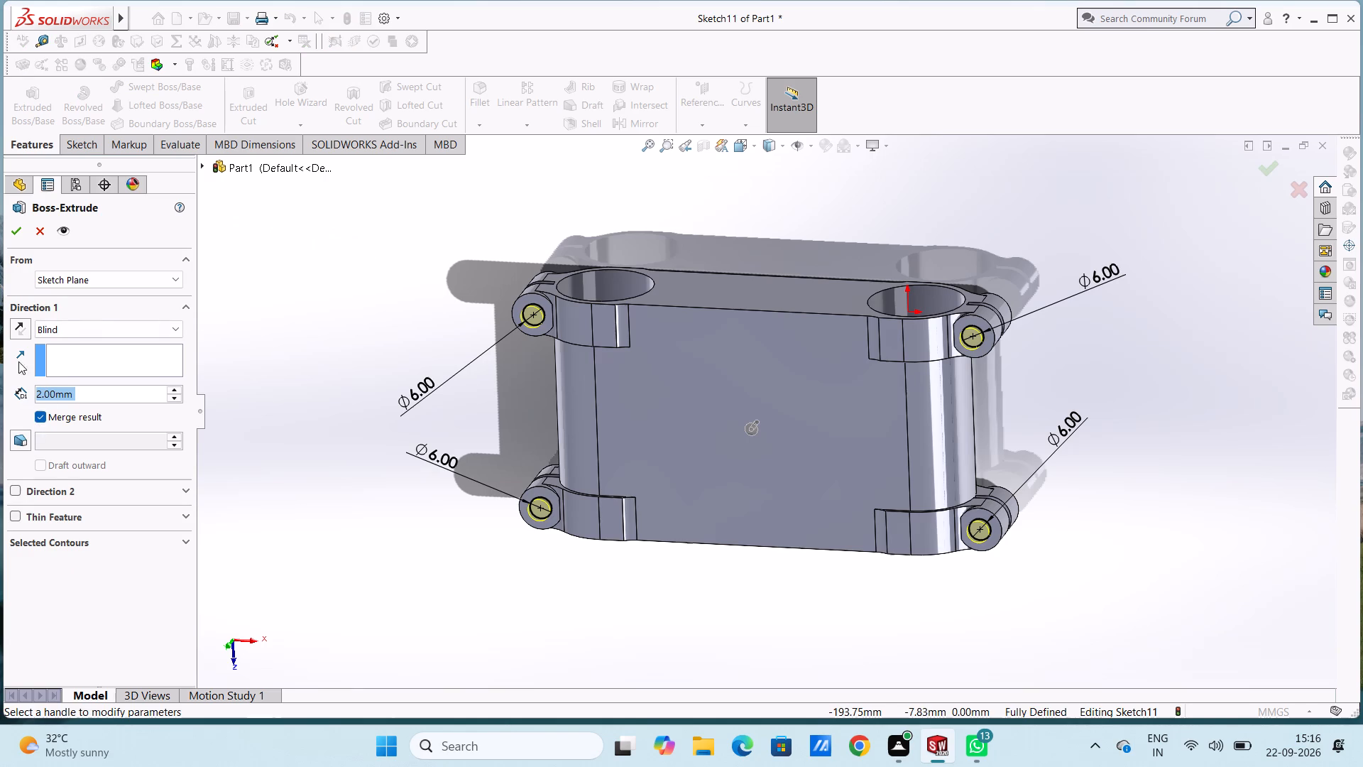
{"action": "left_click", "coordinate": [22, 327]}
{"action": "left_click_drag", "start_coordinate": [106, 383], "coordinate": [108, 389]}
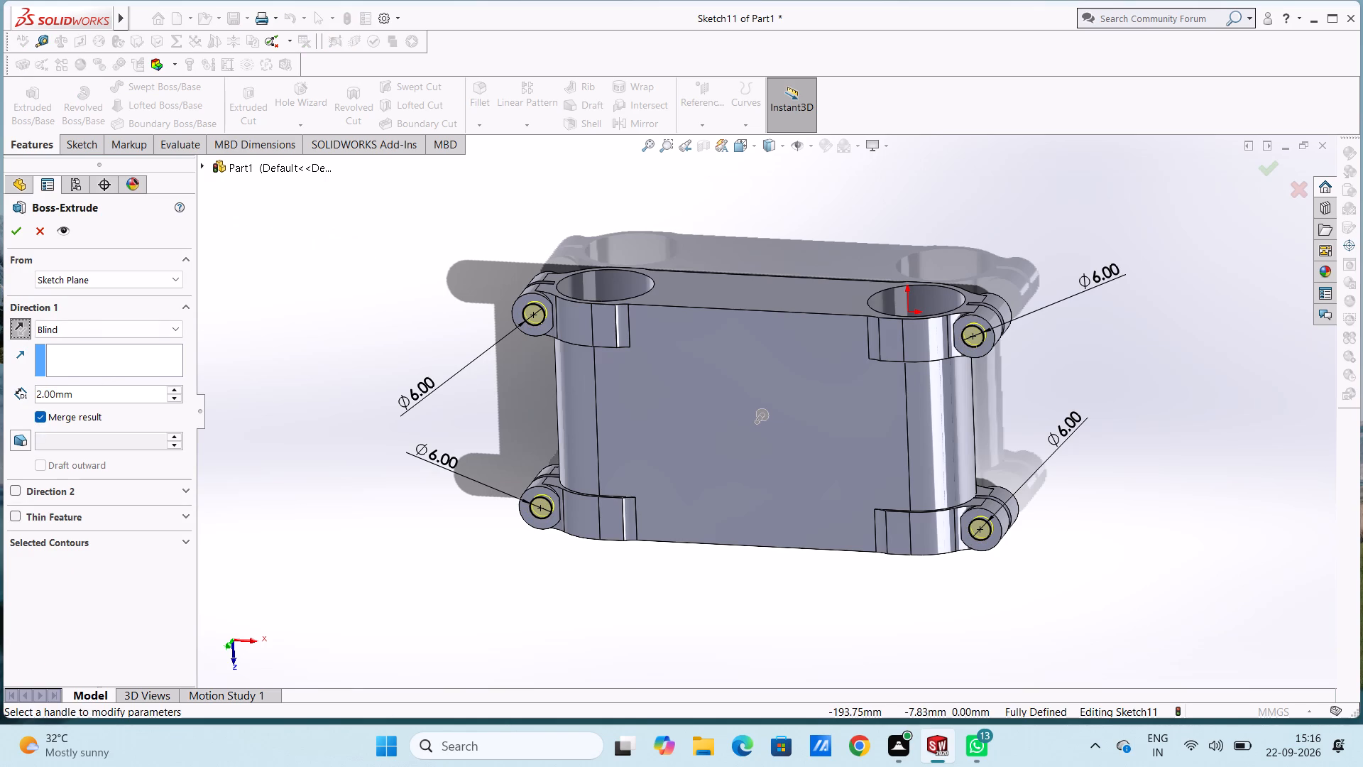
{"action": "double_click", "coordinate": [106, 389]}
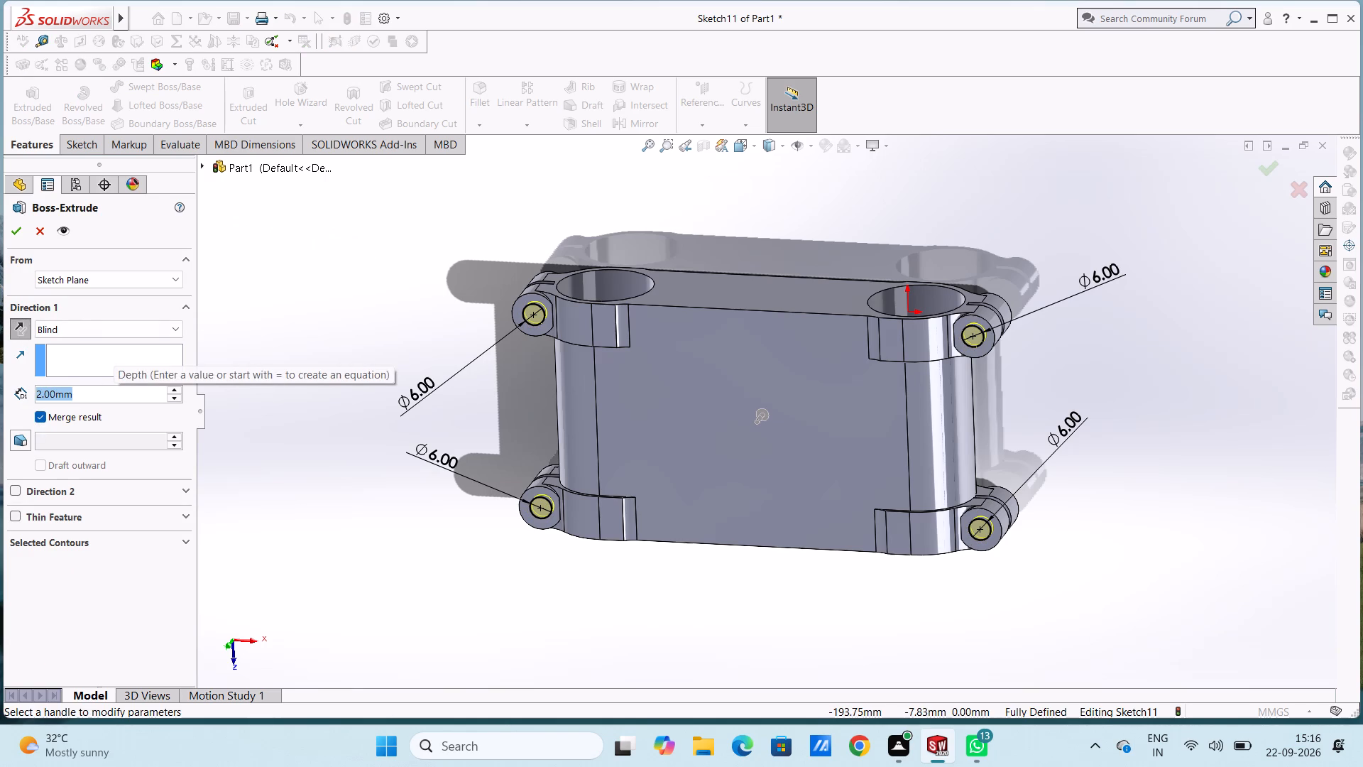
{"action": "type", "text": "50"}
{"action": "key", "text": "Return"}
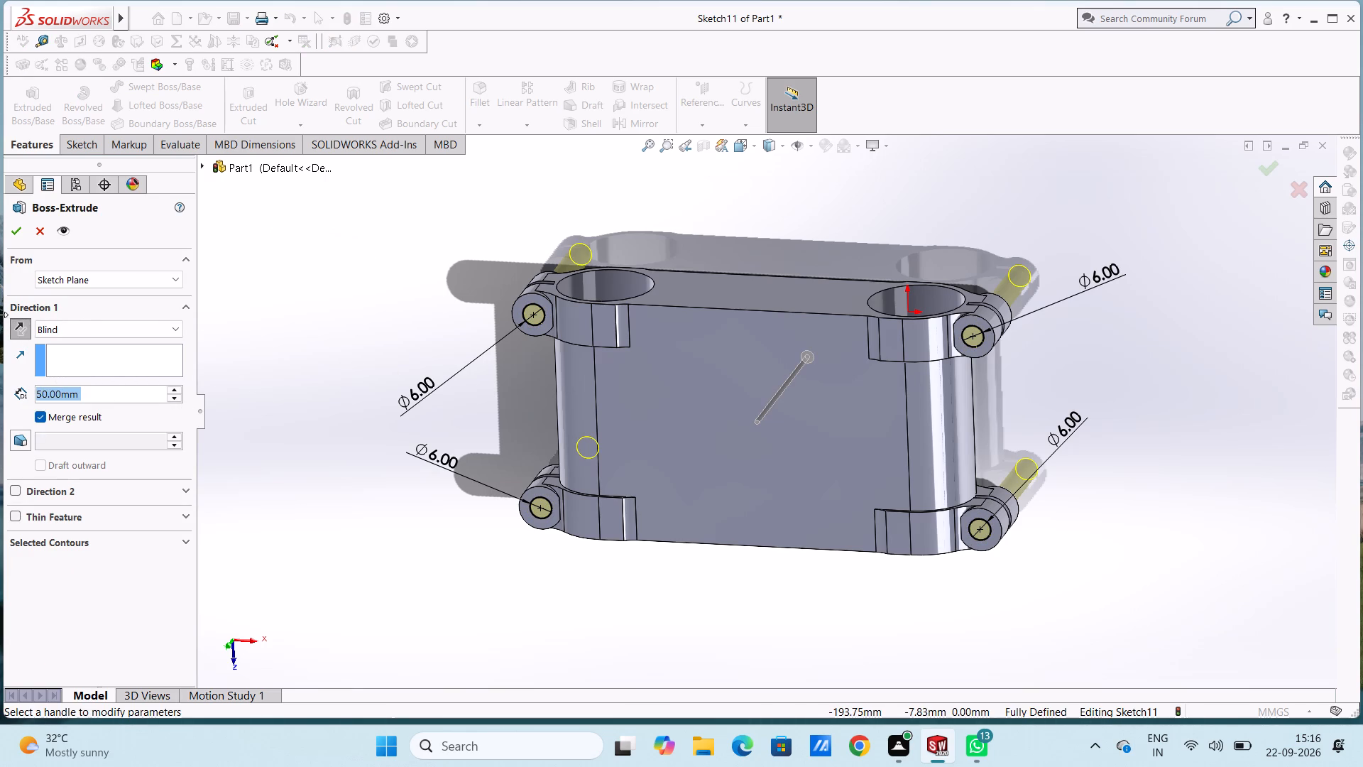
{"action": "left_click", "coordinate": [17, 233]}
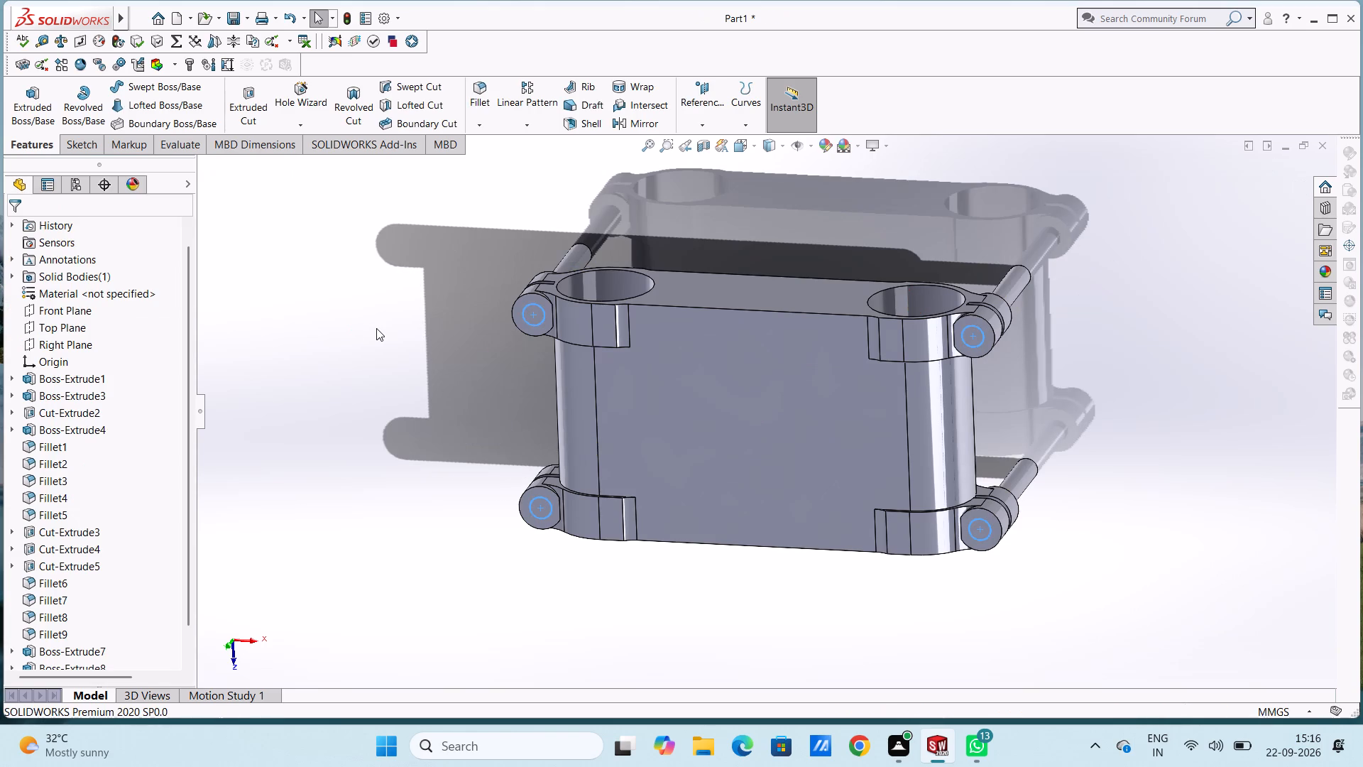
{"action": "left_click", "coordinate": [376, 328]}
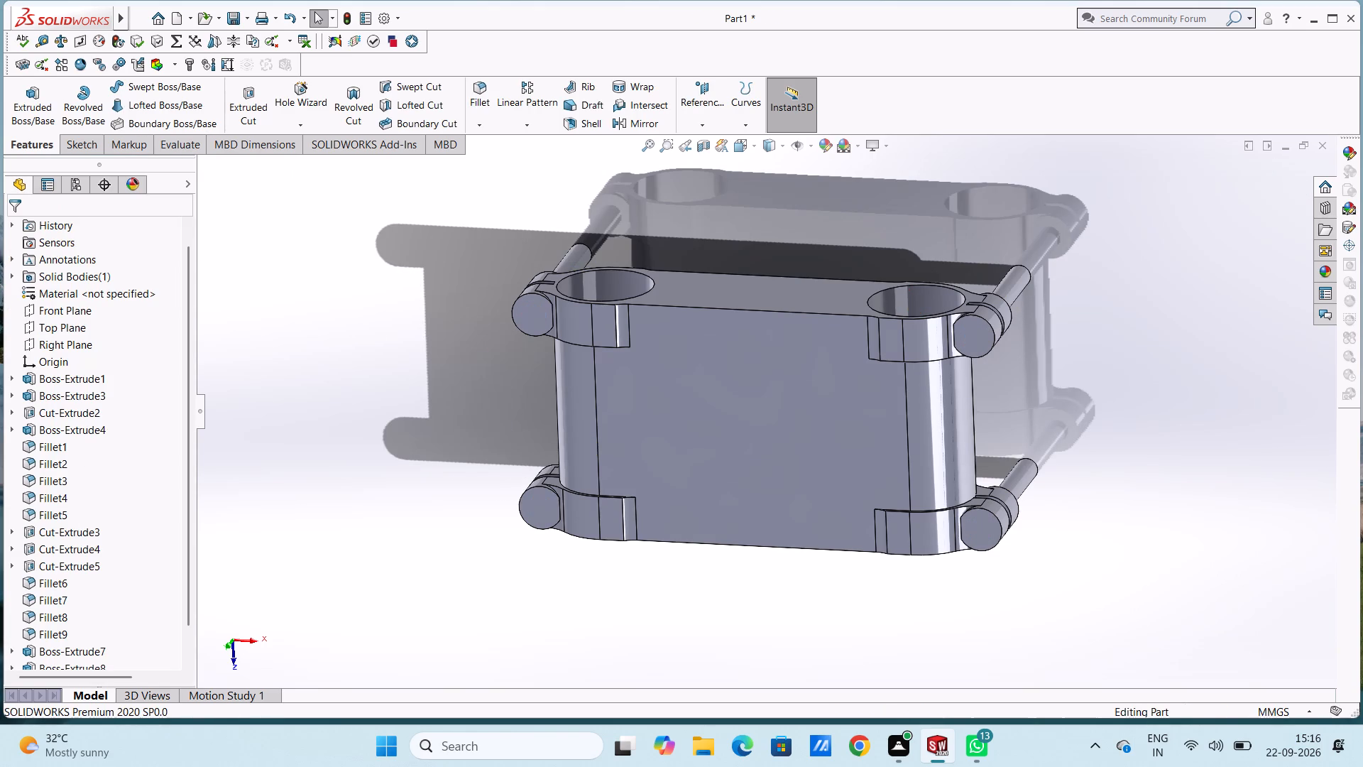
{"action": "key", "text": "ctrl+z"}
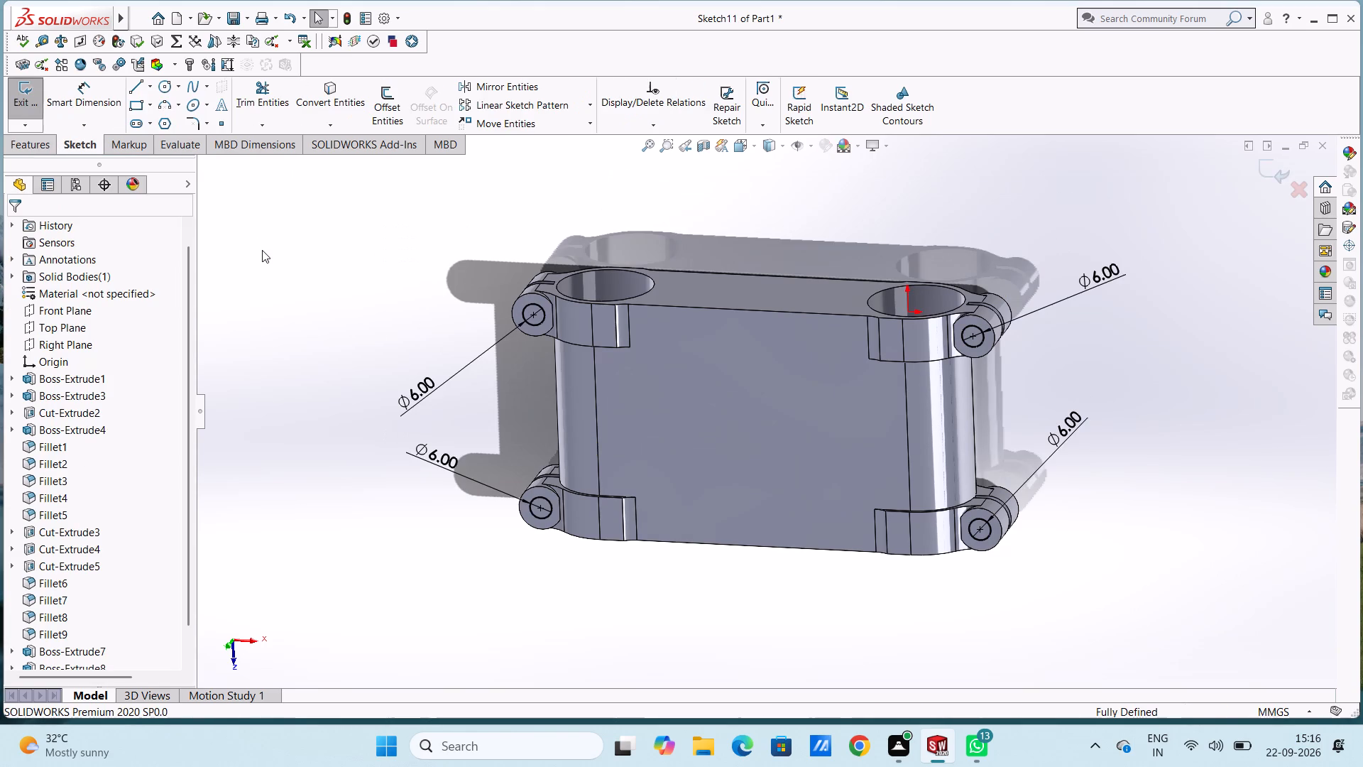
Cut-extrude the four 6 mm circles 50 mm deep through the ear bosses to make the bolt holes.
{"action": "left_click", "coordinate": [40, 149]}
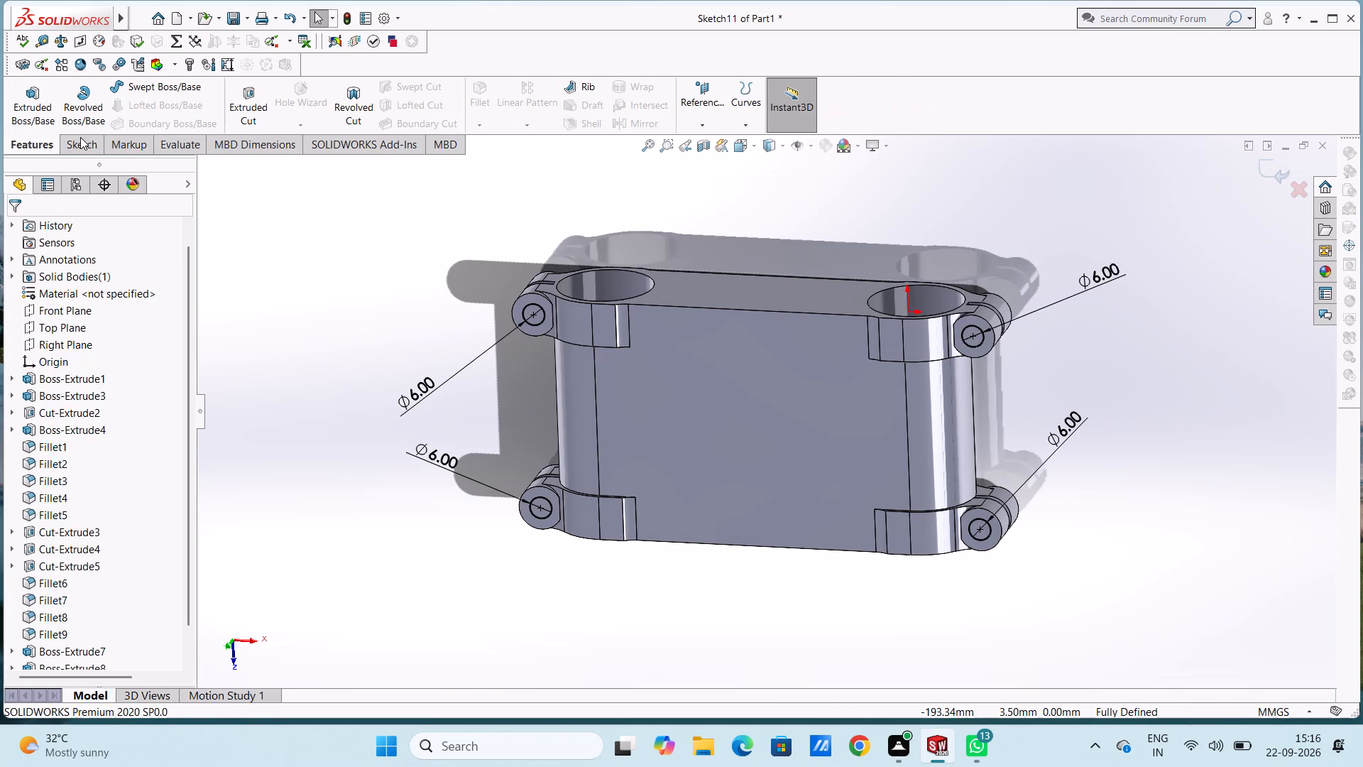
{"action": "left_click", "coordinate": [239, 97]}
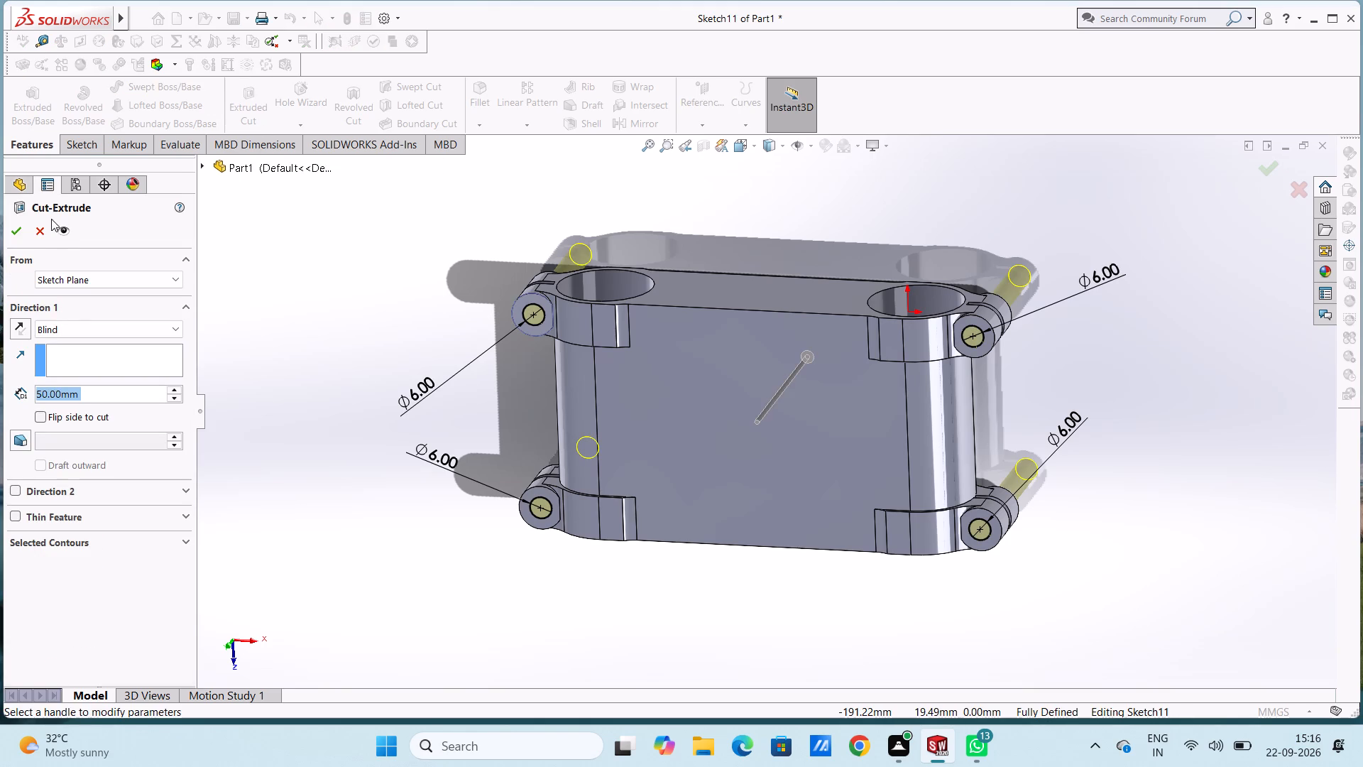
{"action": "left_click", "coordinate": [13, 232]}
{"action": "left_click", "coordinate": [417, 265]}
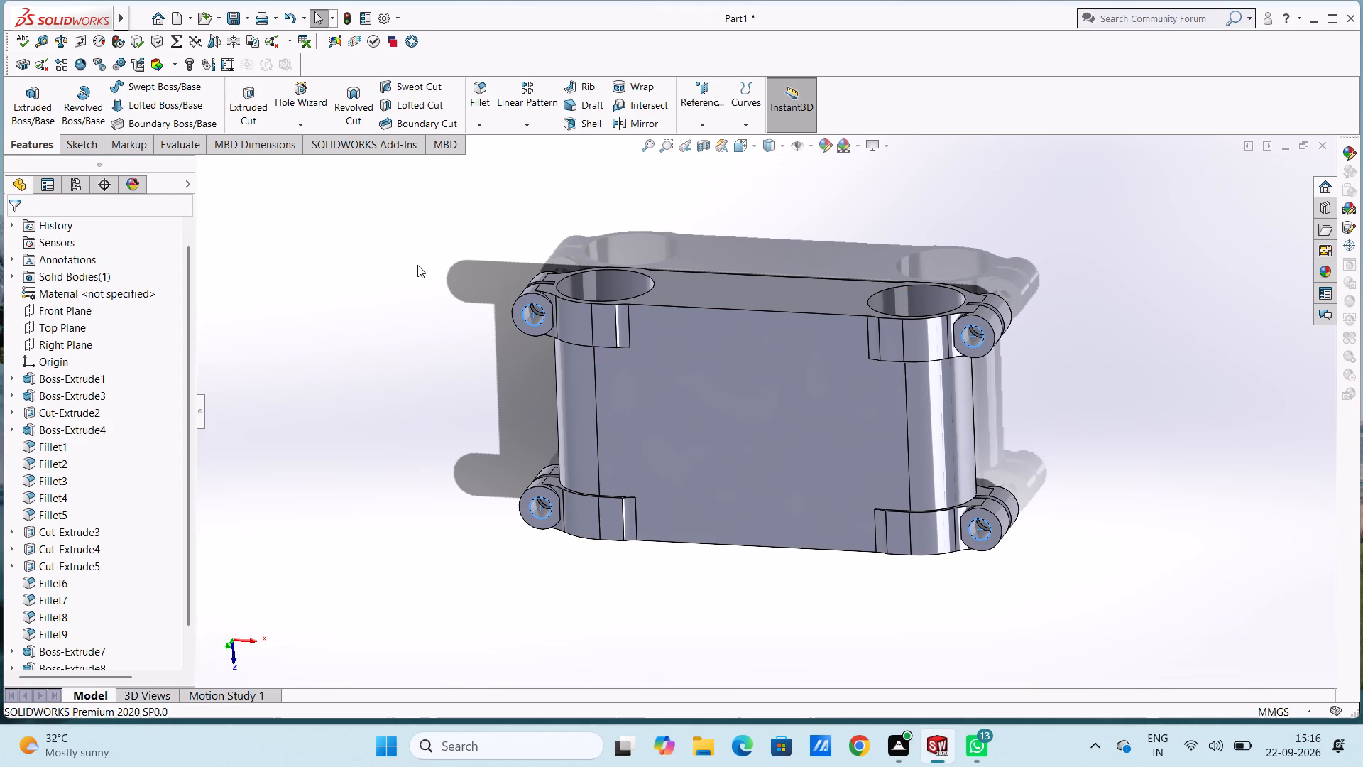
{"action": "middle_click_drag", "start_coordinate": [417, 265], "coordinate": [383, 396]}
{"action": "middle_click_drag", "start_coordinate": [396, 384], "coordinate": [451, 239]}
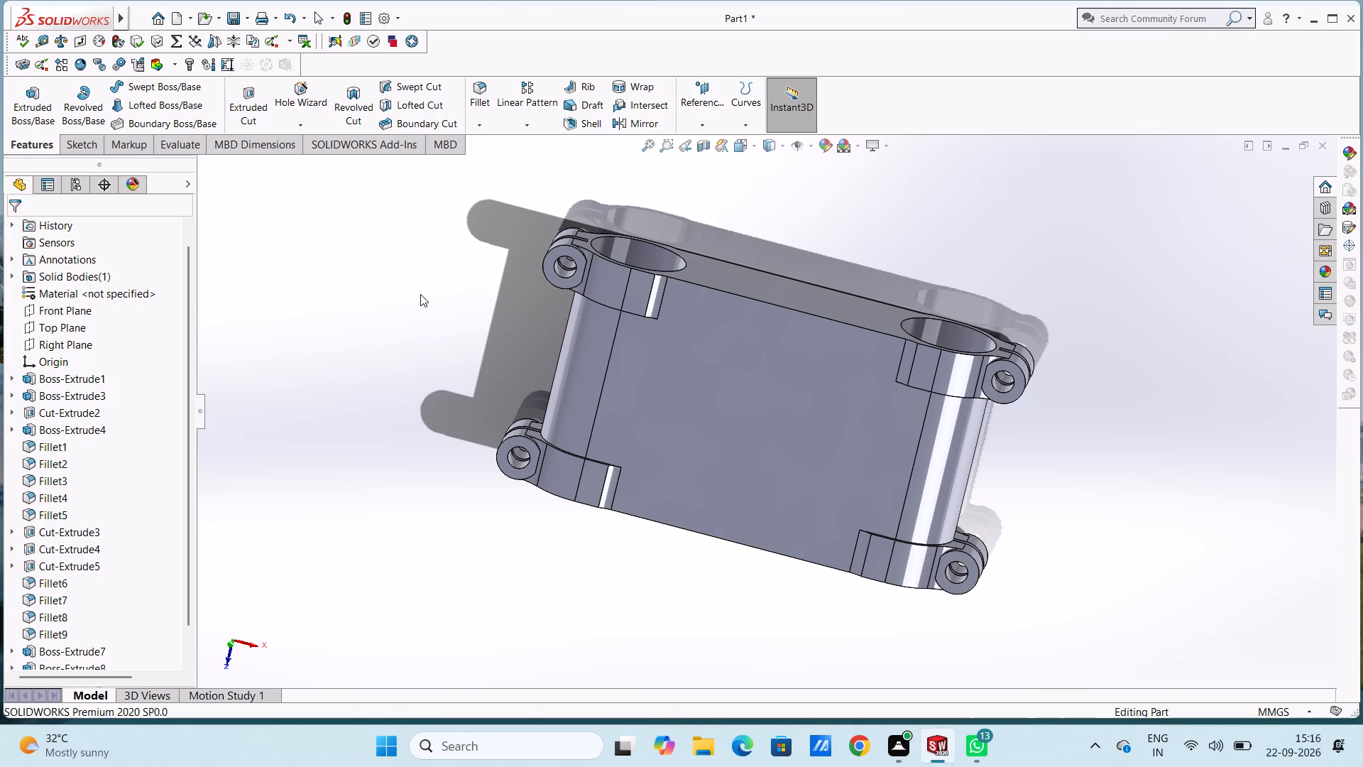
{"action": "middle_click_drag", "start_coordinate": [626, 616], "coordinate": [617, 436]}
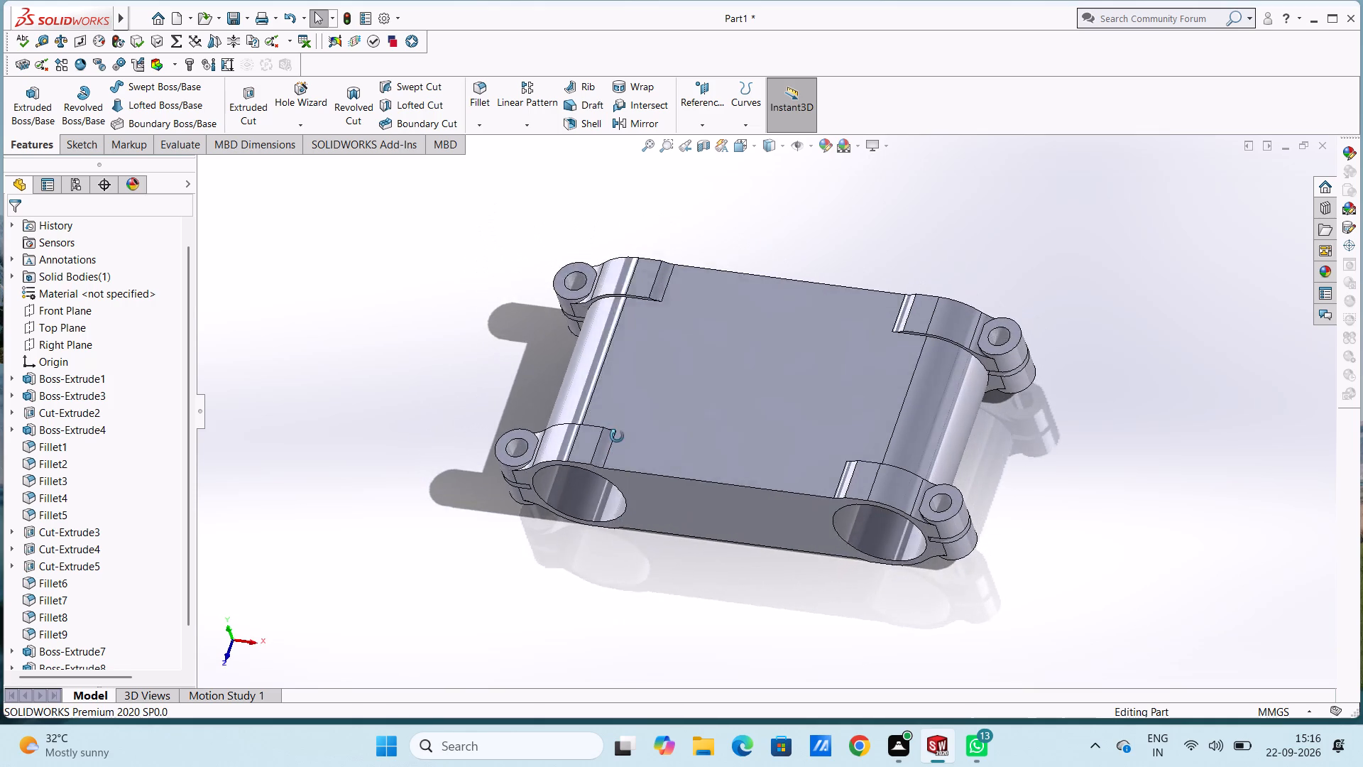
Fillet the positive-Y edges of the positive-Z end face and the rim of its positive-X ear boss with a 1 mm radius.
{"action": "middle_click_drag", "start_coordinate": [617, 436], "coordinate": [617, 431]}
{"action": "scroll", "coordinate": [924, 525], "scroll_direction": "down", "scroll_amount": 3}
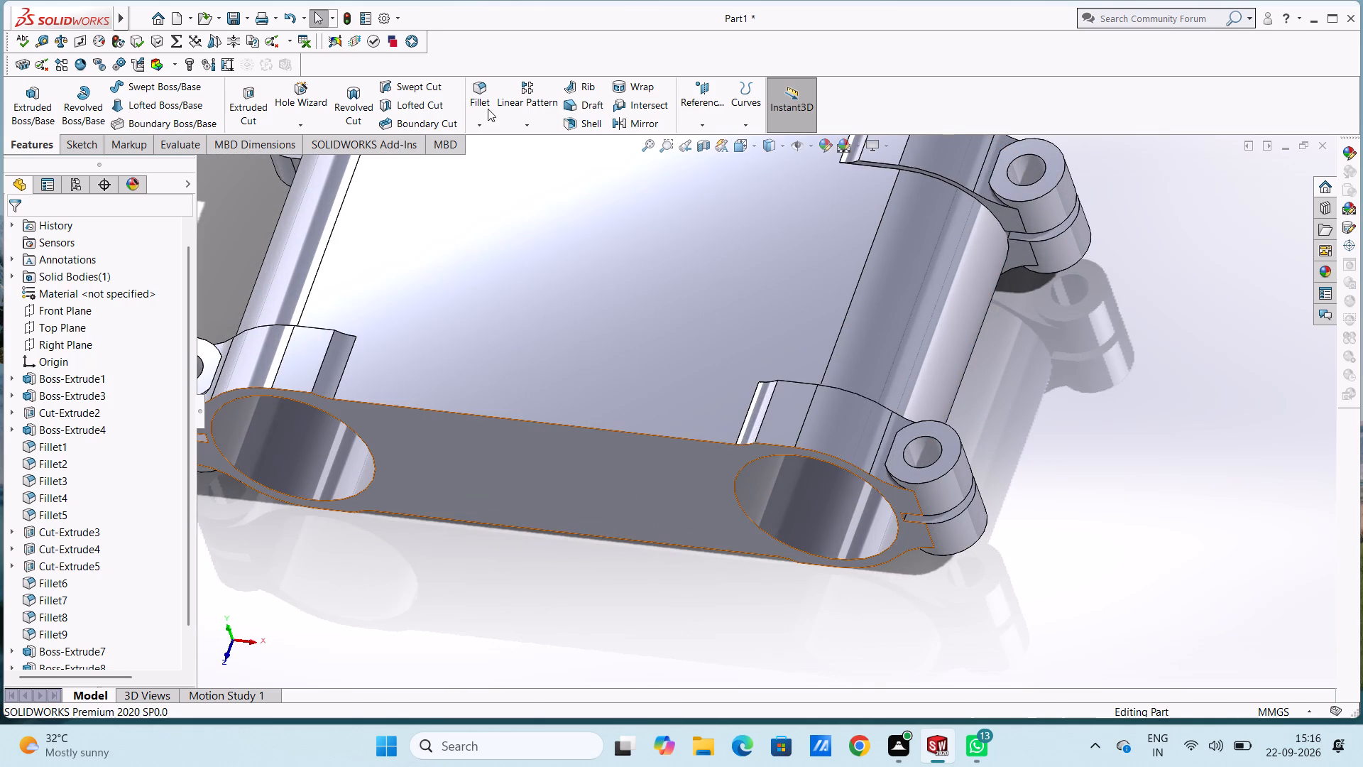
{"action": "left_click", "coordinate": [478, 89]}
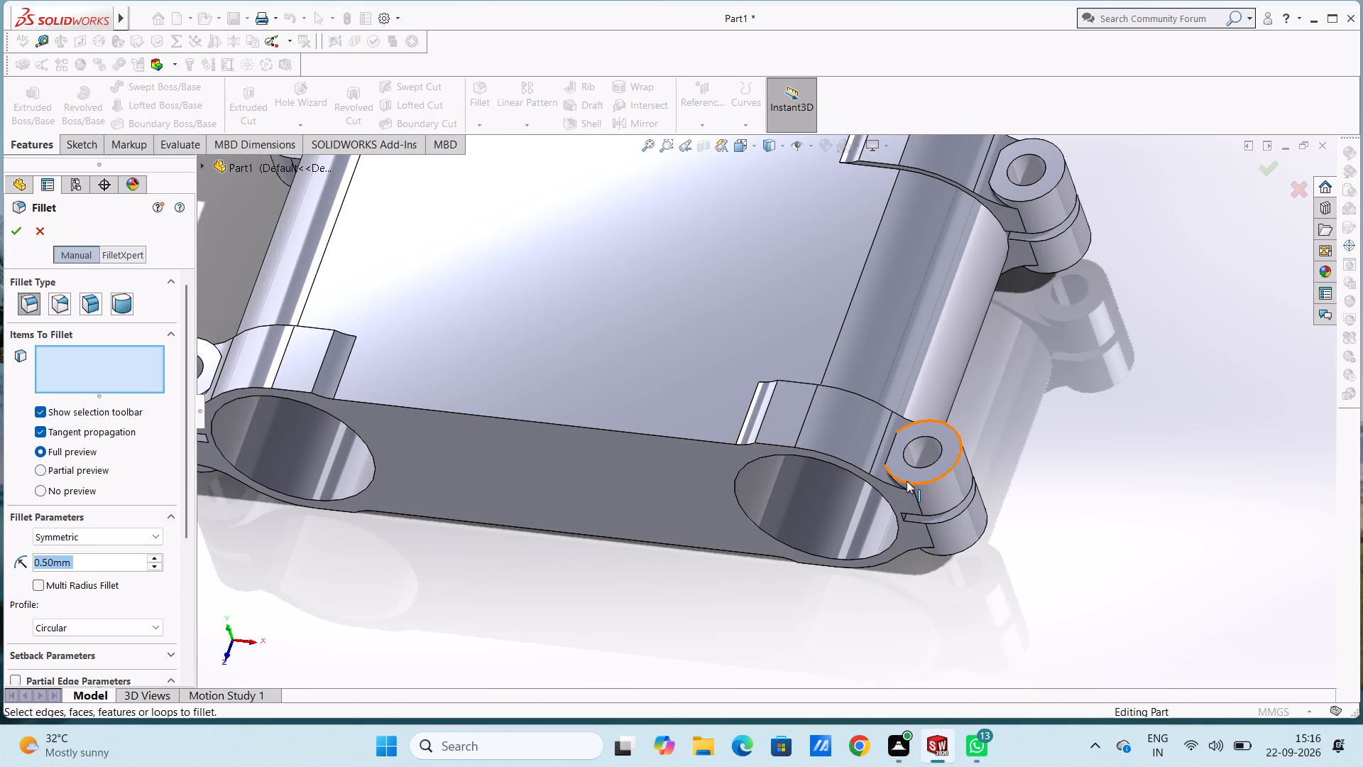
{"action": "left_click", "coordinate": [907, 481]}
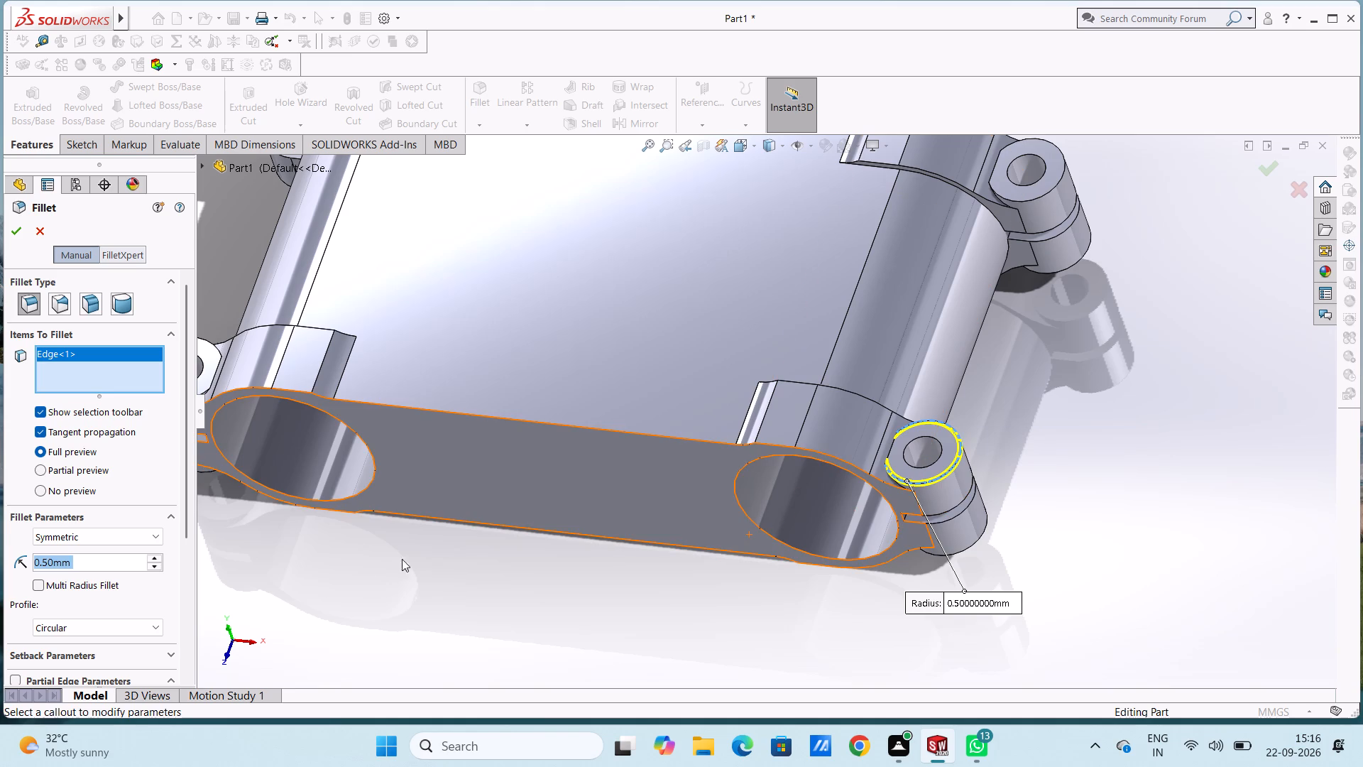
{"action": "key", "text": "6"}
{"action": "key", "text": "Return"}
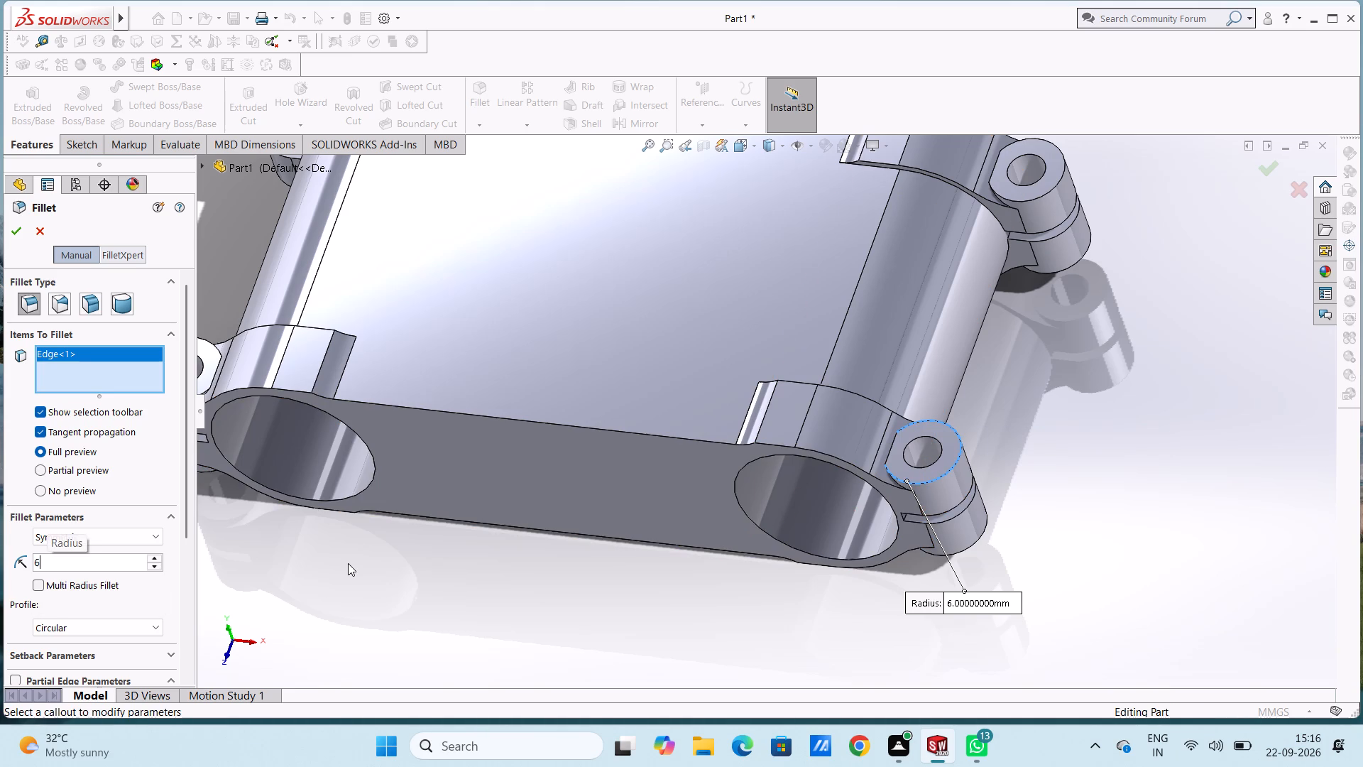
{"action": "key", "text": "5"}
{"action": "key", "text": "Return"}
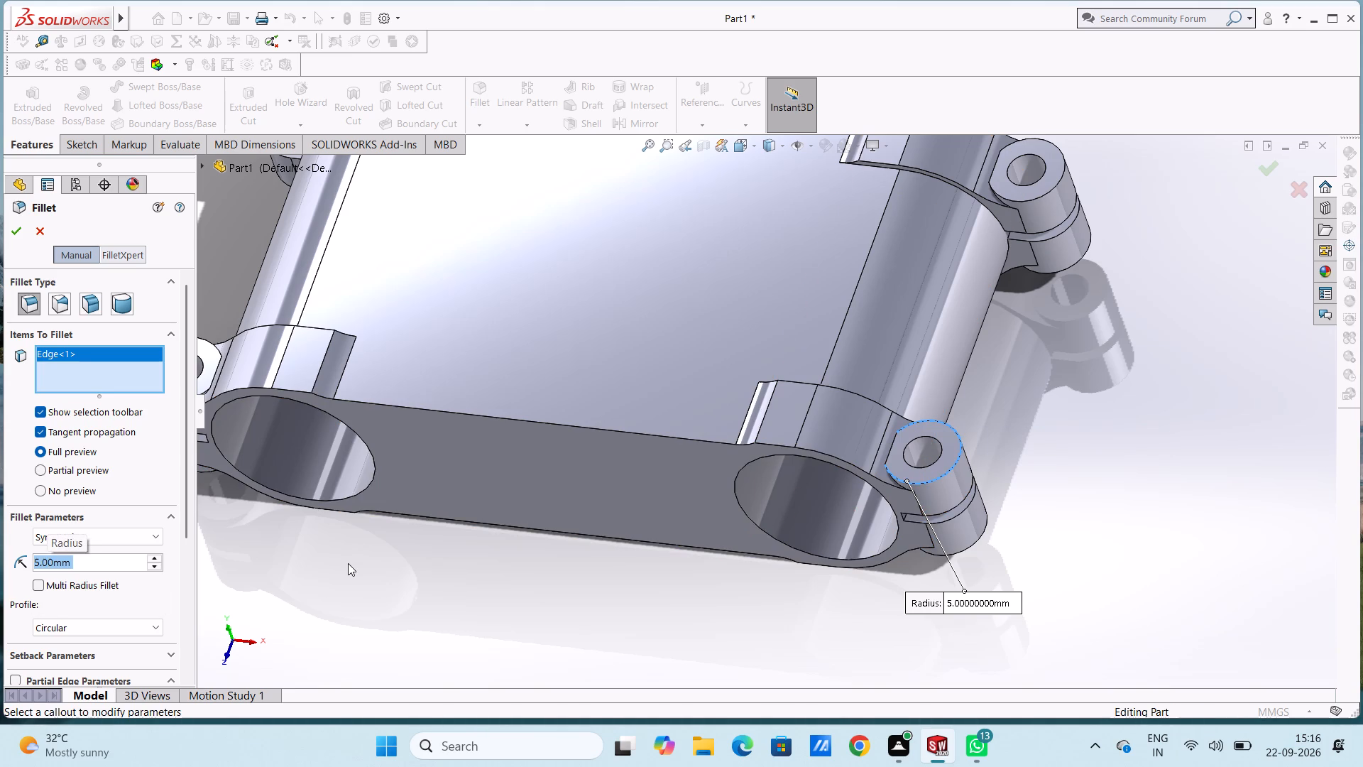
{"action": "key", "text": "3"}
{"action": "key", "text": "Return"}
{"action": "key", "text": "2"}
{"action": "key", "text": "Return"}
{"action": "key", "text": "1"}
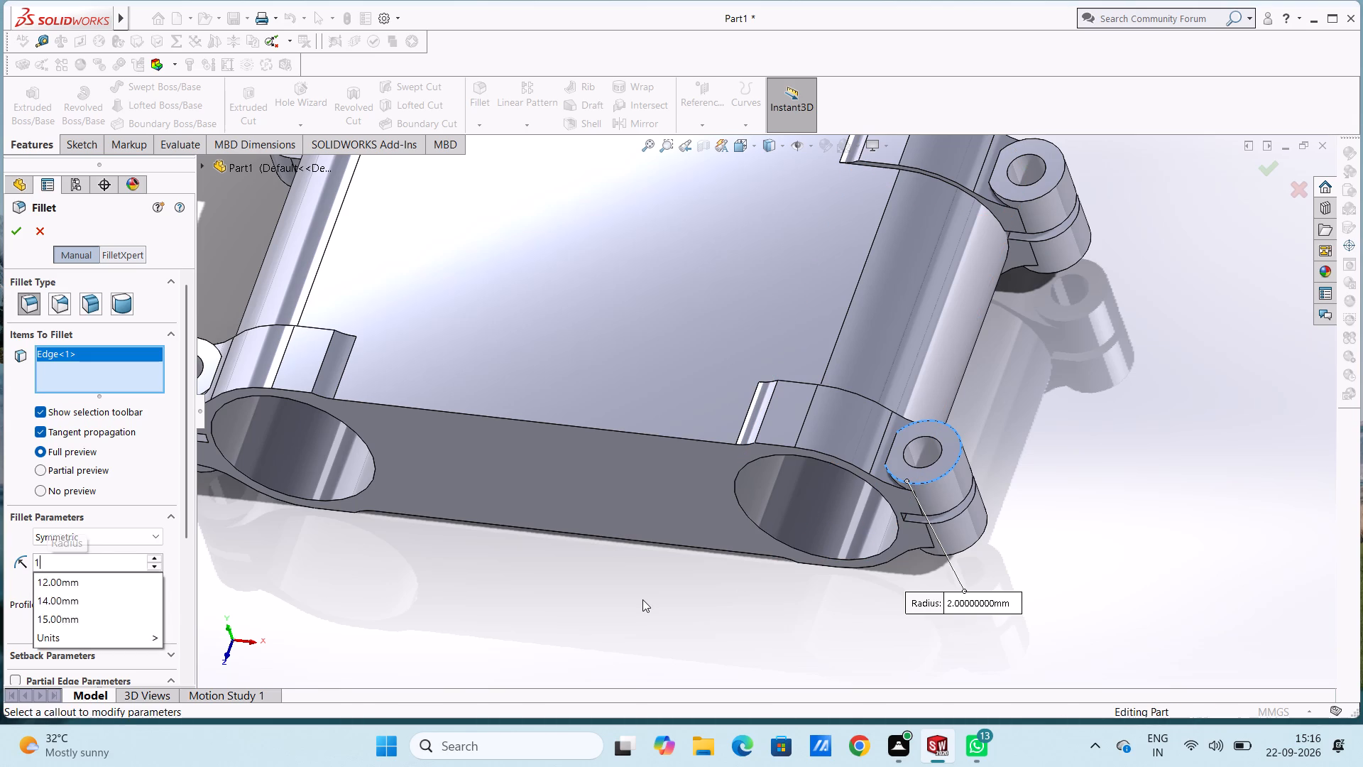
{"action": "key", "text": "Return"}
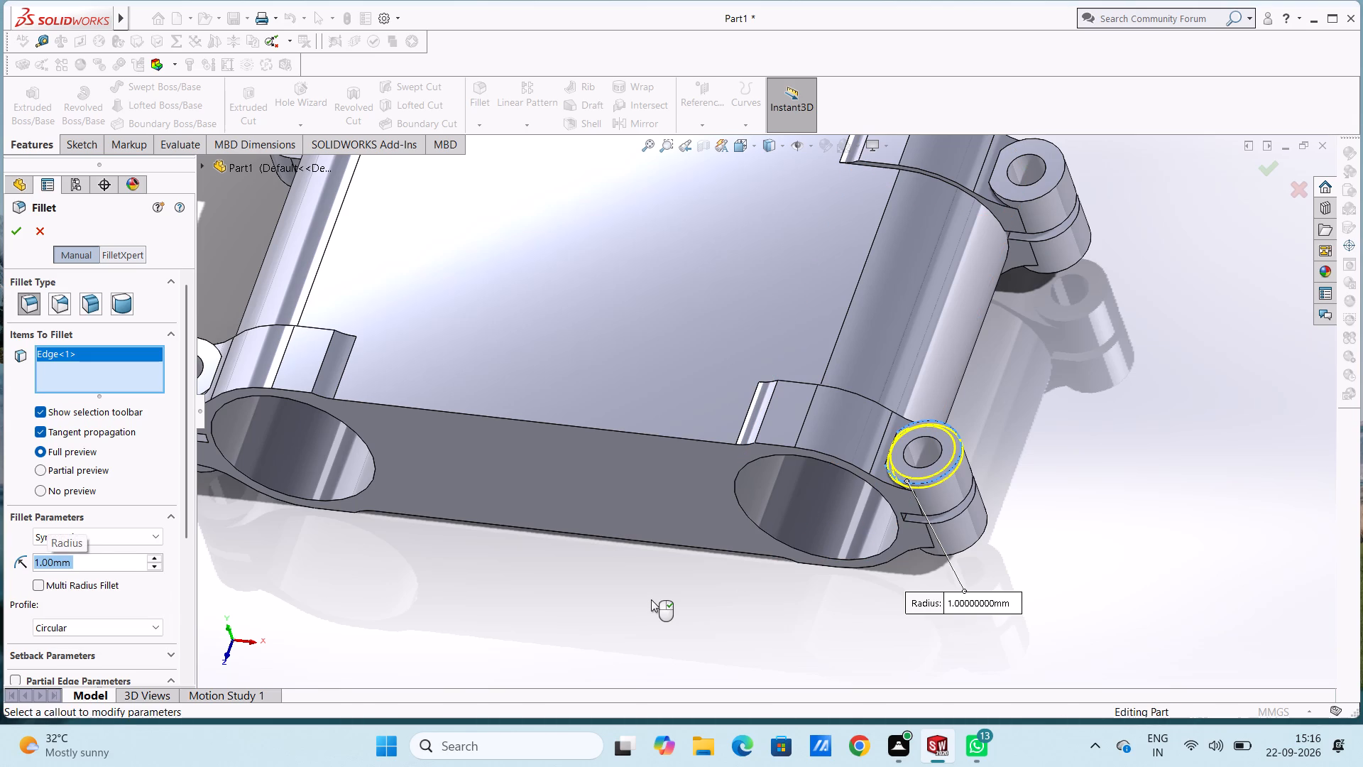
{"action": "middle_click_drag", "start_coordinate": [651, 602], "coordinate": [661, 533]}
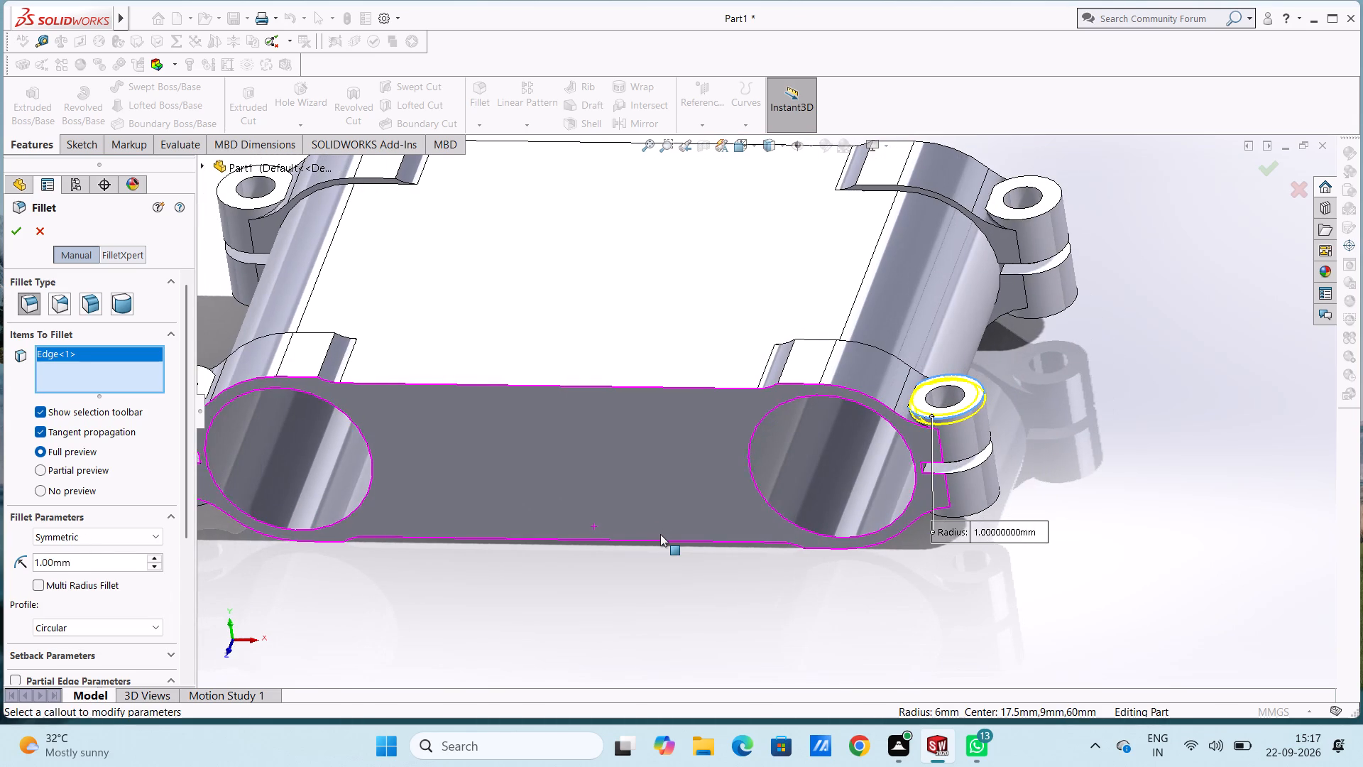
{"action": "left_click", "coordinate": [713, 389]}
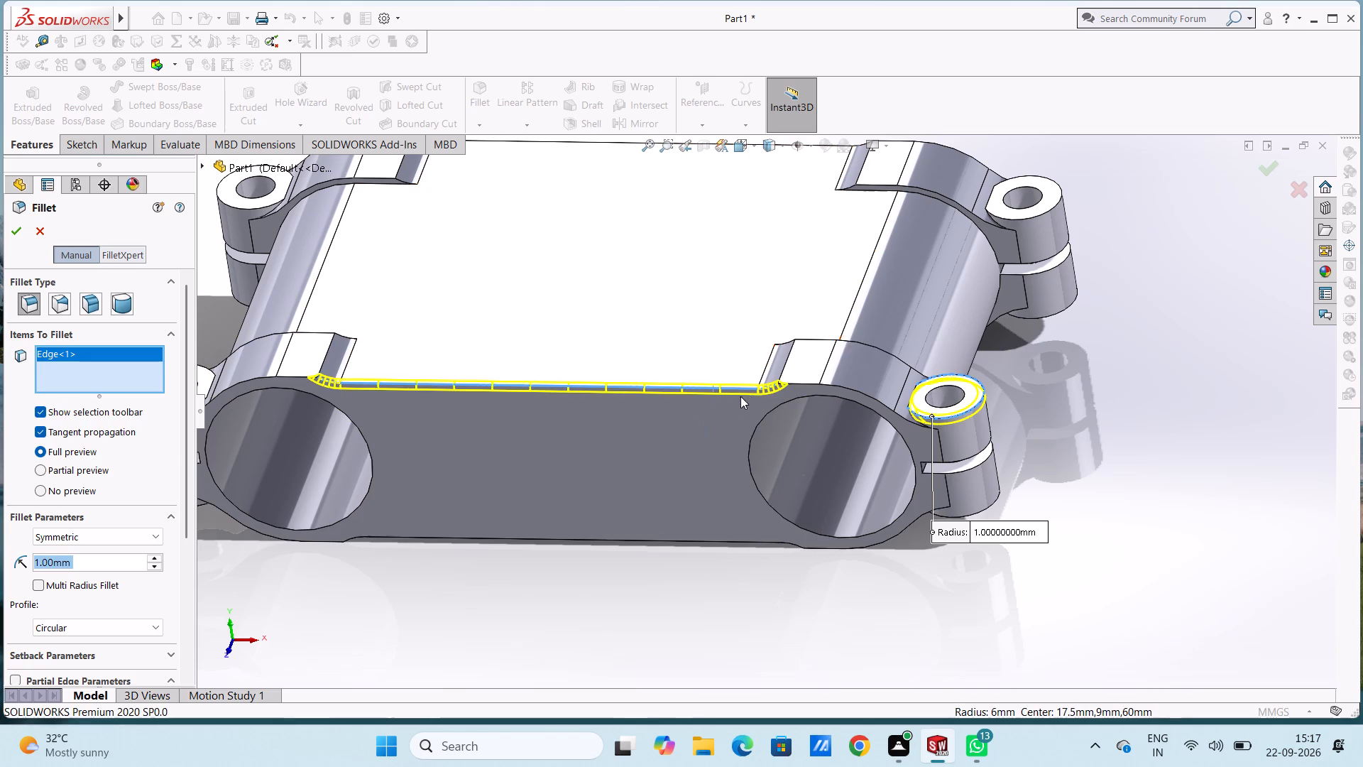
{"action": "left_click", "coordinate": [818, 383]}
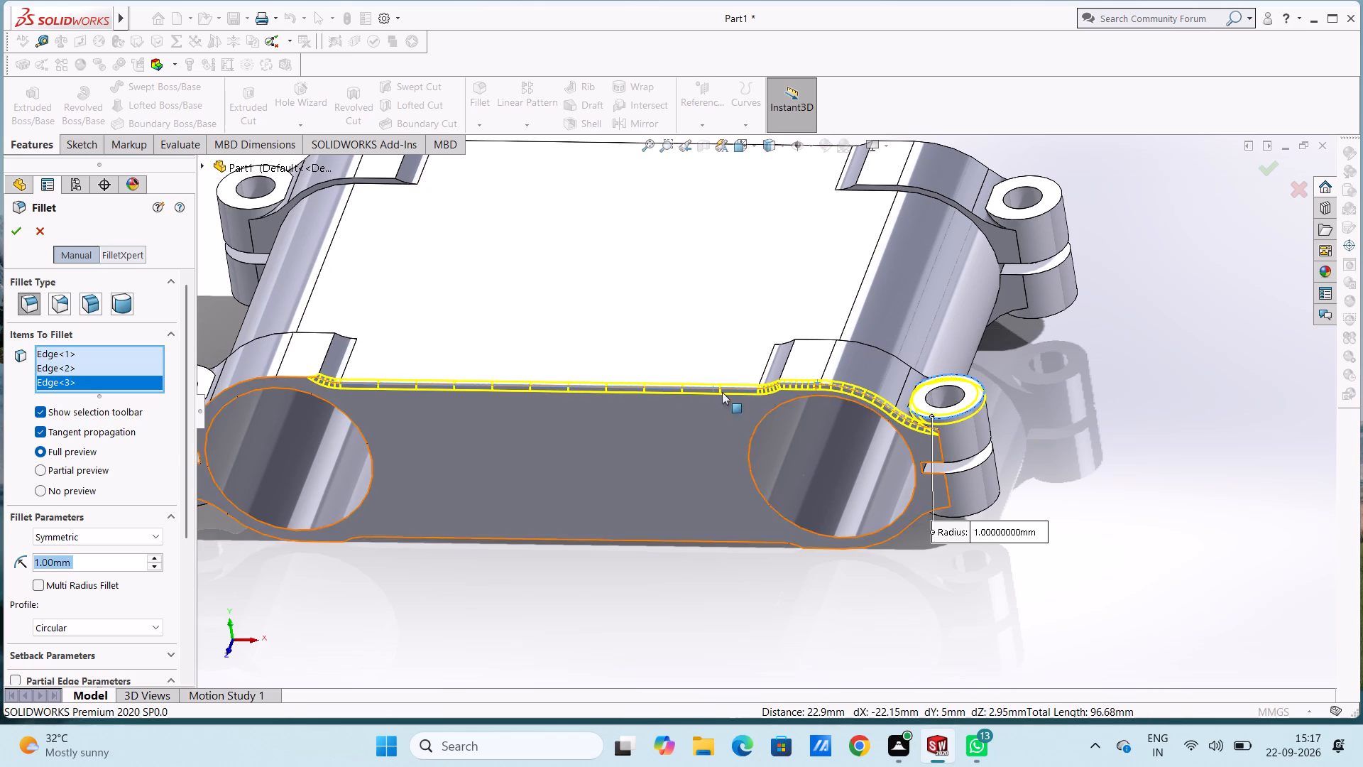
{"action": "left_click", "coordinate": [283, 376]}
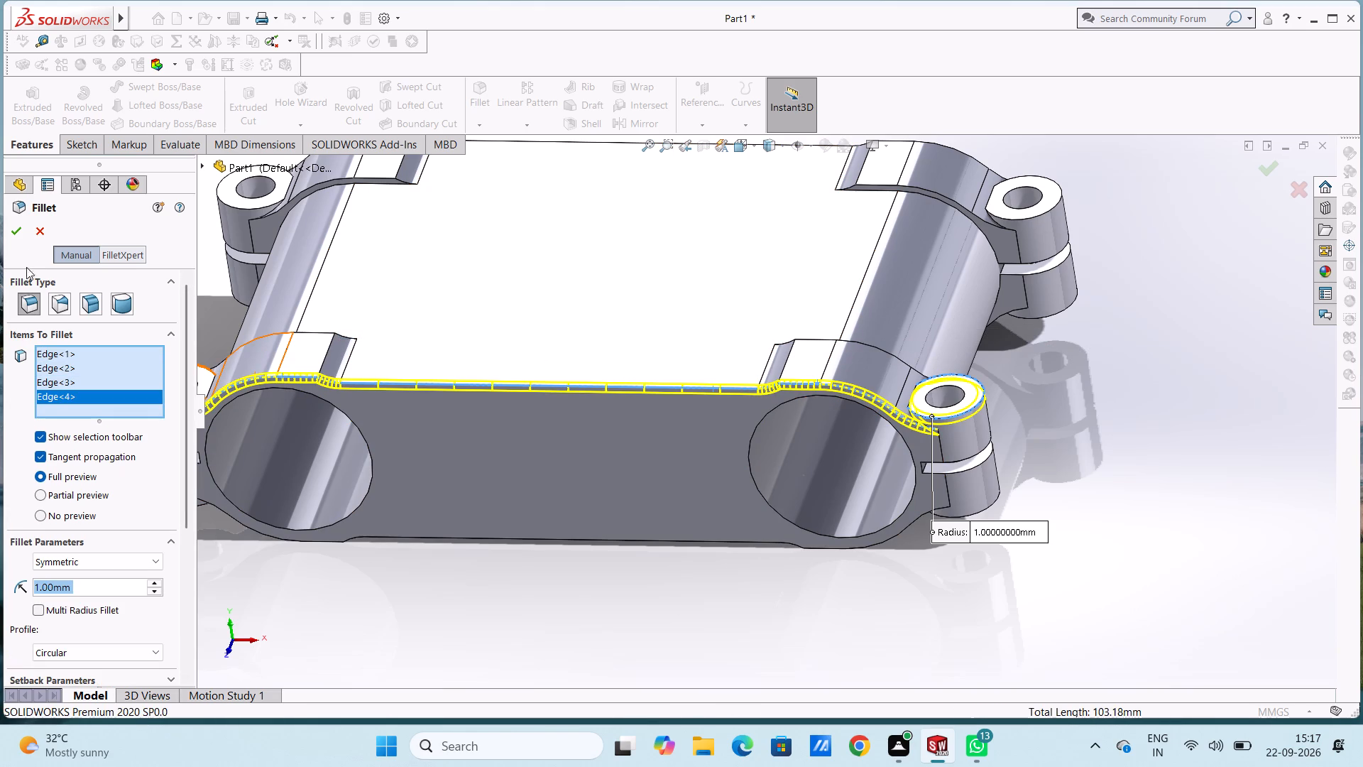
{"action": "left_click", "coordinate": [18, 229]}
Fillet the positive-Y rim of the negative-X ear boss at the positive-Z end with a 1 mm radius.
{"action": "scroll", "coordinate": [423, 584], "scroll_direction": "up", "scroll_amount": 4}
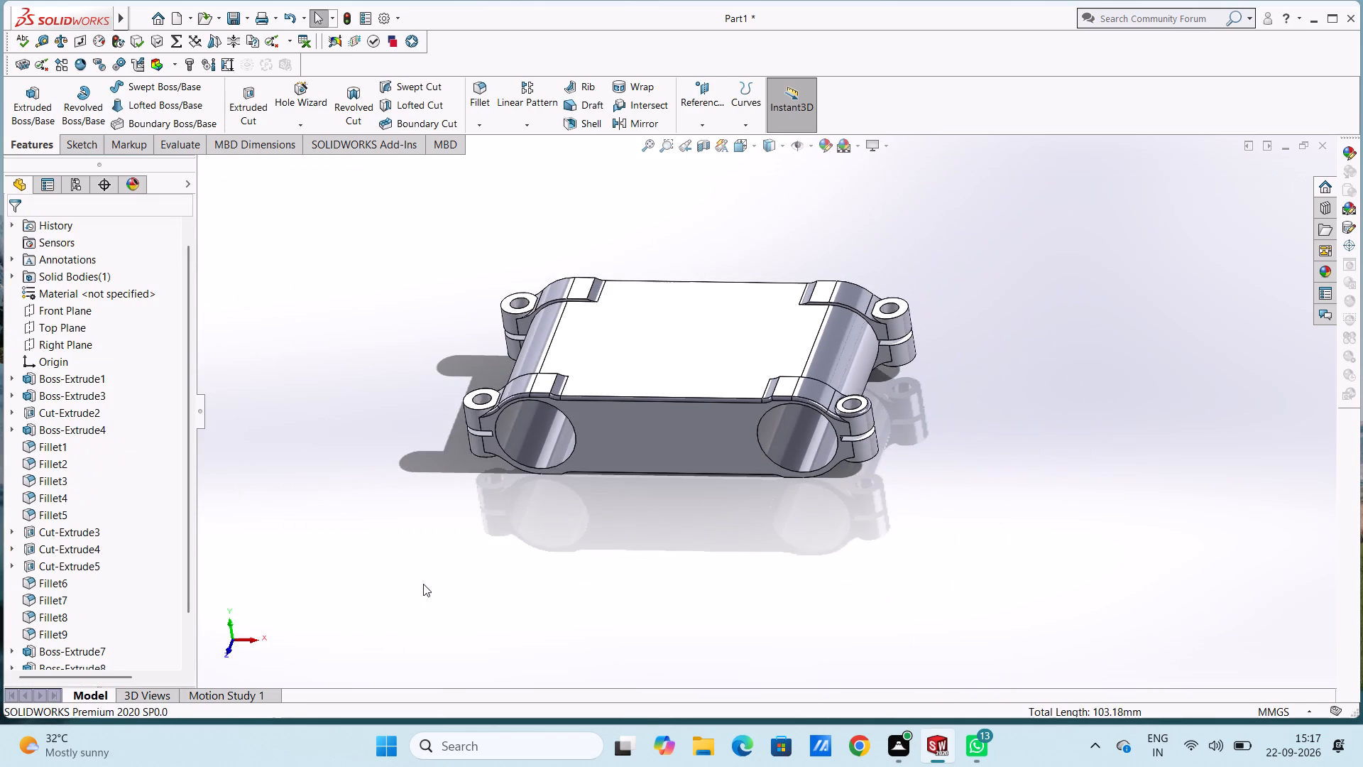
{"action": "scroll", "coordinate": [484, 381], "scroll_direction": "down", "scroll_amount": 5}
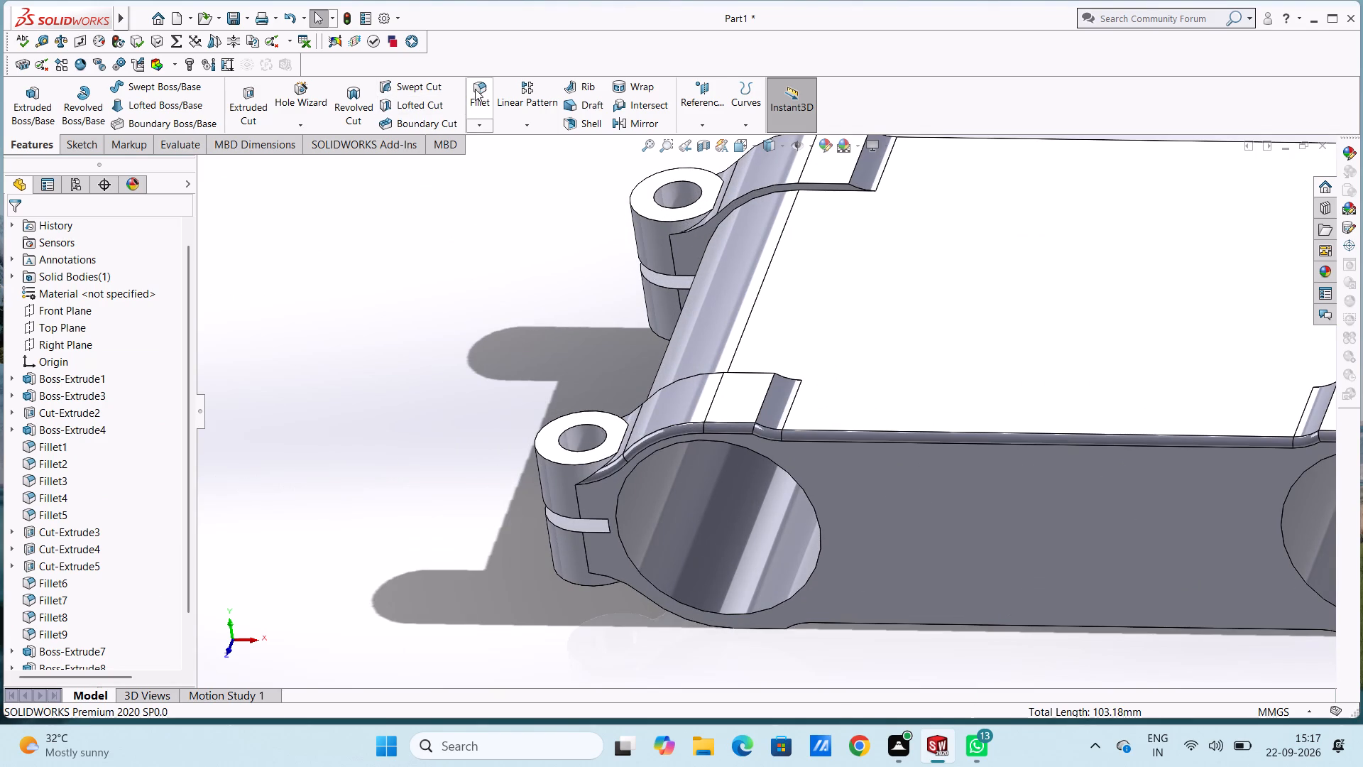
{"action": "left_click", "coordinate": [476, 87]}
{"action": "left_click", "coordinate": [593, 461]}
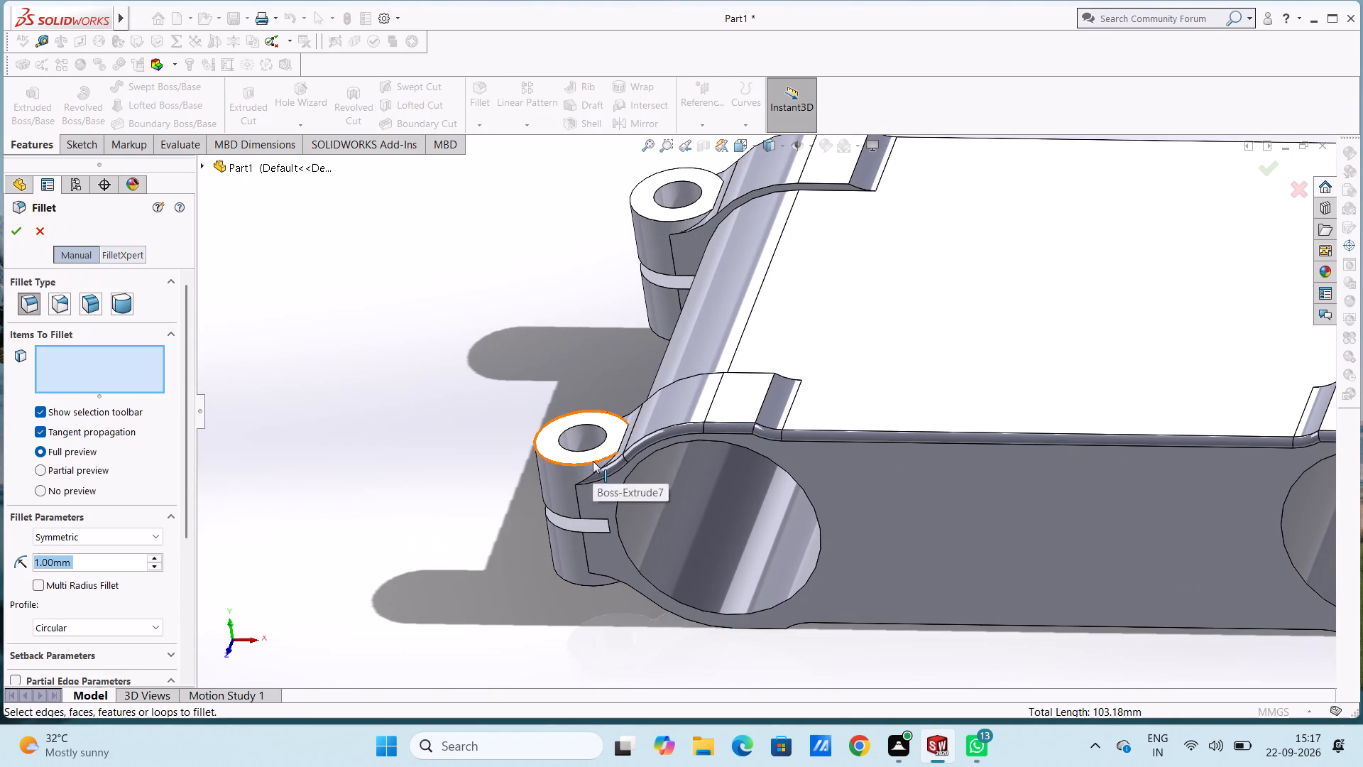
{"action": "left_click", "coordinate": [11, 235]}
Fillet the negative-Y edges of the positive-Z end face and the rims of both adjacent ear bosses with a 1 mm radius.
{"action": "scroll", "coordinate": [430, 410], "scroll_direction": "up", "scroll_amount": 4}
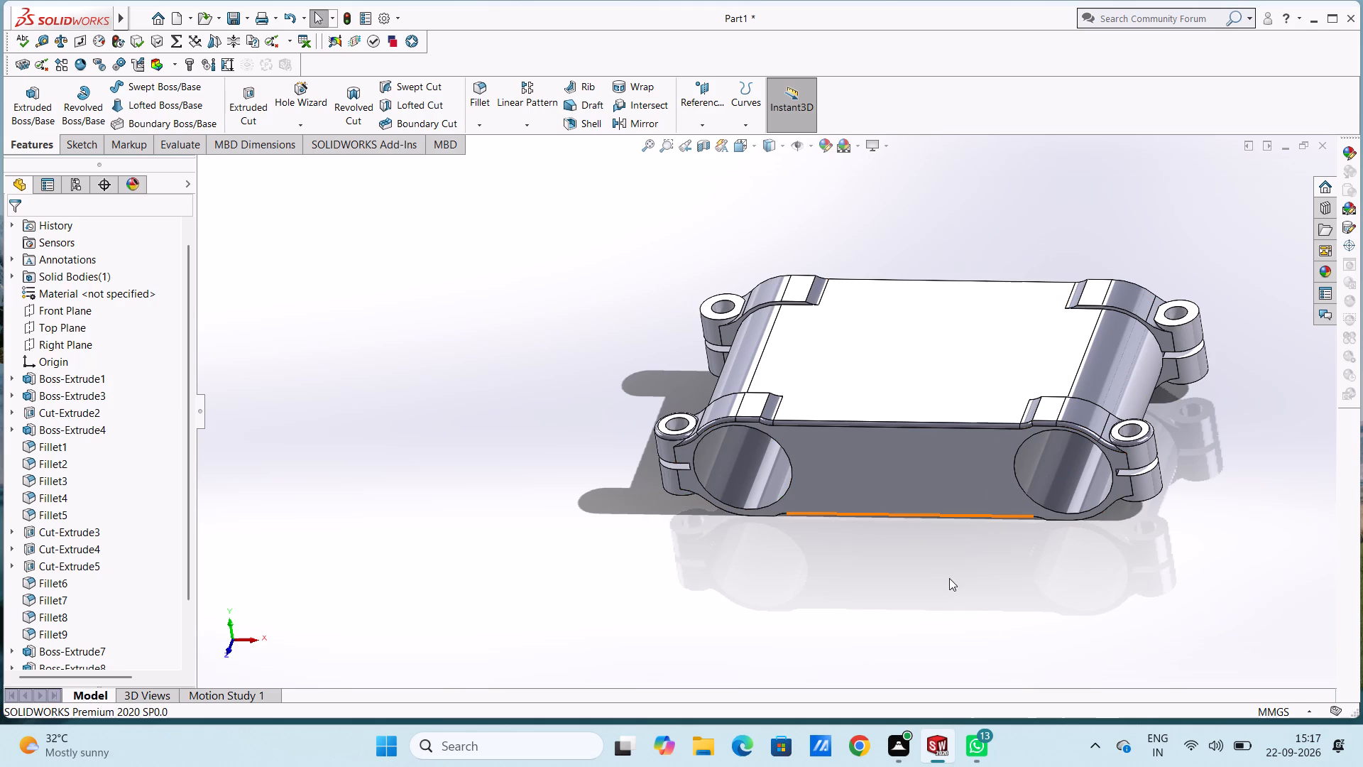
{"action": "middle_click_drag", "start_coordinate": [949, 578], "coordinate": [968, 287]}
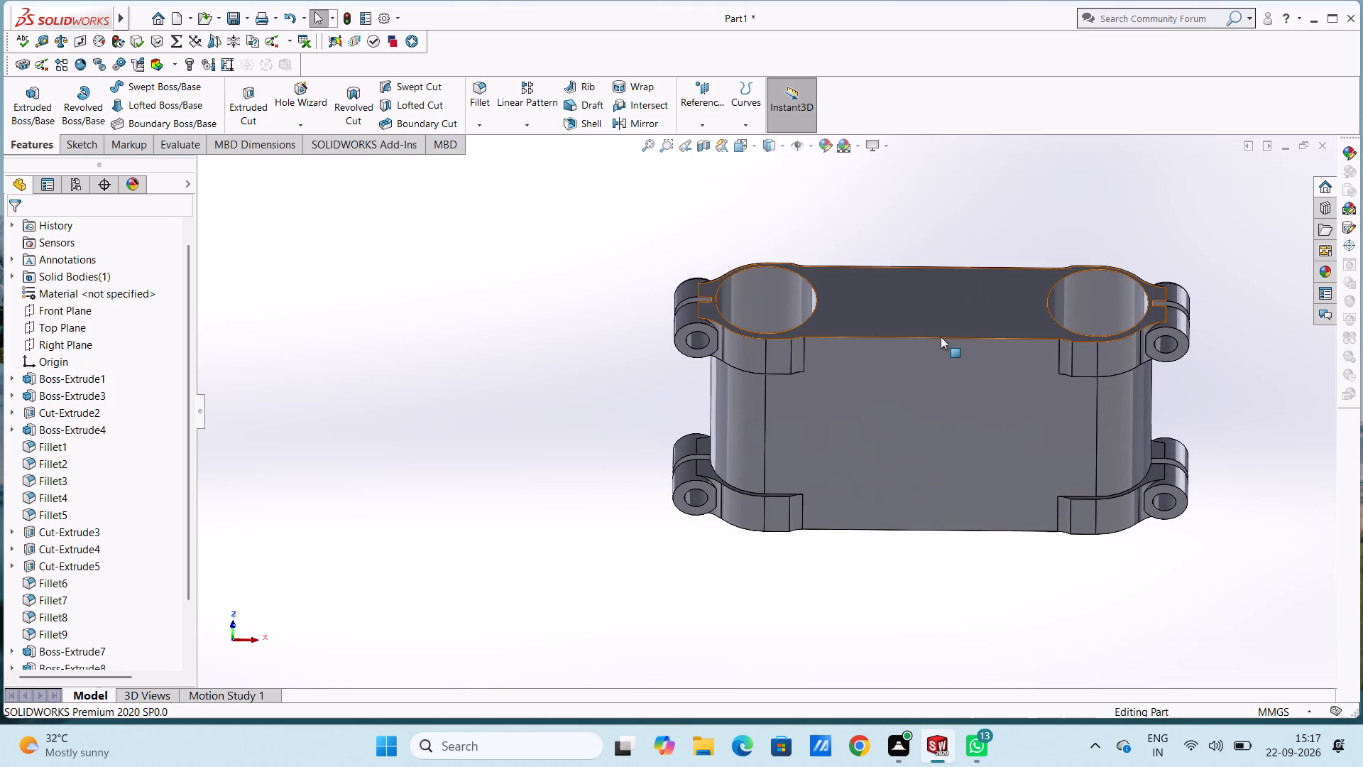
{"action": "scroll", "coordinate": [941, 350], "scroll_direction": "down", "scroll_amount": 4}
{"action": "scroll", "coordinate": [933, 344], "scroll_direction": "up", "scroll_amount": 2}
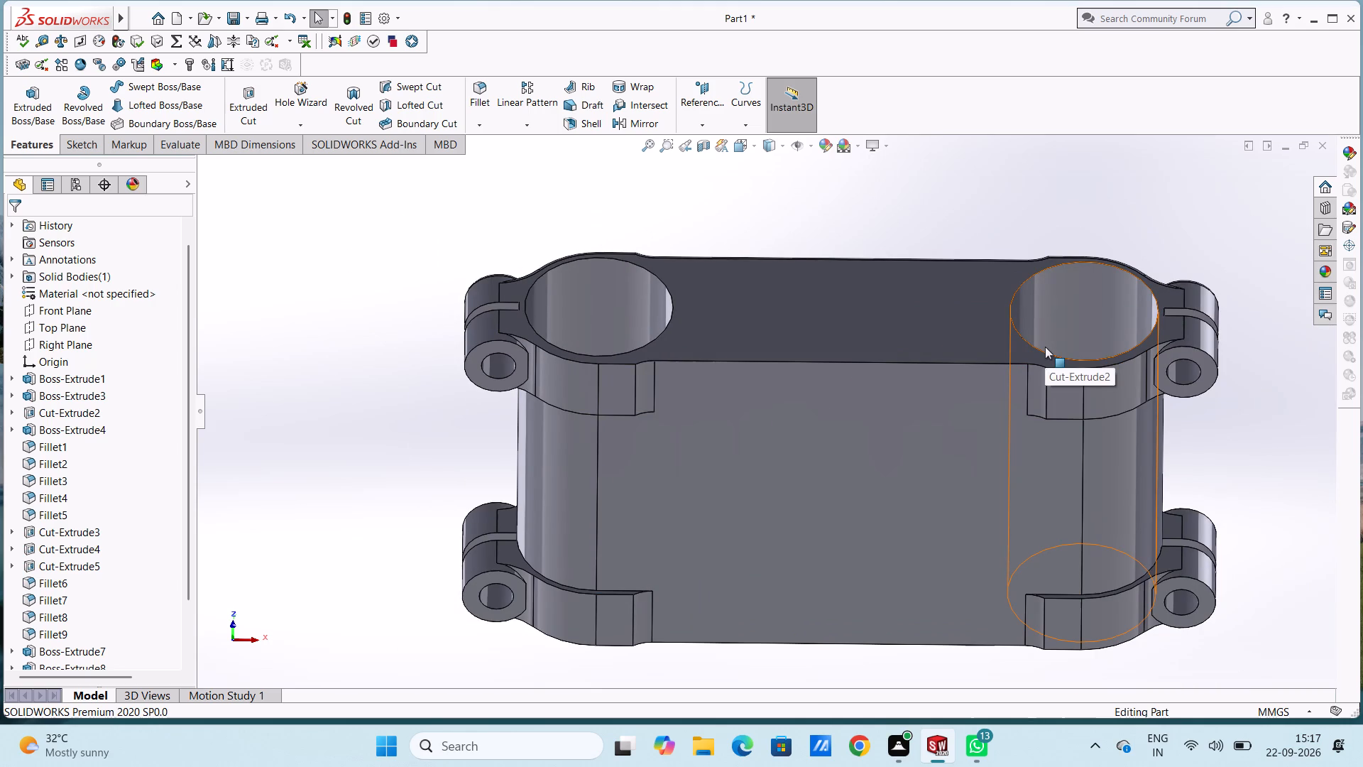
{"action": "scroll", "coordinate": [1045, 347], "scroll_direction": "down", "scroll_amount": 2}
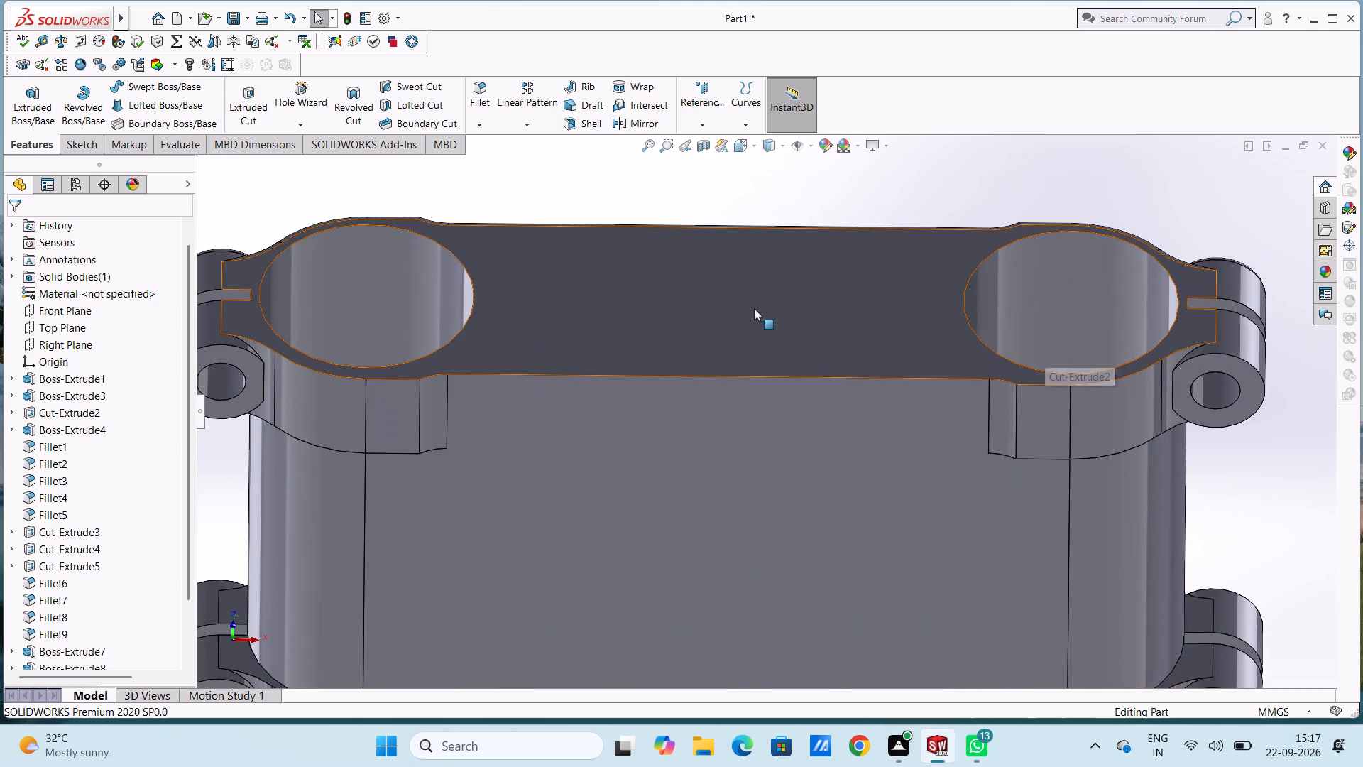
{"action": "scroll", "coordinate": [754, 308], "scroll_direction": "up", "scroll_amount": 2}
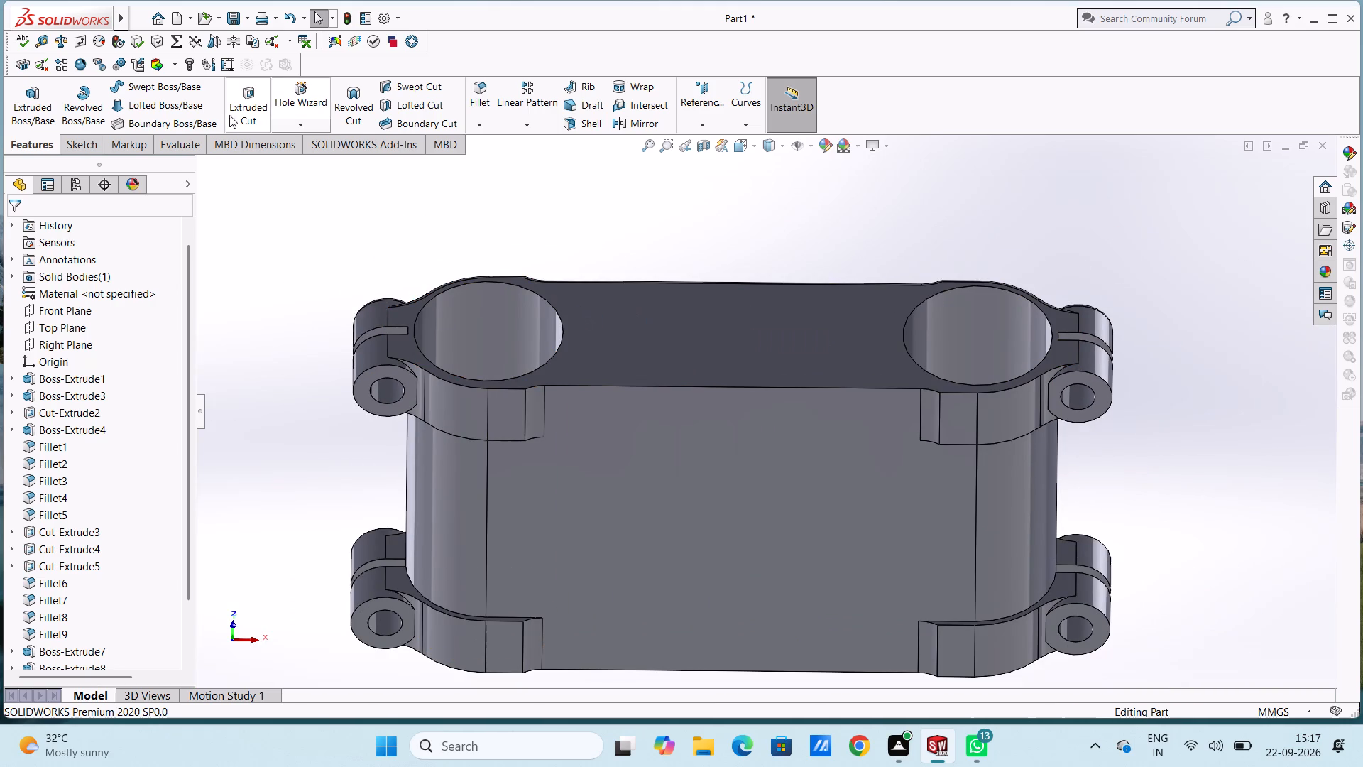
{"action": "left_click", "coordinate": [474, 89]}
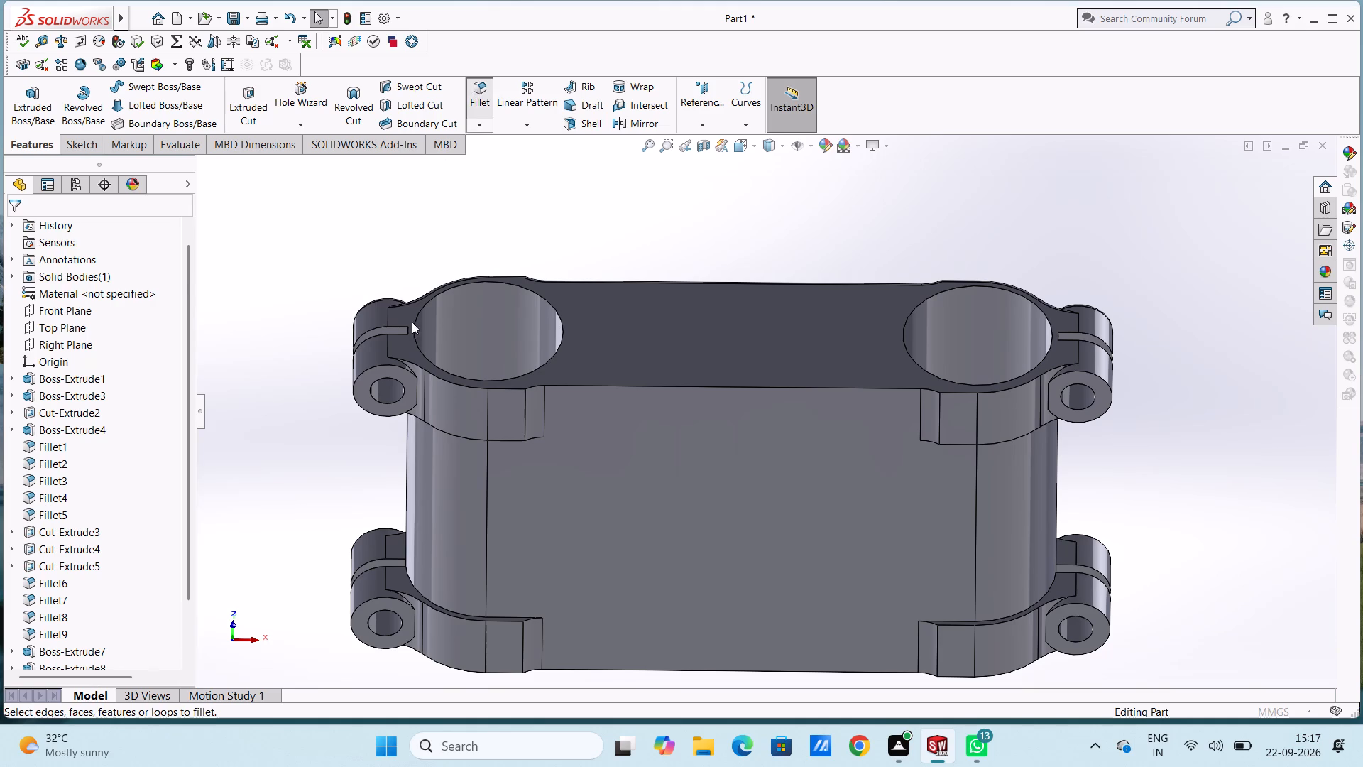
{"action": "left_click", "coordinate": [405, 370]}
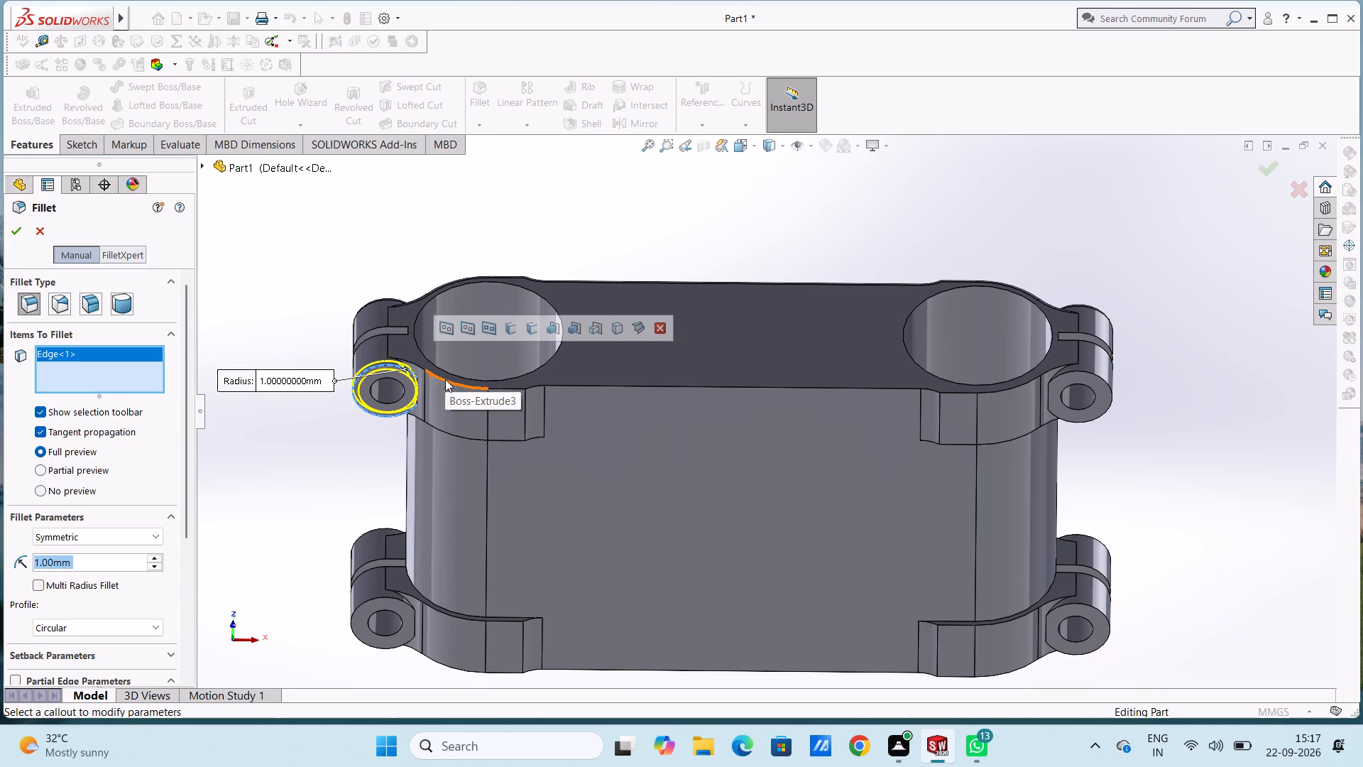
{"action": "left_click", "coordinate": [445, 379]}
{"action": "left_click", "coordinate": [634, 385]}
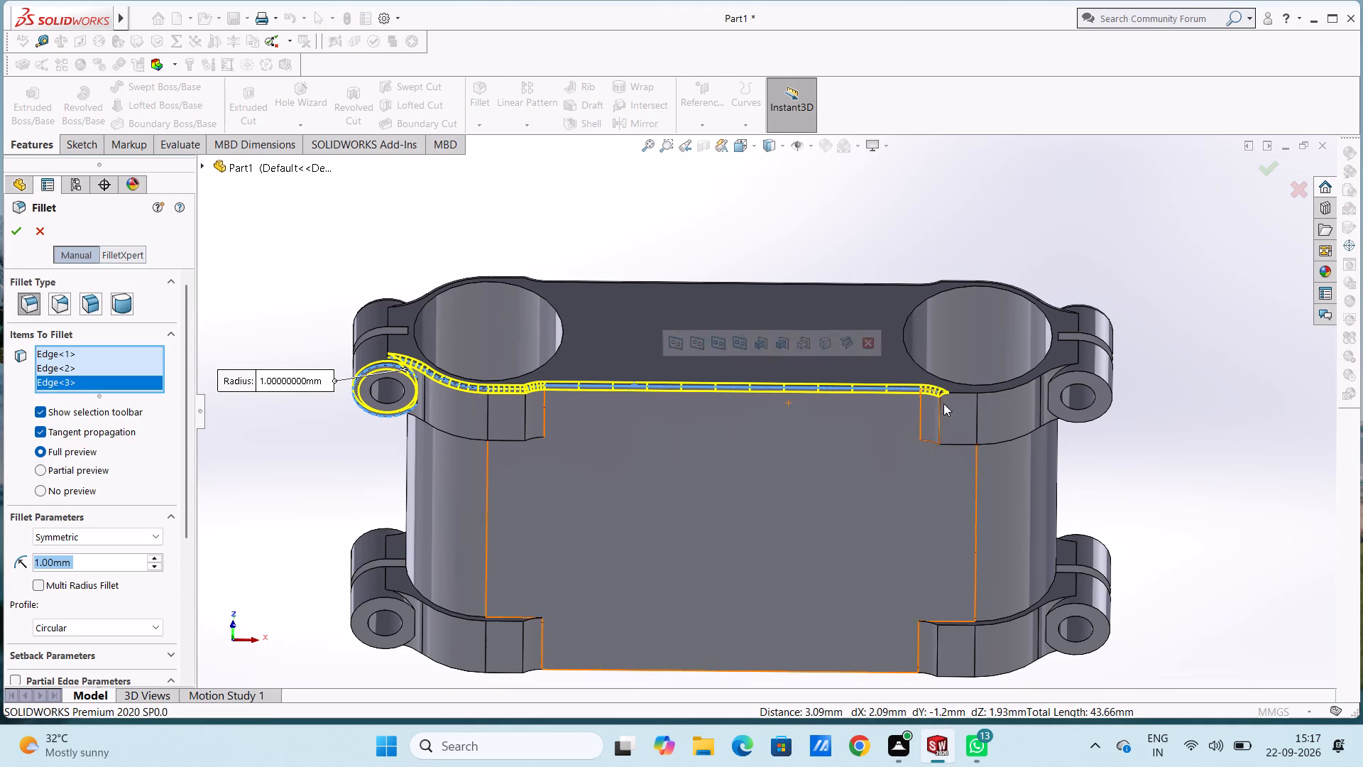
{"action": "left_click", "coordinate": [975, 391]}
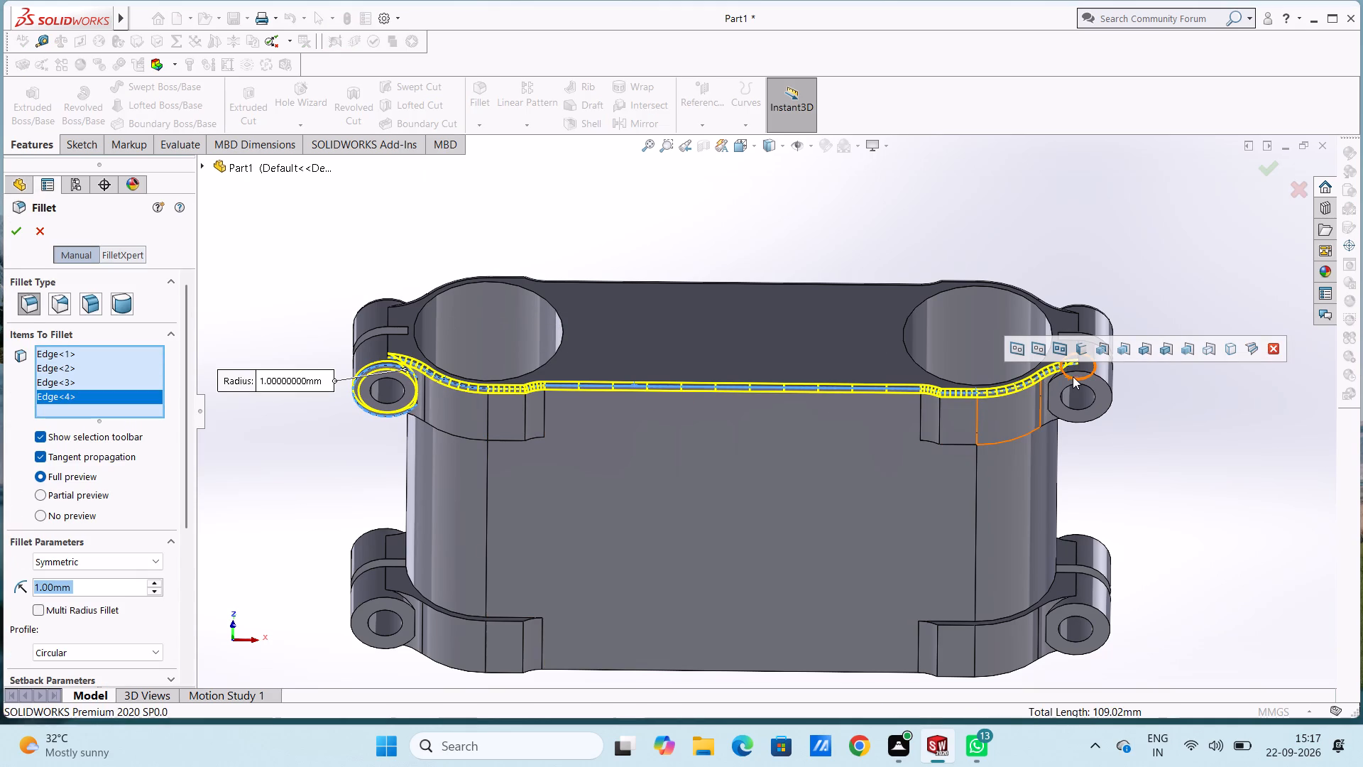
{"action": "left_click", "coordinate": [1077, 372]}
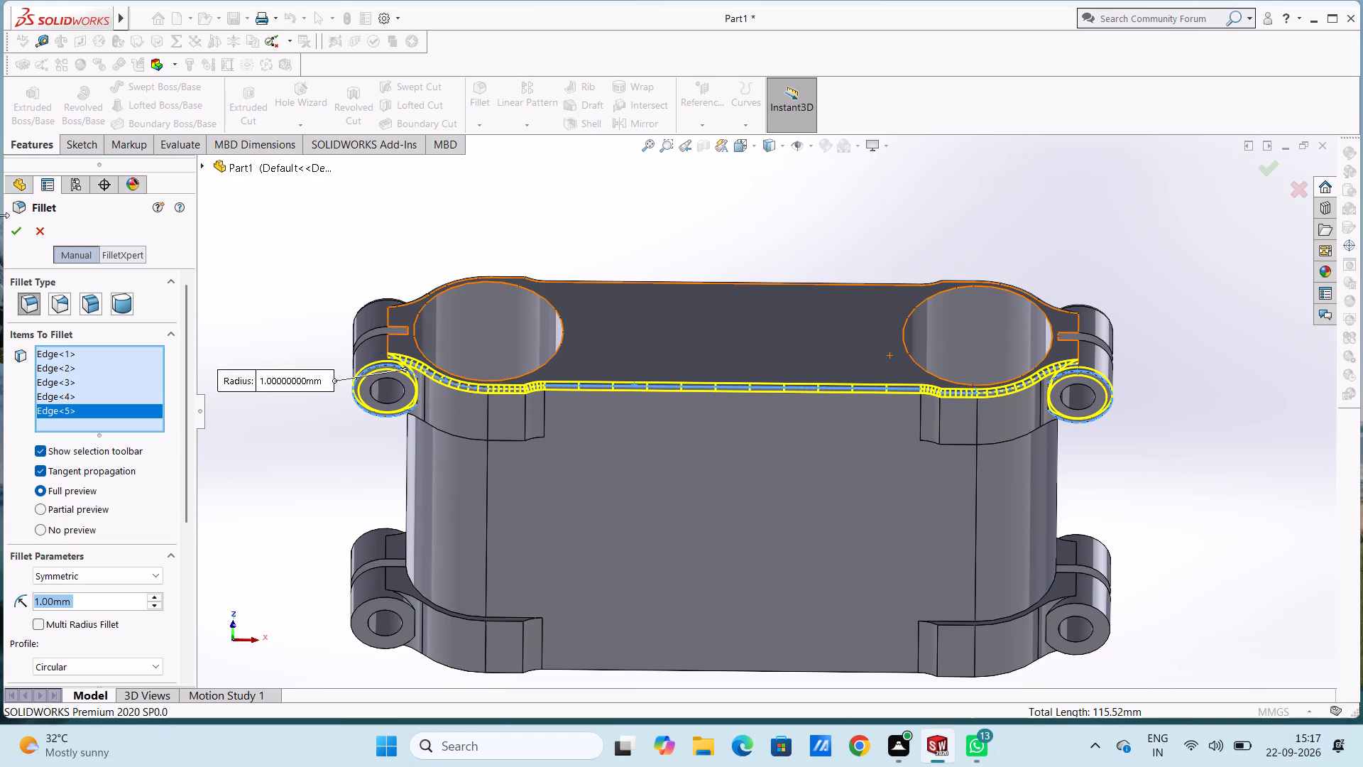
{"action": "left_click", "coordinate": [23, 232]}
Fillet the positive-Y edges of the negative-Z end face and the rims of both adjacent ear bosses with a 1 mm radius.
{"action": "scroll", "coordinate": [253, 300], "scroll_direction": "up", "scroll_amount": 3}
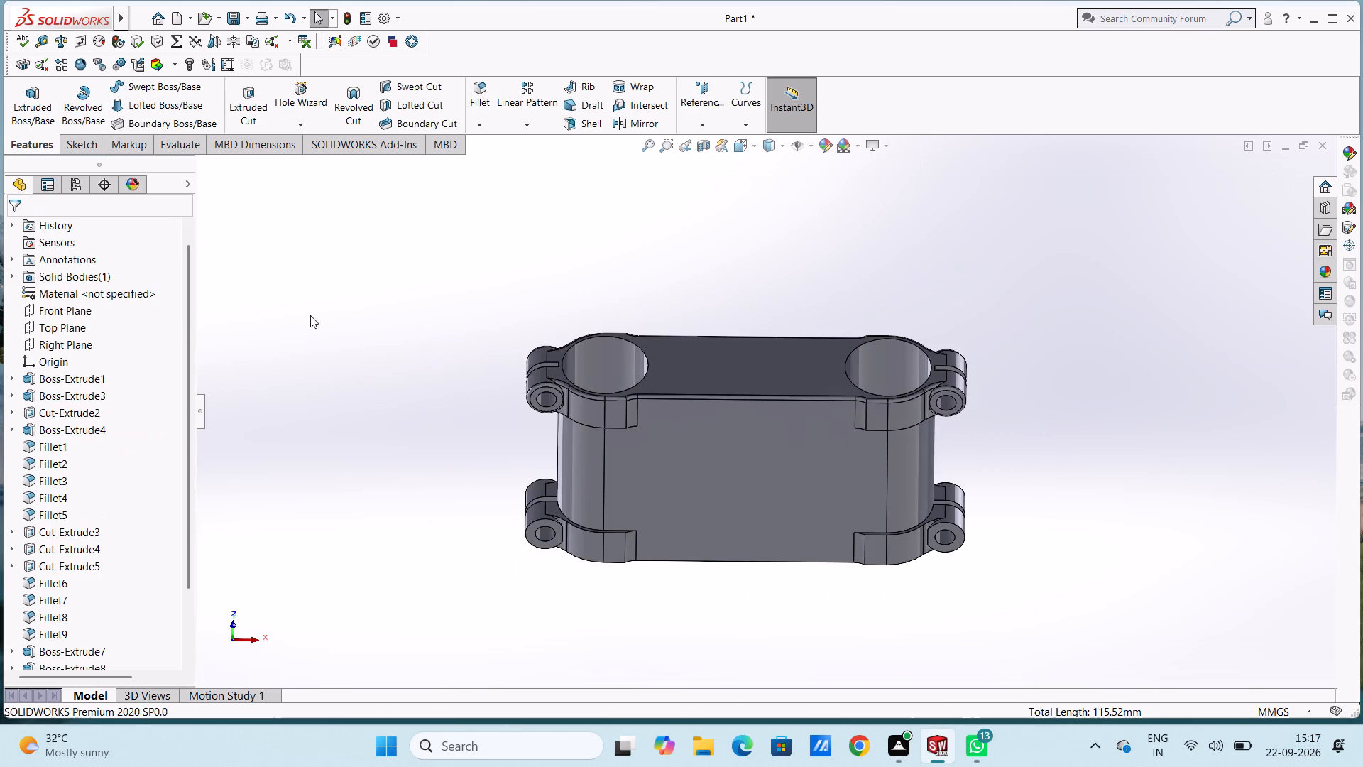
{"action": "middle_click_drag", "start_coordinate": [444, 308], "coordinate": [449, 562]}
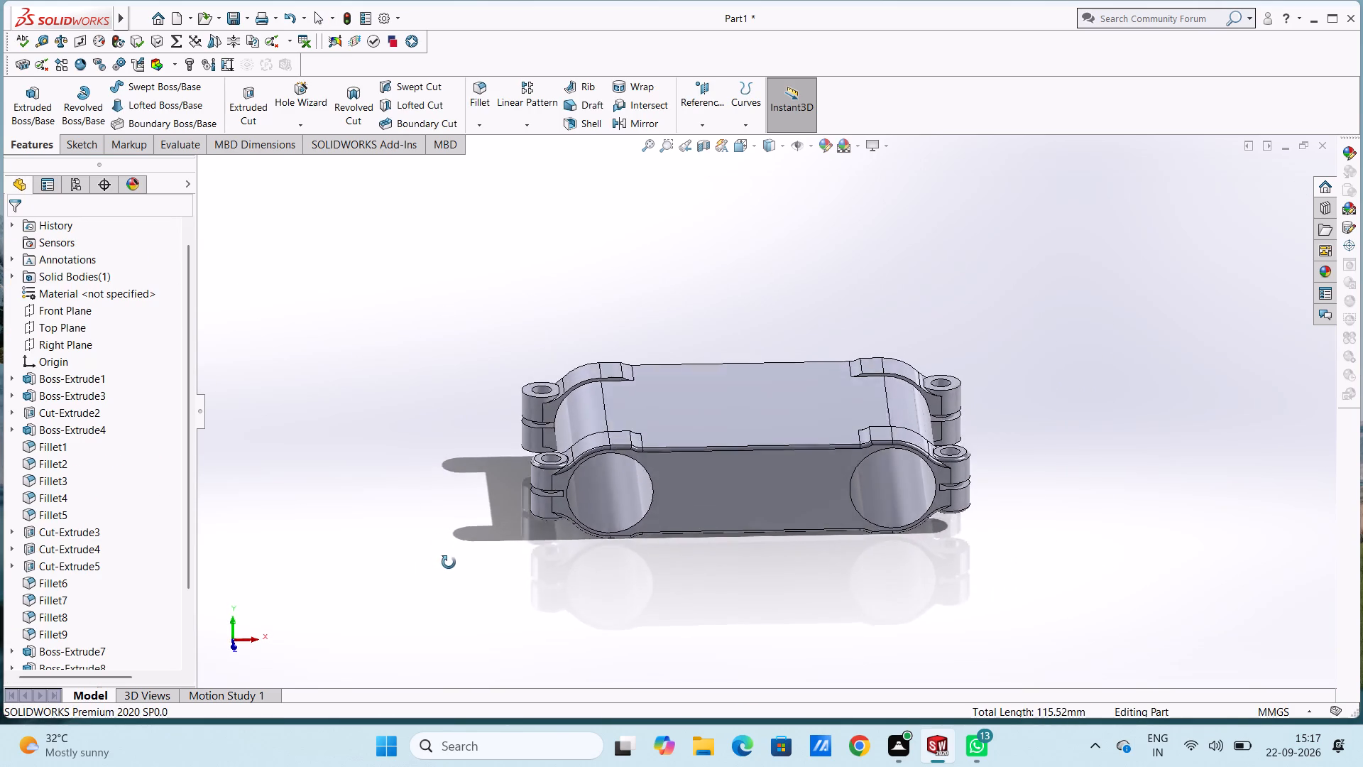
{"action": "middle_click_drag", "start_coordinate": [449, 562], "coordinate": [431, 621]}
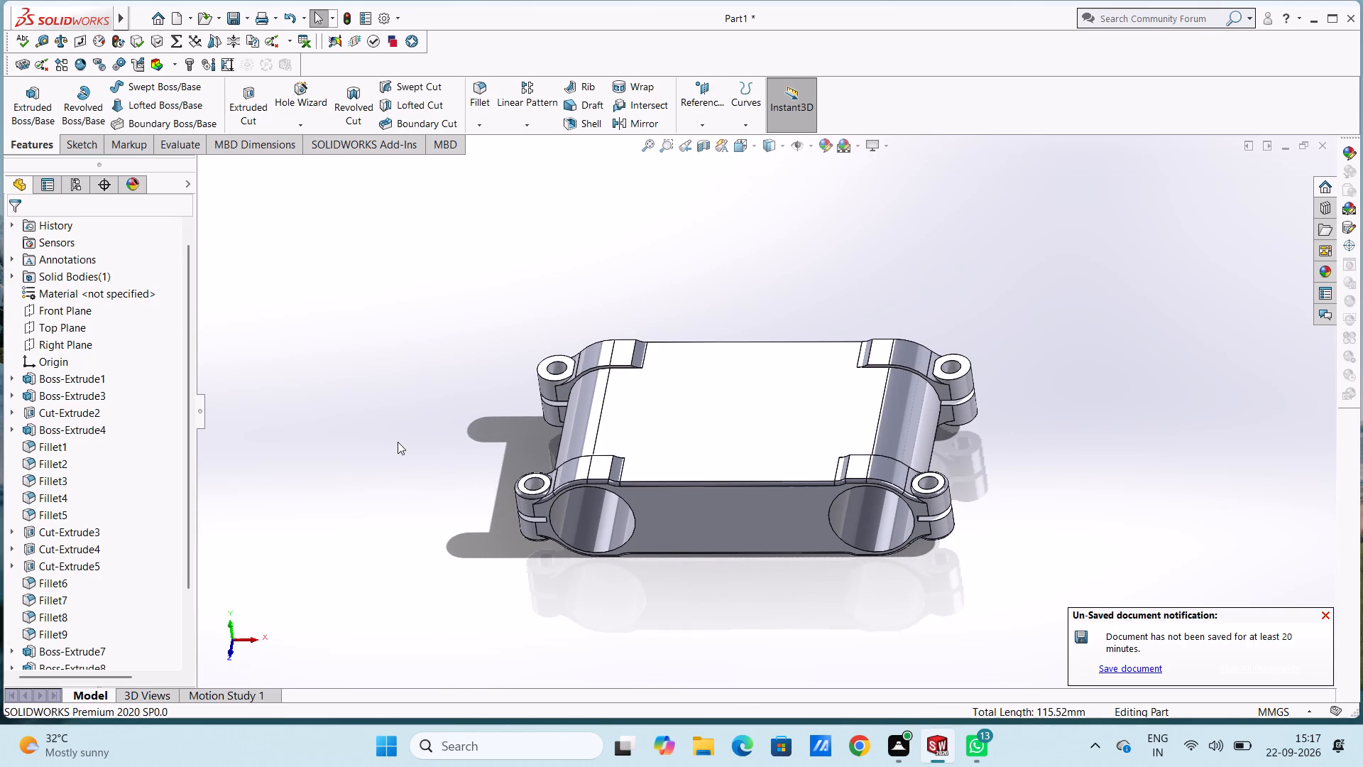
{"action": "key", "text": "ctrl+1"}
{"action": "key", "text": "ctrl+2"}
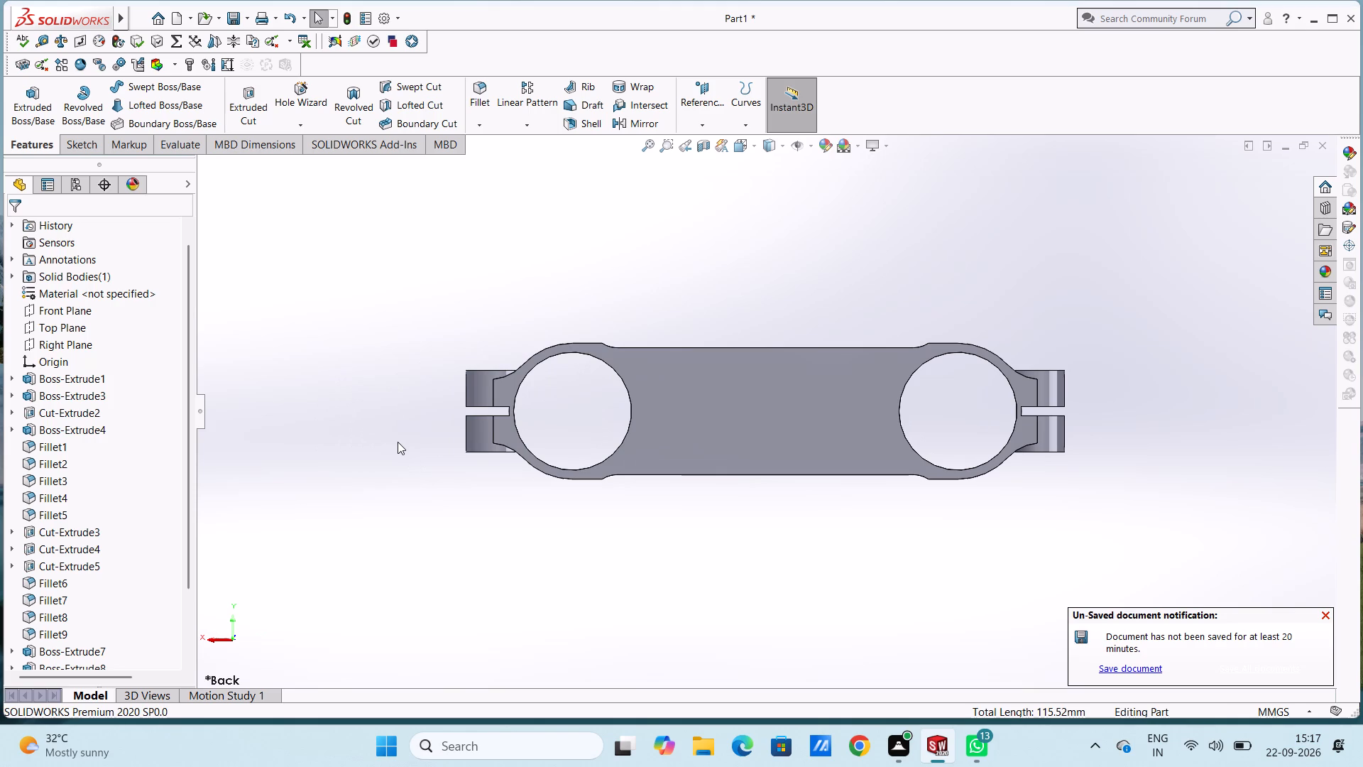
{"action": "middle_click_drag", "start_coordinate": [1046, 280], "coordinate": [1021, 338]}
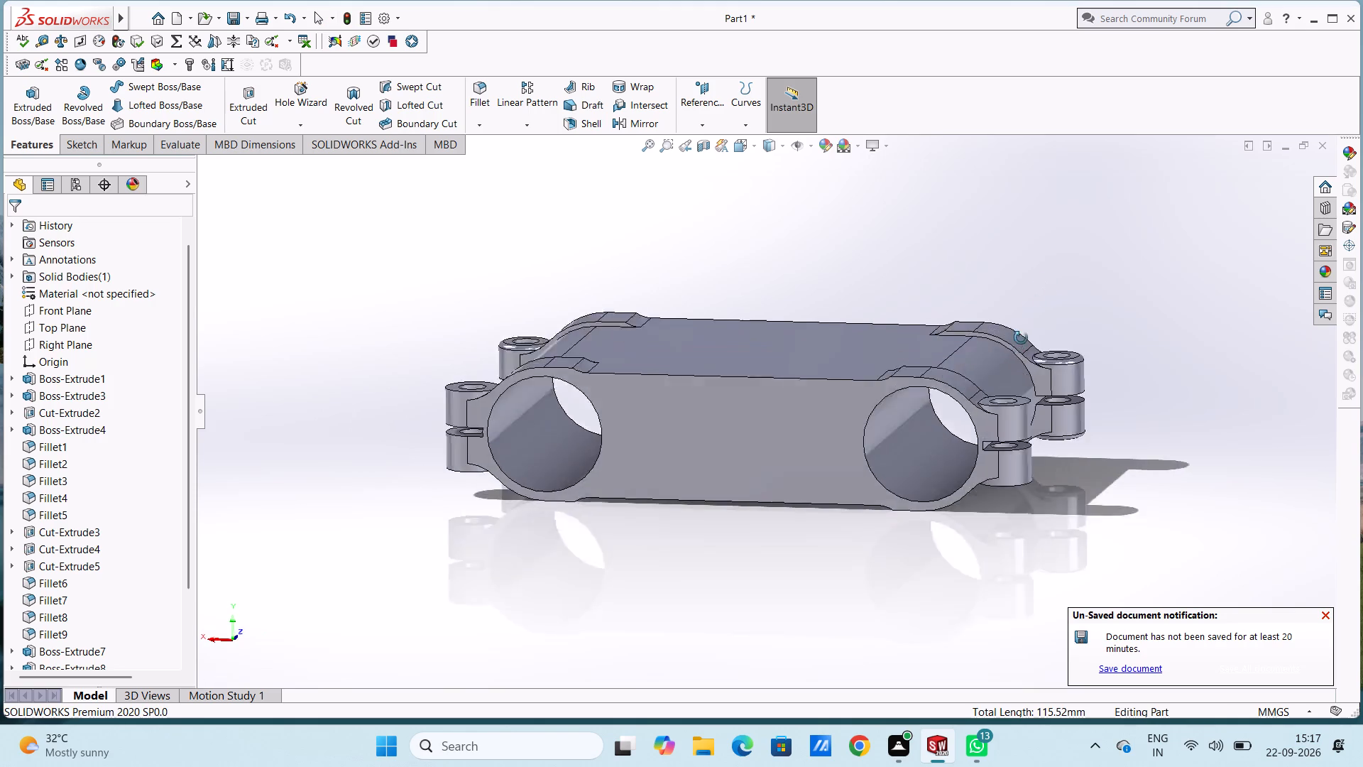
{"action": "middle_click_drag", "start_coordinate": [1021, 338], "coordinate": [1040, 394]}
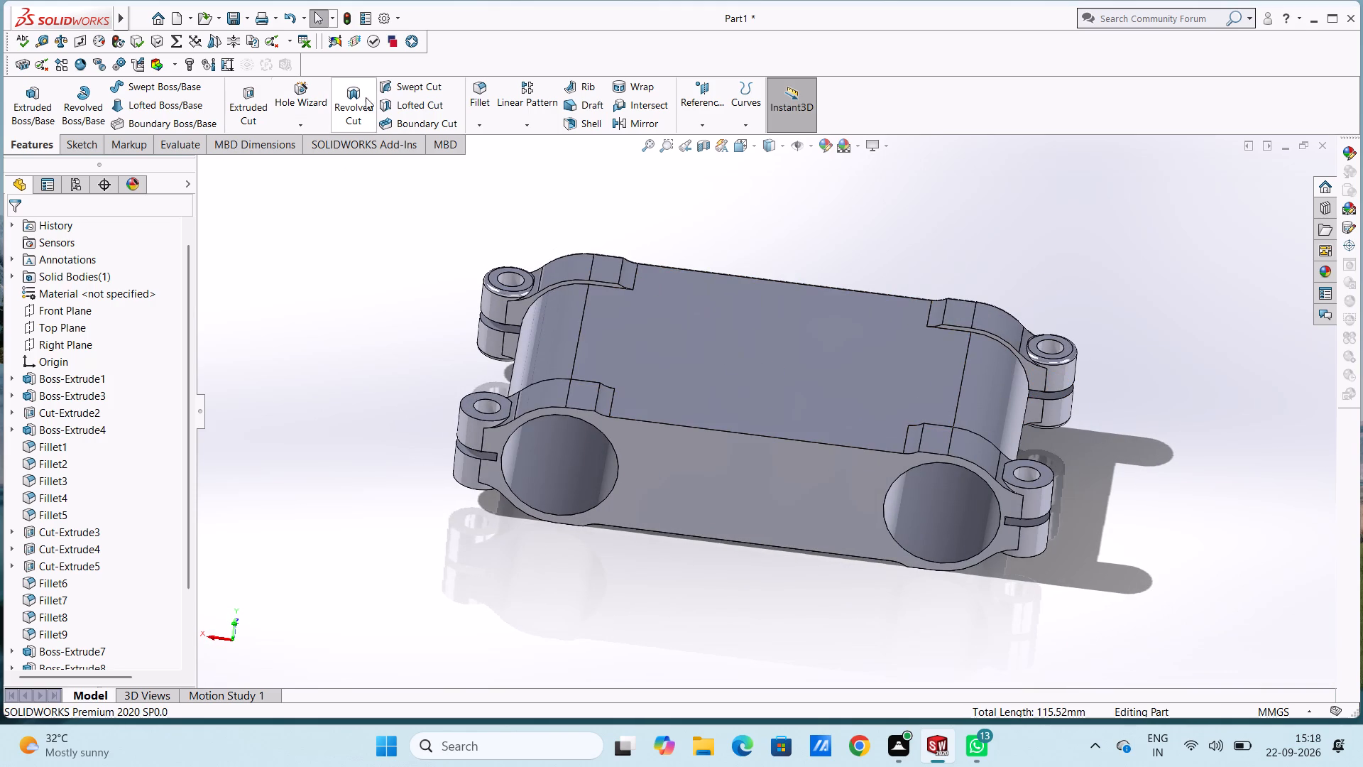
{"action": "left_click", "coordinate": [483, 89]}
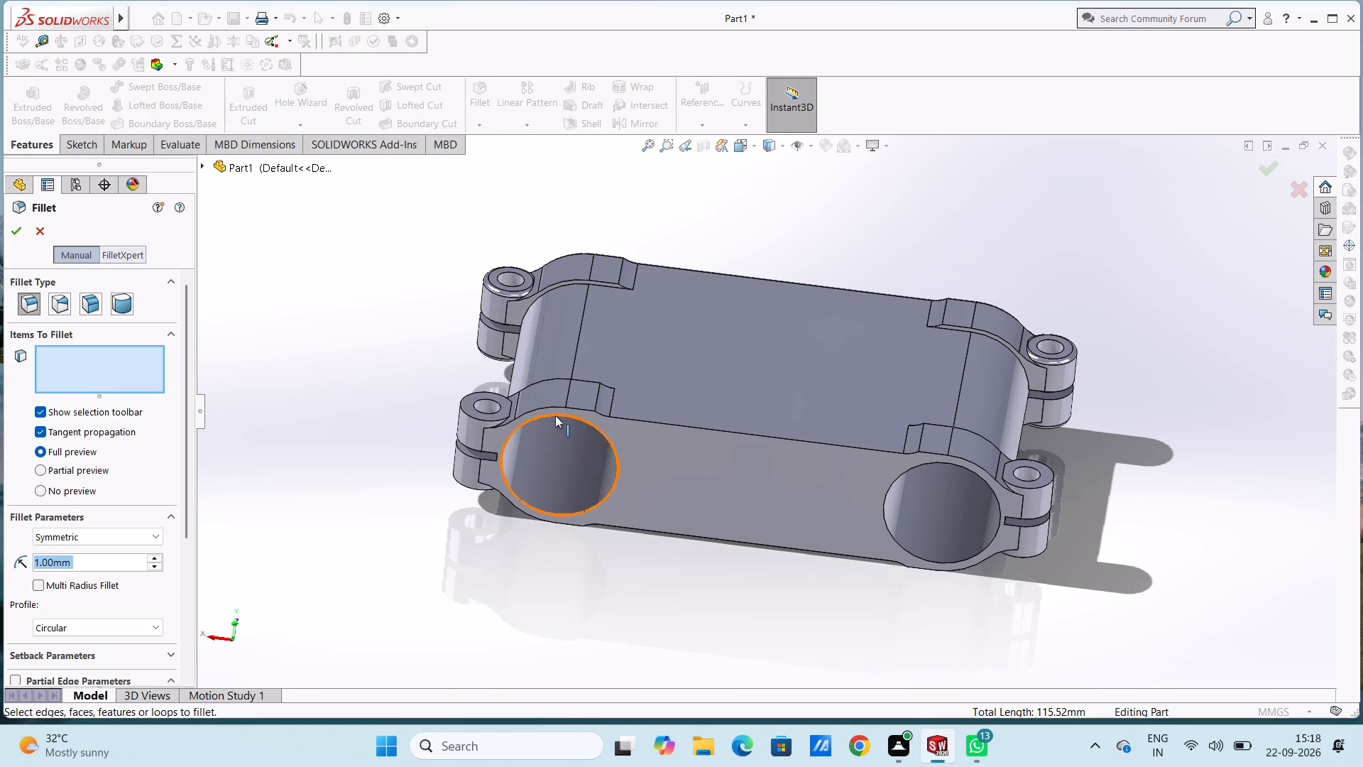
{"action": "left_click", "coordinate": [491, 422]}
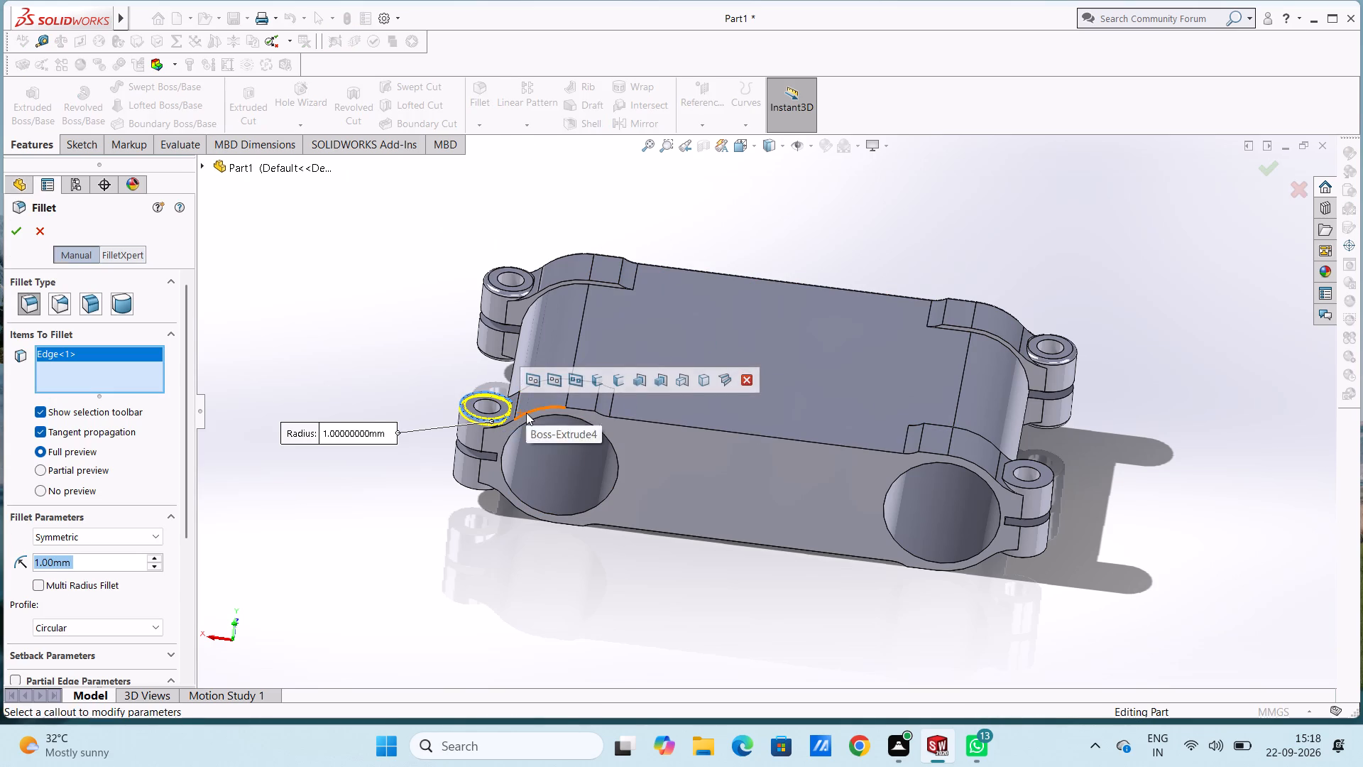
{"action": "left_click", "coordinate": [526, 413]}
{"action": "left_click", "coordinate": [621, 417]}
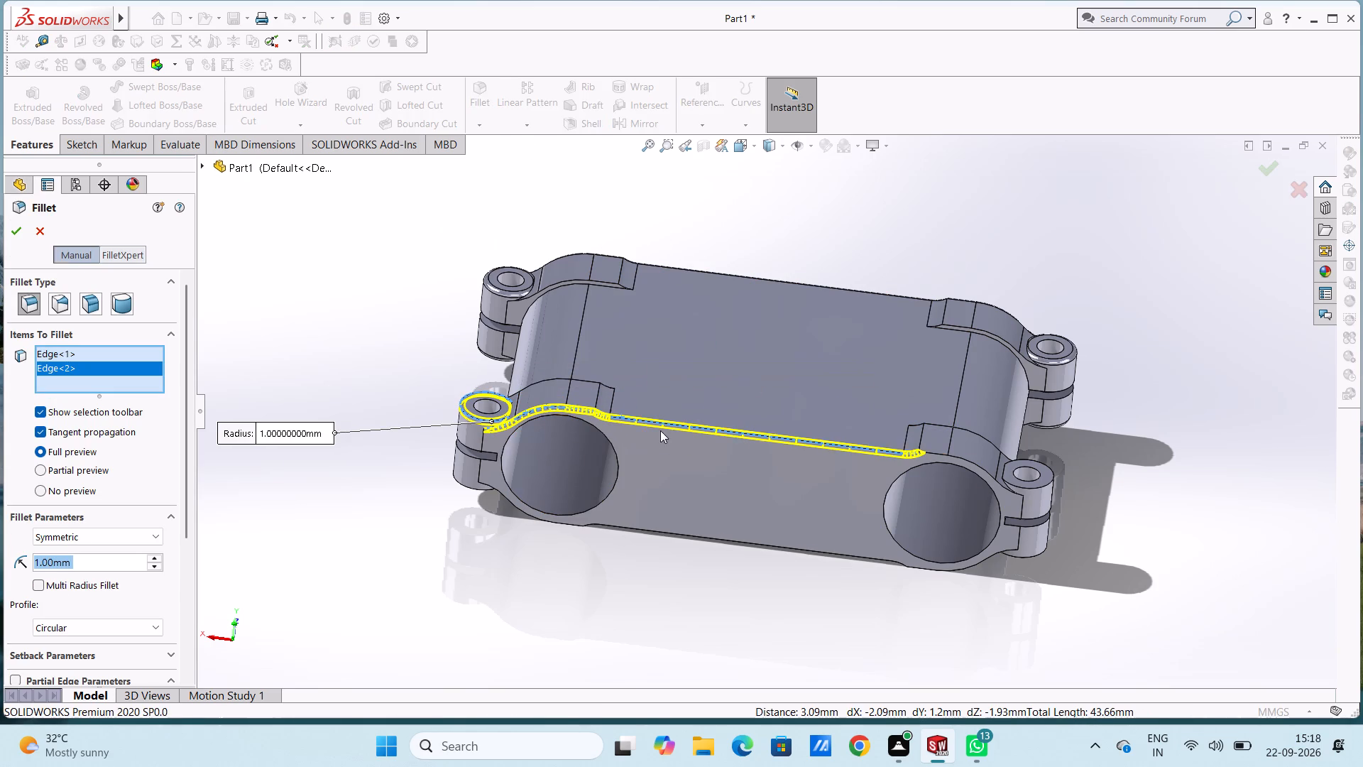
{"action": "left_click", "coordinate": [953, 456]}
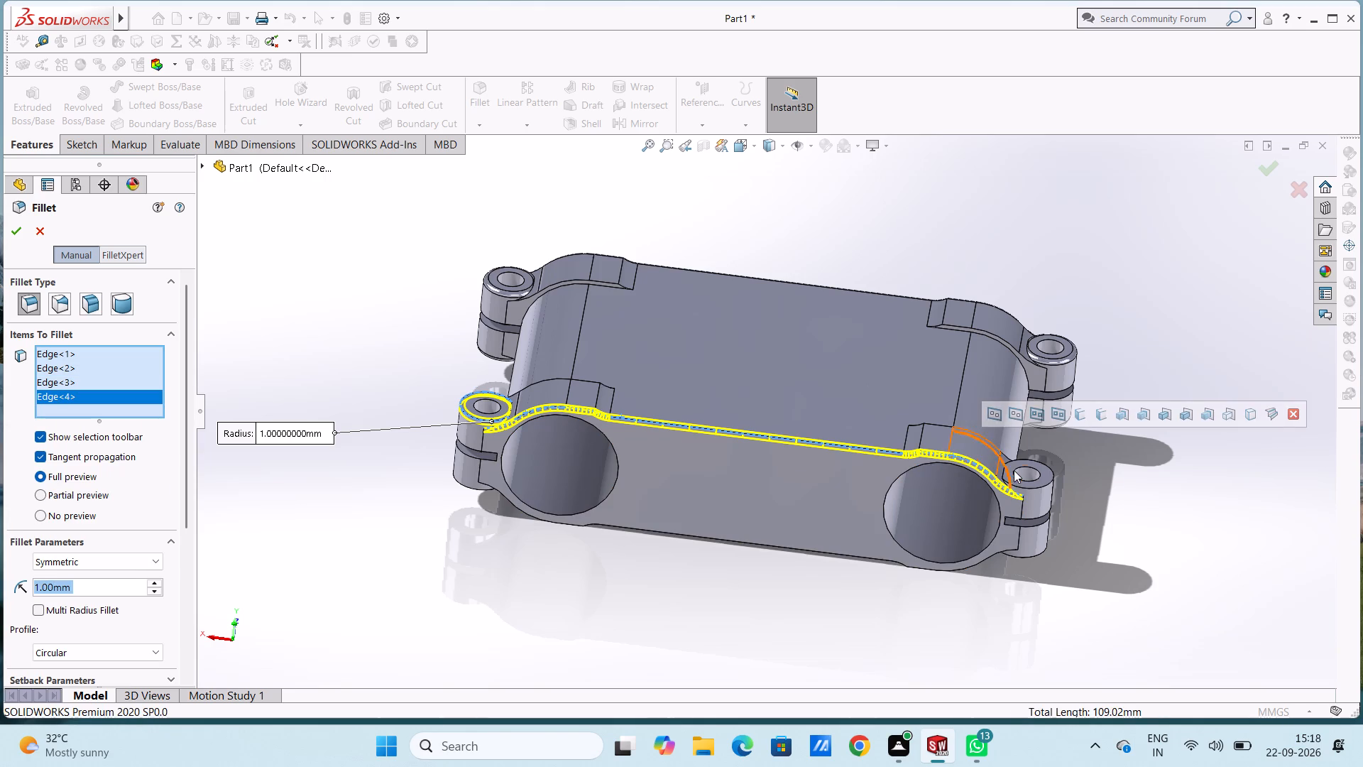
{"action": "left_click", "coordinate": [1017, 486]}
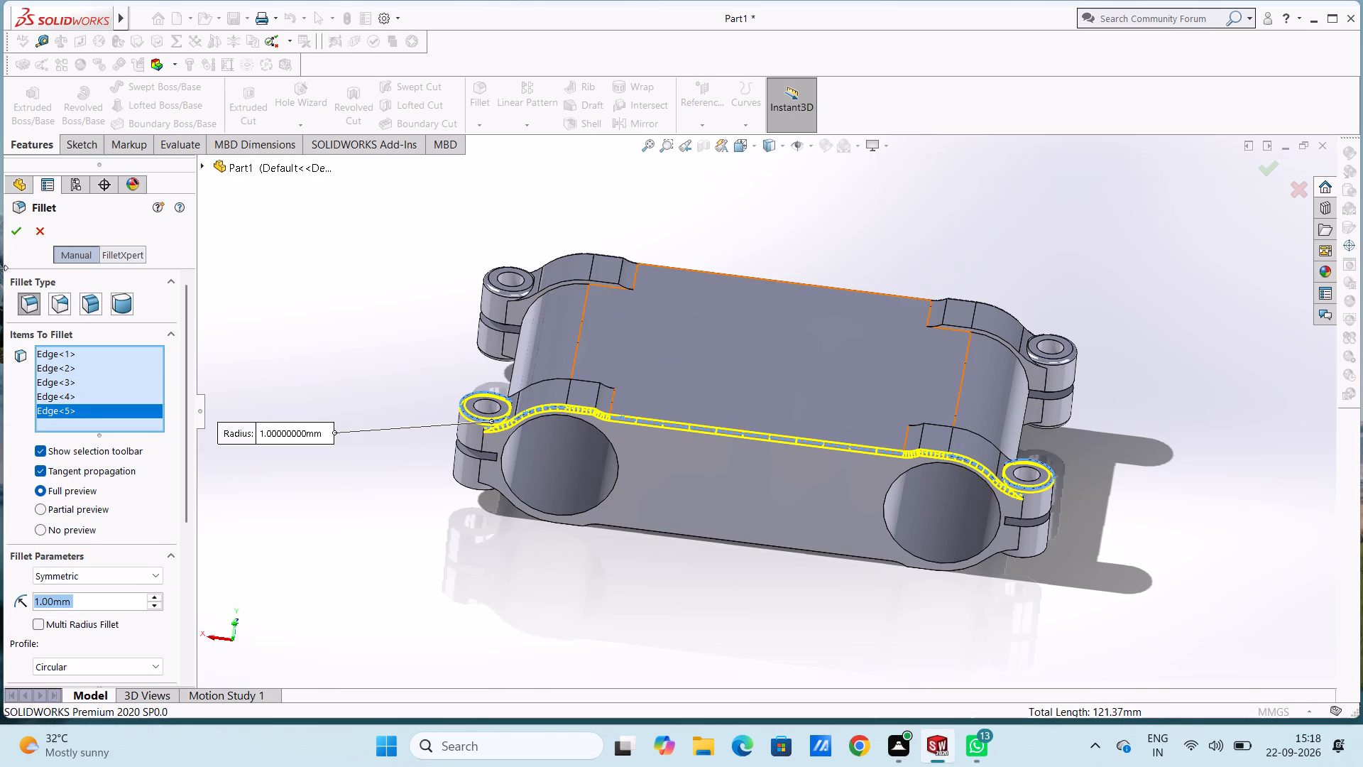
{"action": "left_click", "coordinate": [18, 235]}
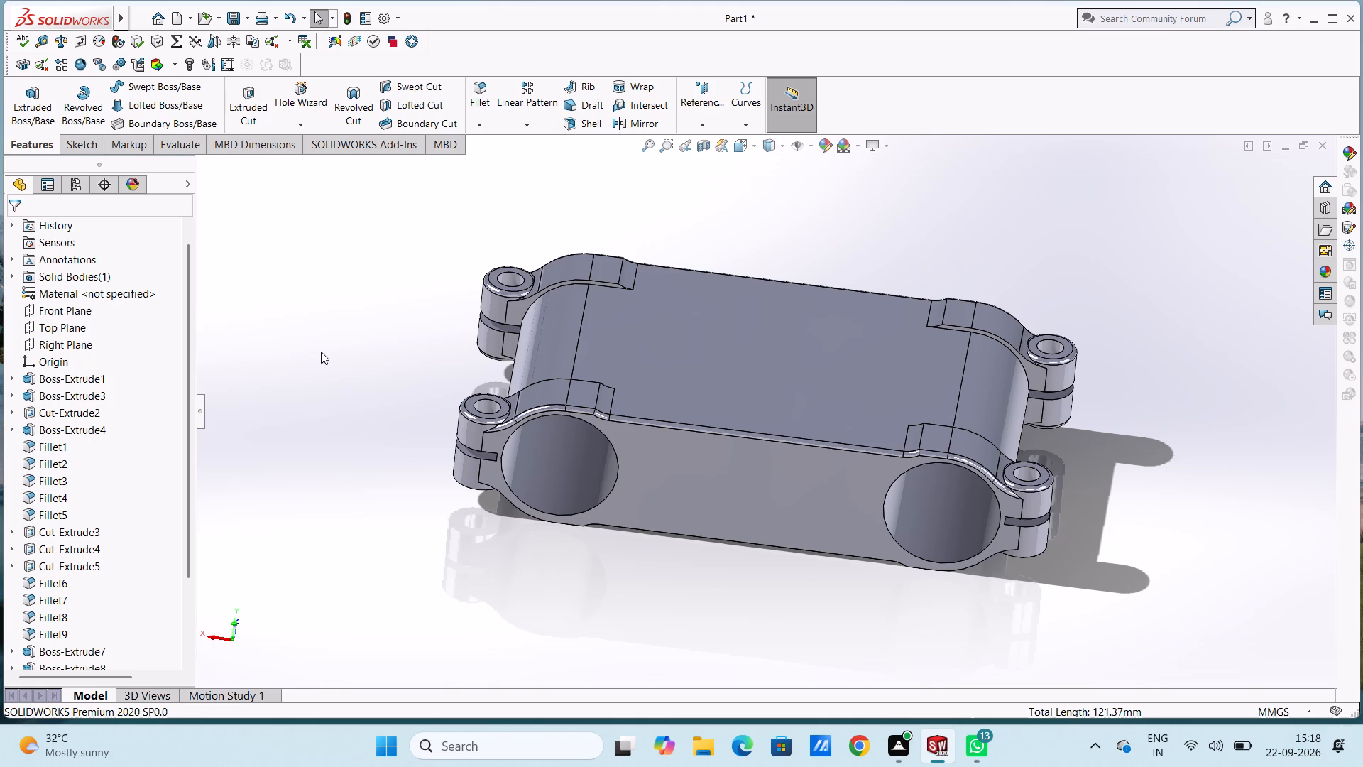
Fillet the two inner edges of the positive-Z end collar on the positive-Y side with a 1 mm radius.
{"action": "left_click", "coordinate": [481, 90]}
{"action": "left_click", "coordinate": [563, 281]}
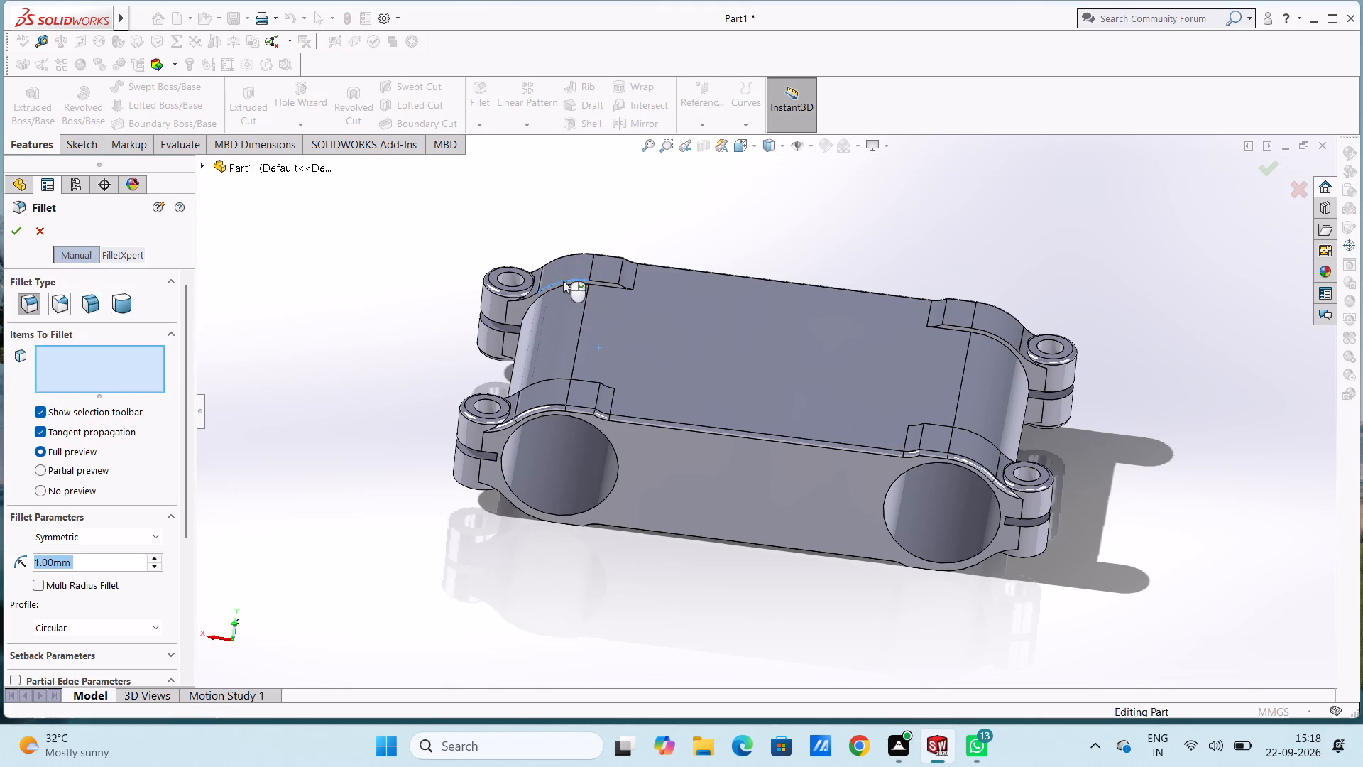
{"action": "left_click", "coordinate": [962, 327]}
{"action": "left_click", "coordinate": [15, 234]}
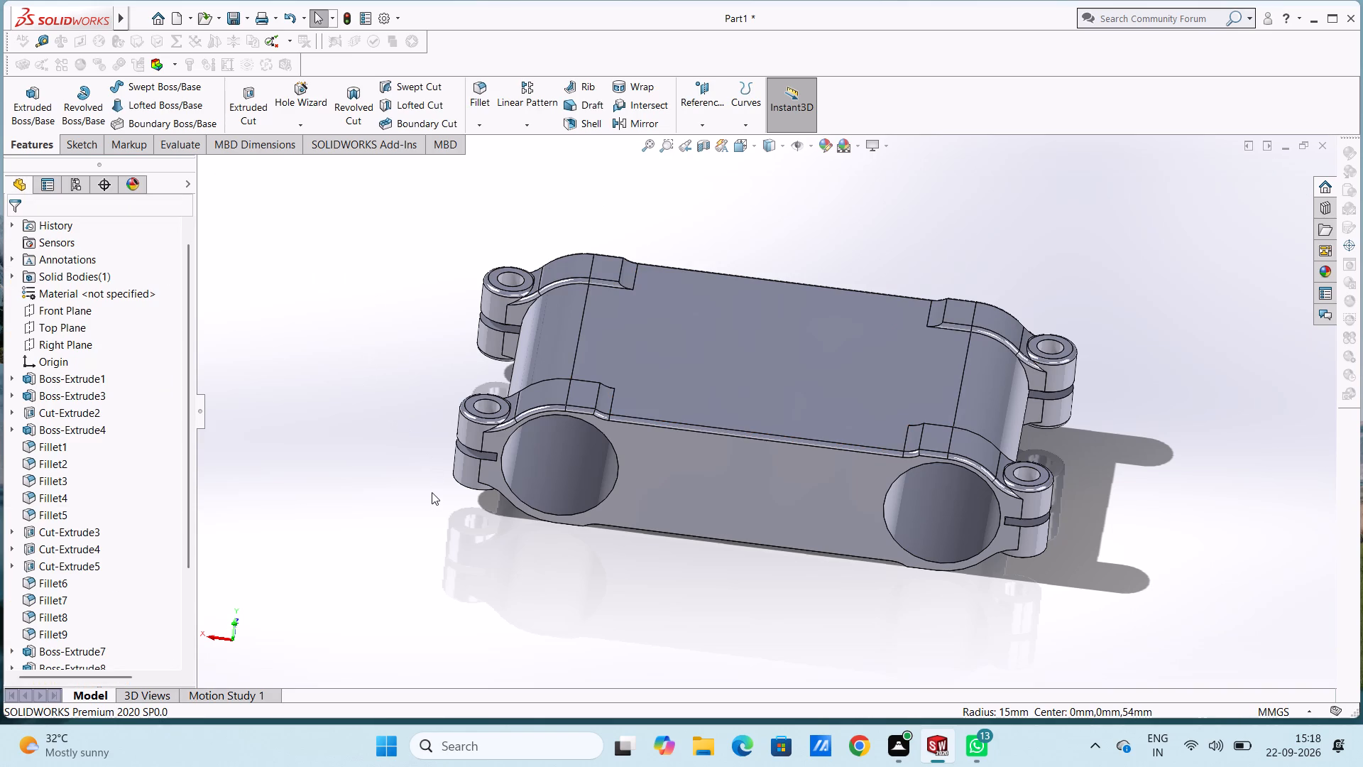
Fillet the negative-Y edges of the negative-Z end face and the rims of both adjacent ear bosses with a 1 mm radius.
{"action": "scroll", "coordinate": [435, 469], "scroll_direction": "up", "scroll_amount": 1}
{"action": "middle_click_drag", "start_coordinate": [435, 469], "coordinate": [444, 344]}
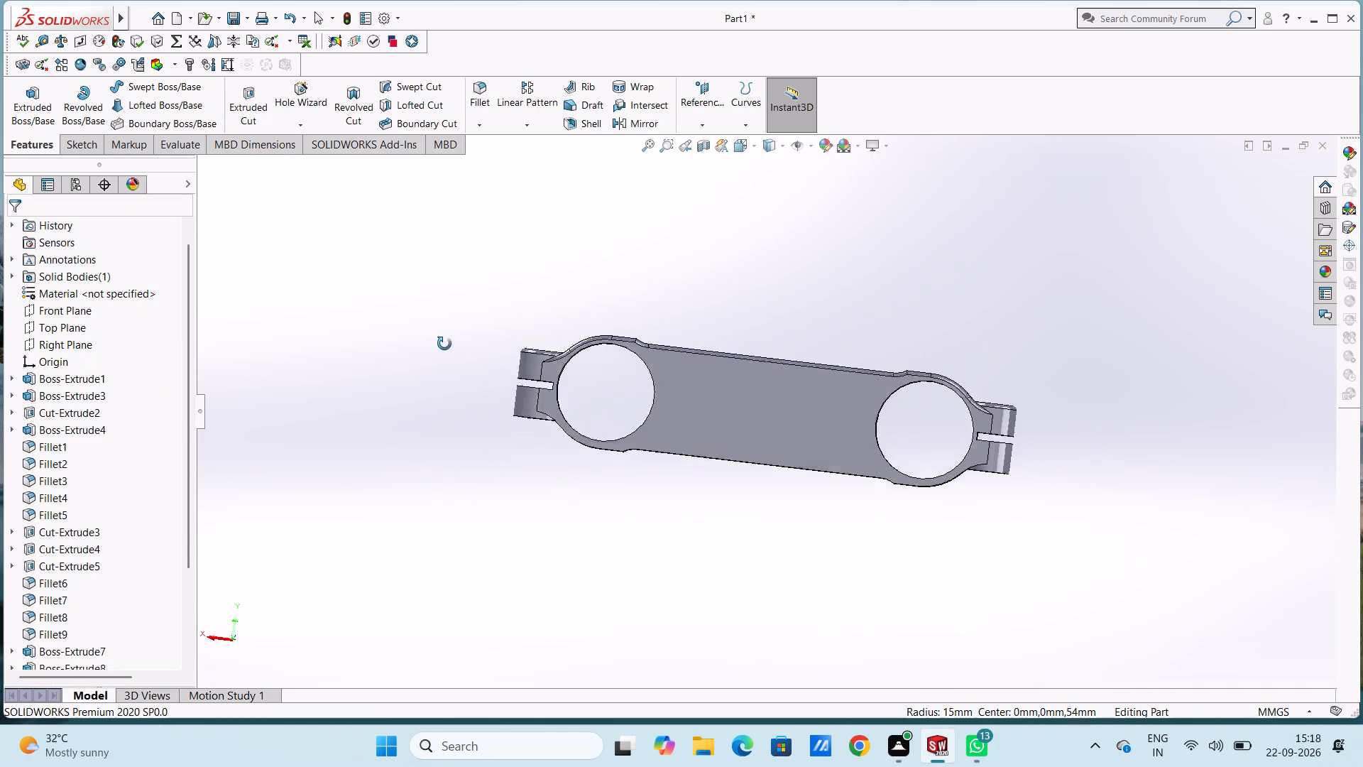
{"action": "middle_click_drag", "start_coordinate": [444, 344], "coordinate": [444, 202]}
{"action": "scroll", "coordinate": [624, 361], "scroll_direction": "down", "scroll_amount": 3}
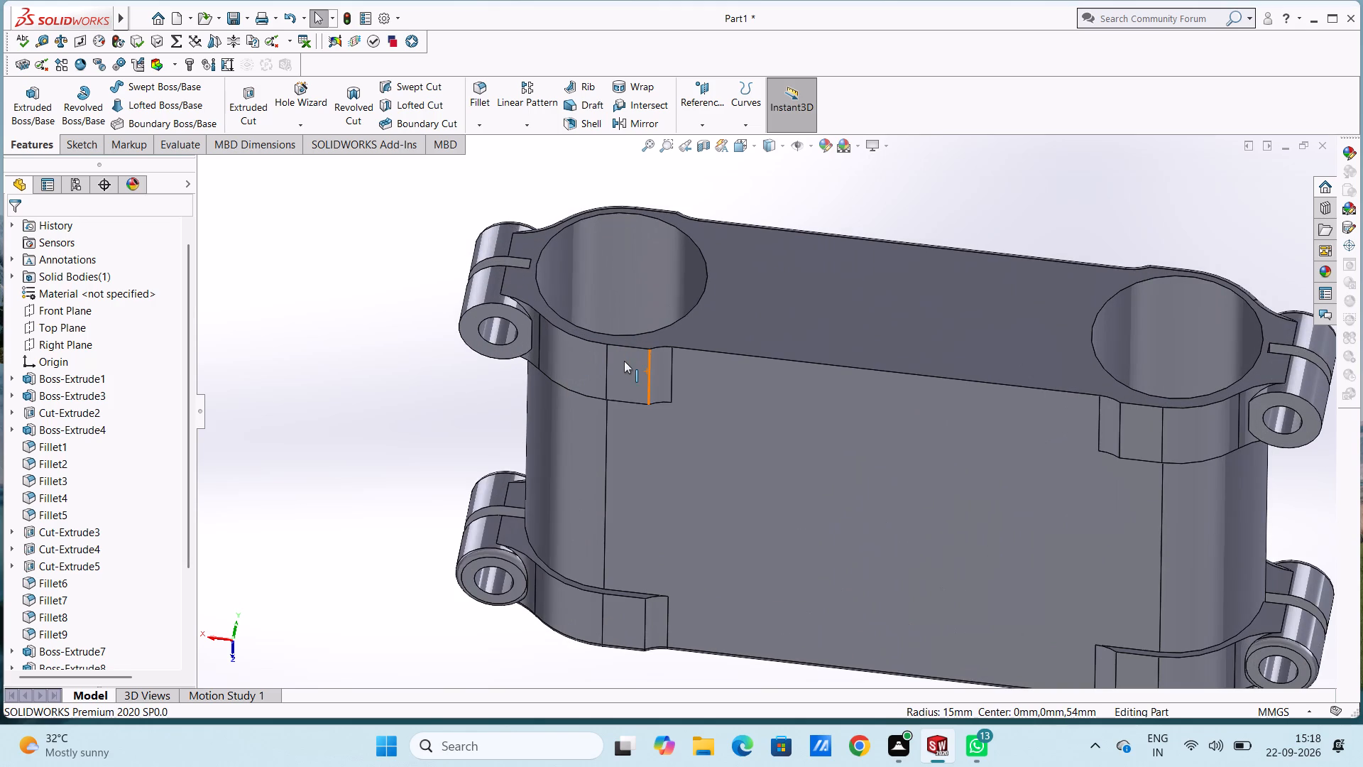
{"action": "left_click", "coordinate": [476, 86]}
{"action": "left_click", "coordinate": [504, 305]}
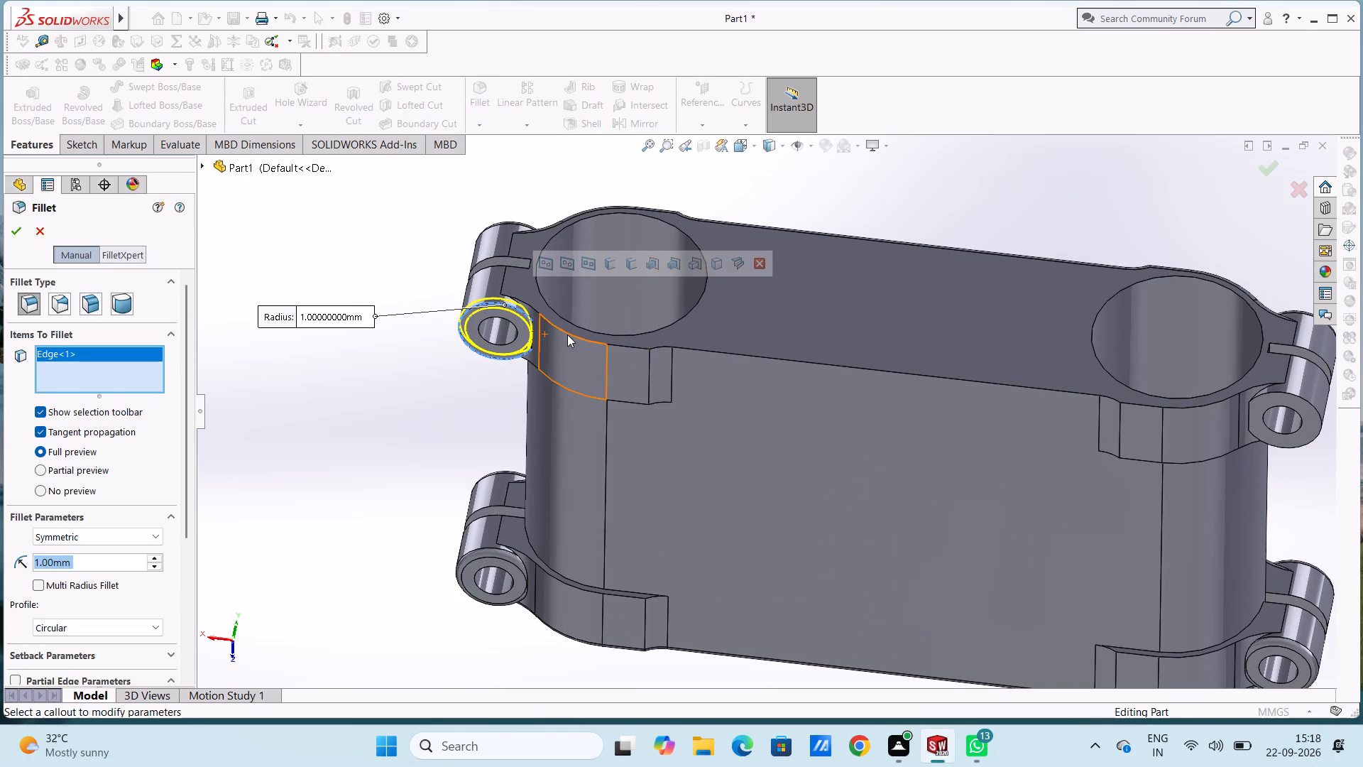
{"action": "left_click", "coordinate": [567, 334]}
{"action": "left_click", "coordinate": [721, 352]}
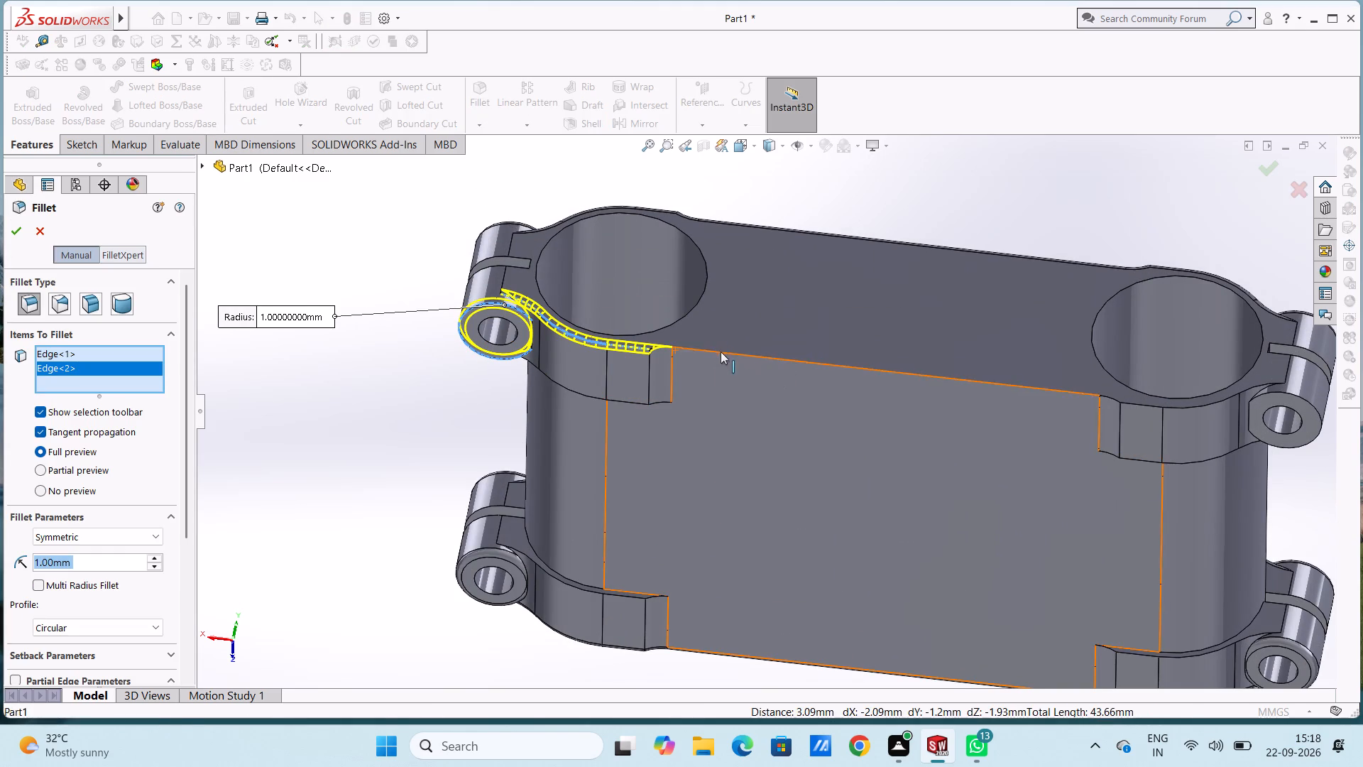
{"action": "left_click", "coordinate": [1159, 406]}
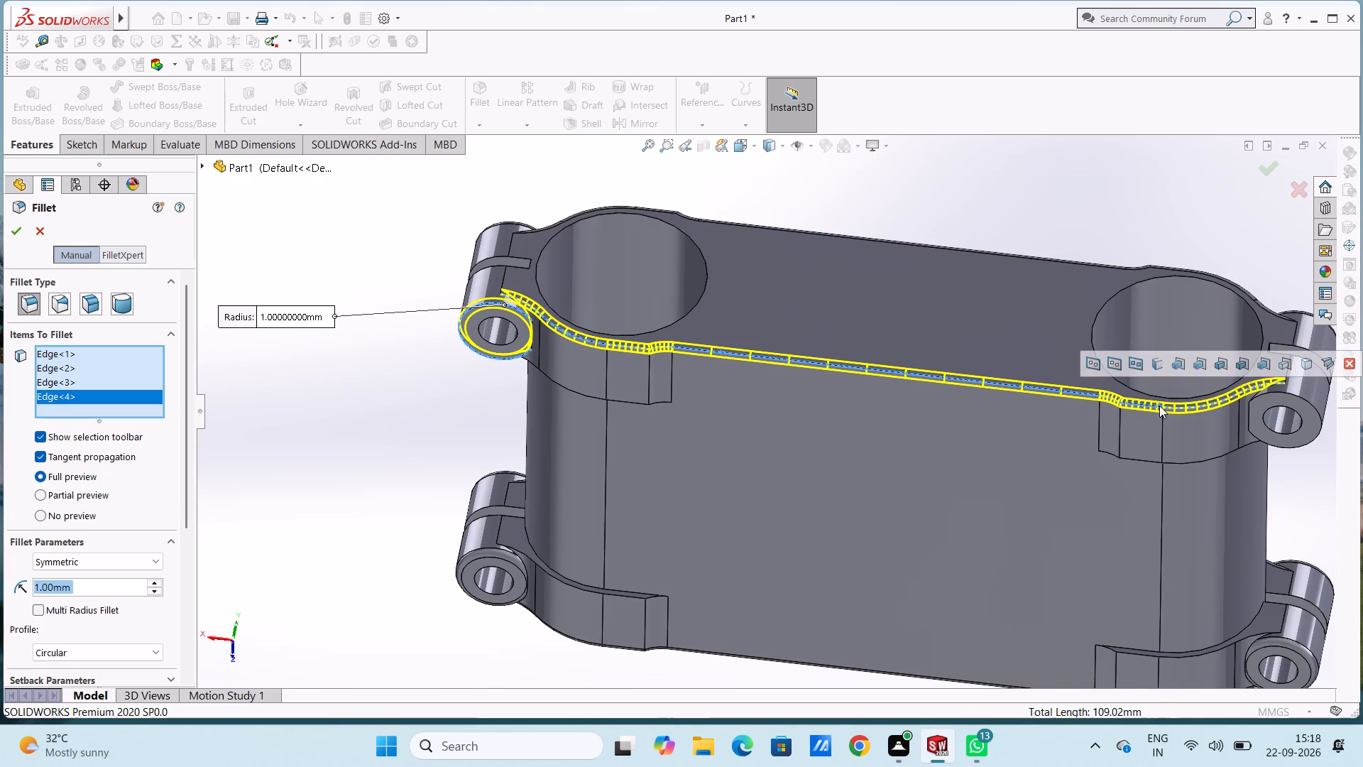
{"action": "left_click", "coordinate": [1283, 393]}
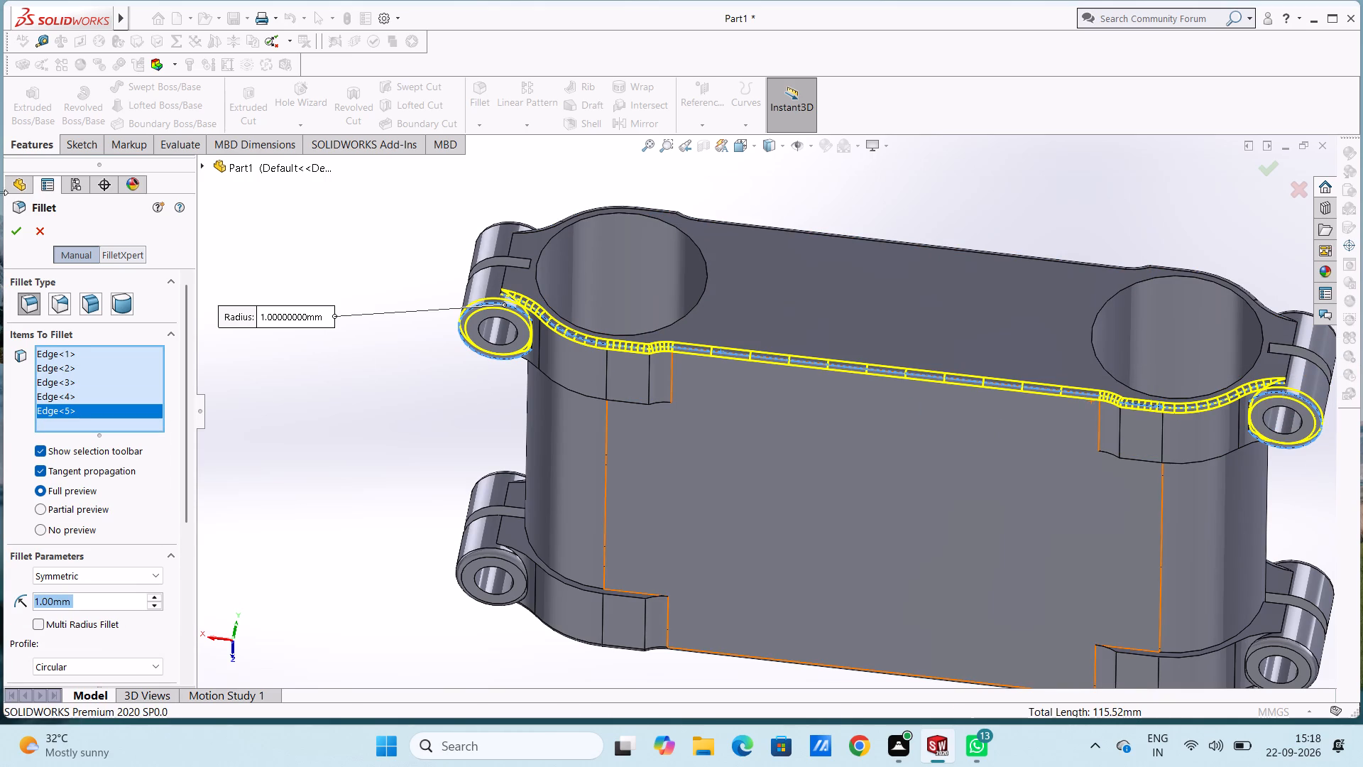
{"action": "left_click", "coordinate": [16, 232]}
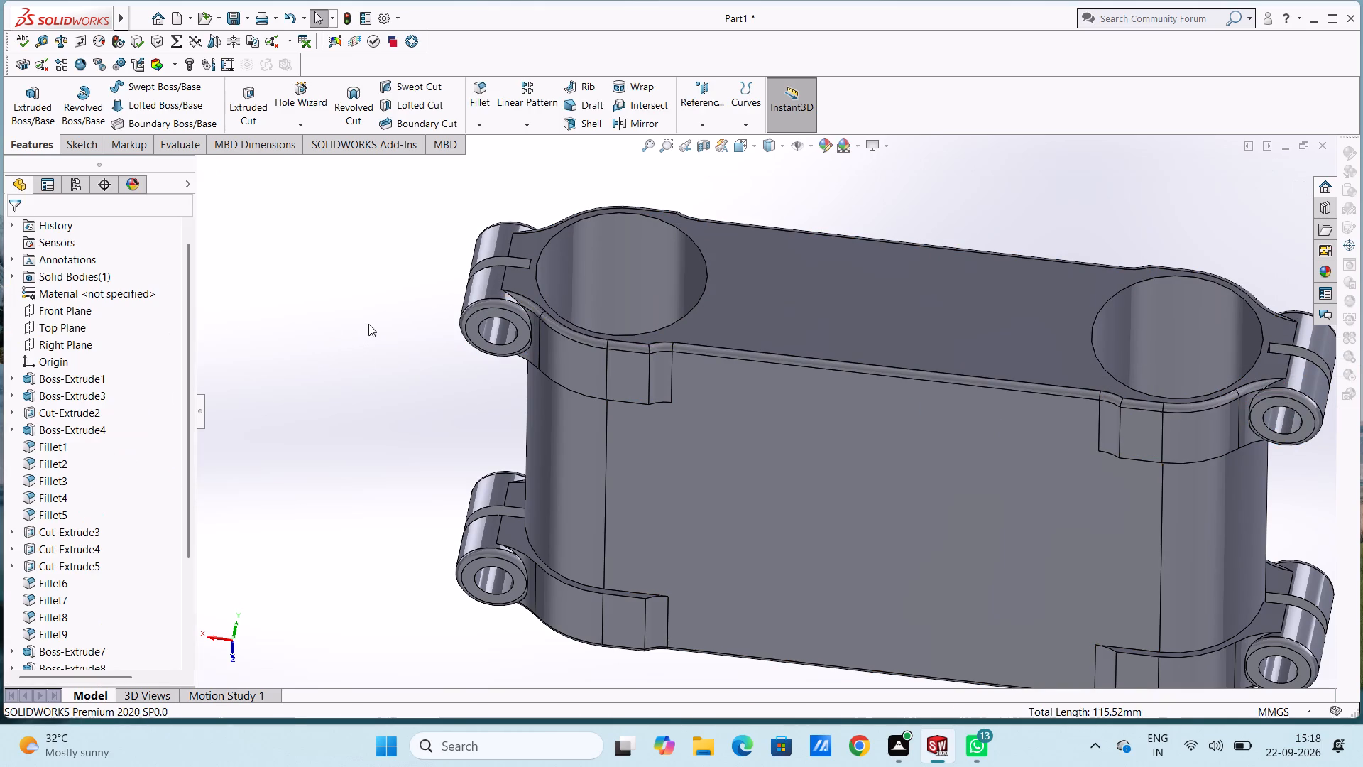
Fillet the two inner edges of the negative-Z end collar on the positive-Y side with a 1 mm radius.
{"action": "middle_click_drag", "start_coordinate": [380, 308], "coordinate": [356, 468]}
{"action": "scroll", "coordinate": [356, 468], "scroll_direction": "up", "scroll_amount": 3}
{"action": "middle_click_drag", "start_coordinate": [655, 352], "coordinate": [593, 443]}
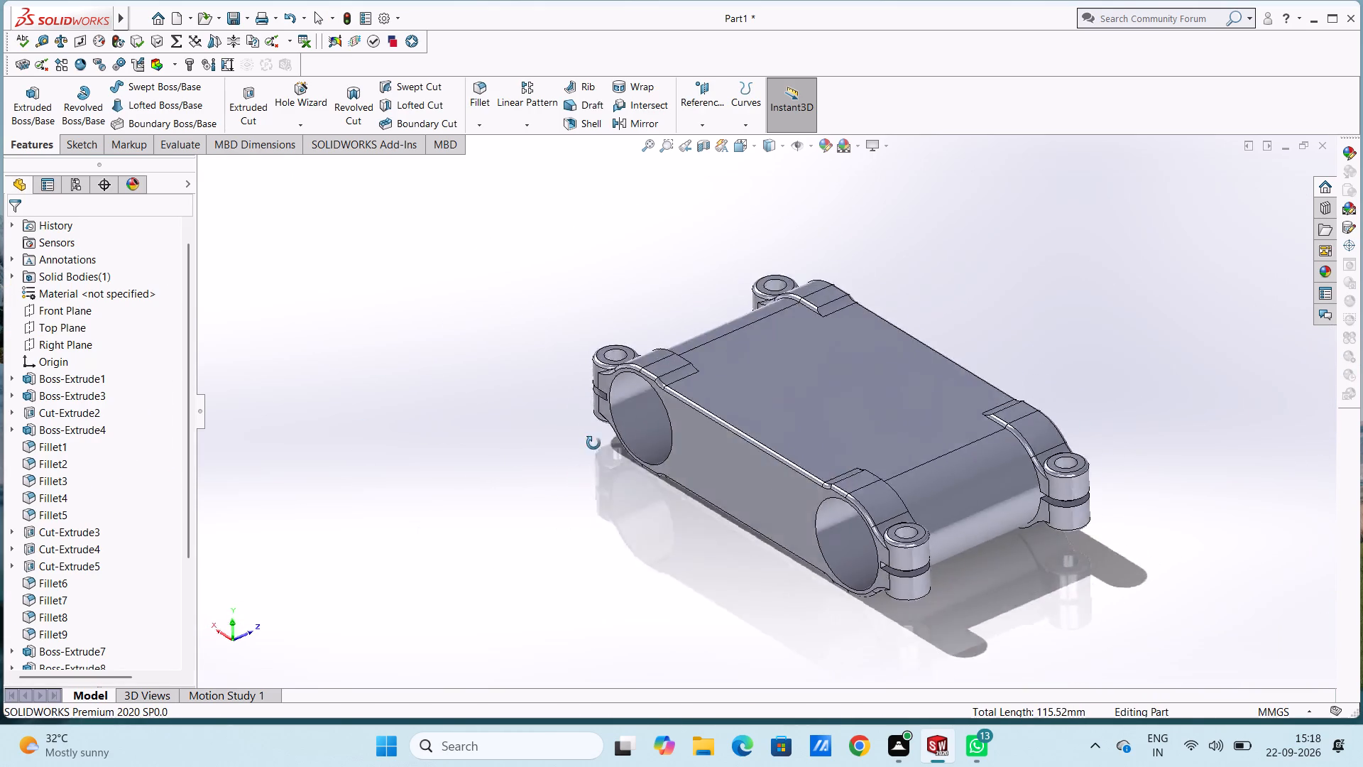
{"action": "middle_click_drag", "start_coordinate": [593, 443], "coordinate": [524, 548]}
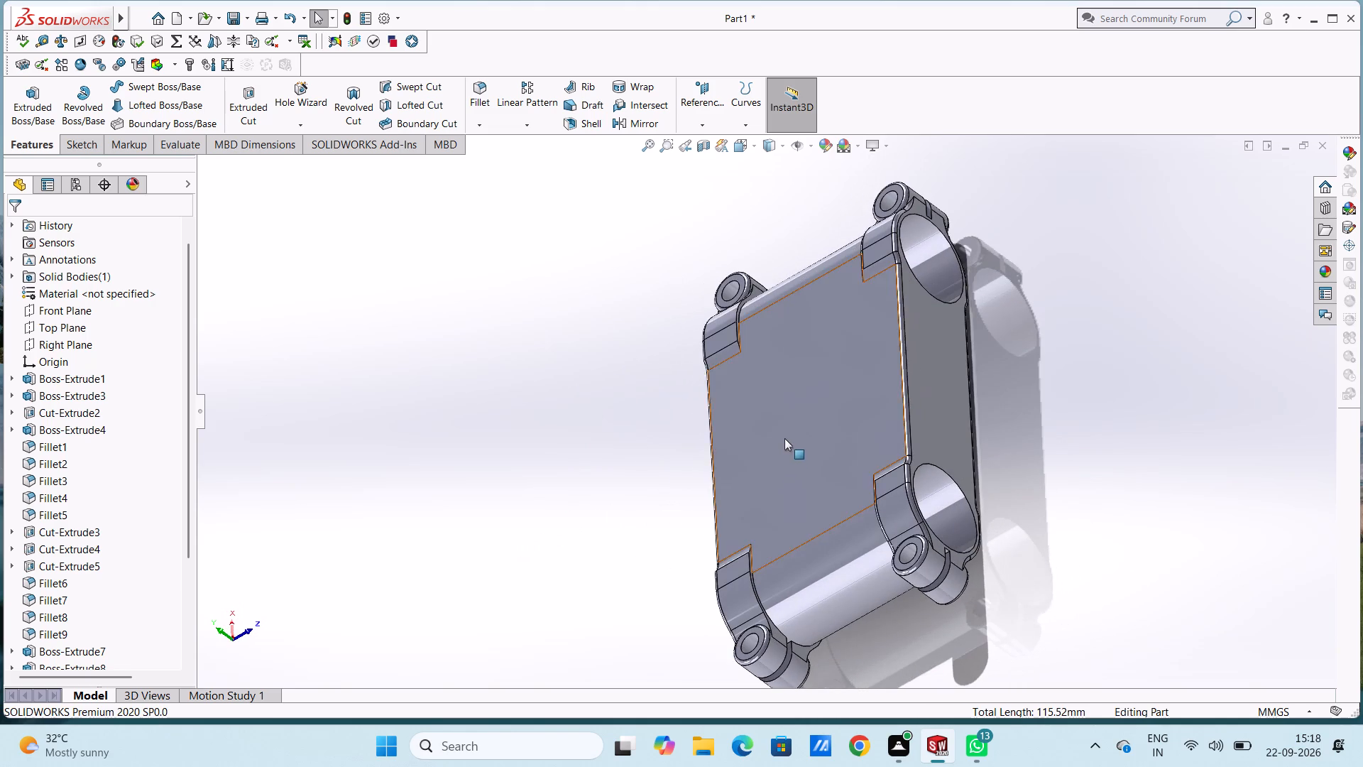
{"action": "scroll", "coordinate": [787, 430], "scroll_direction": "down", "scroll_amount": 3}
{"action": "left_click", "coordinate": [486, 88]}
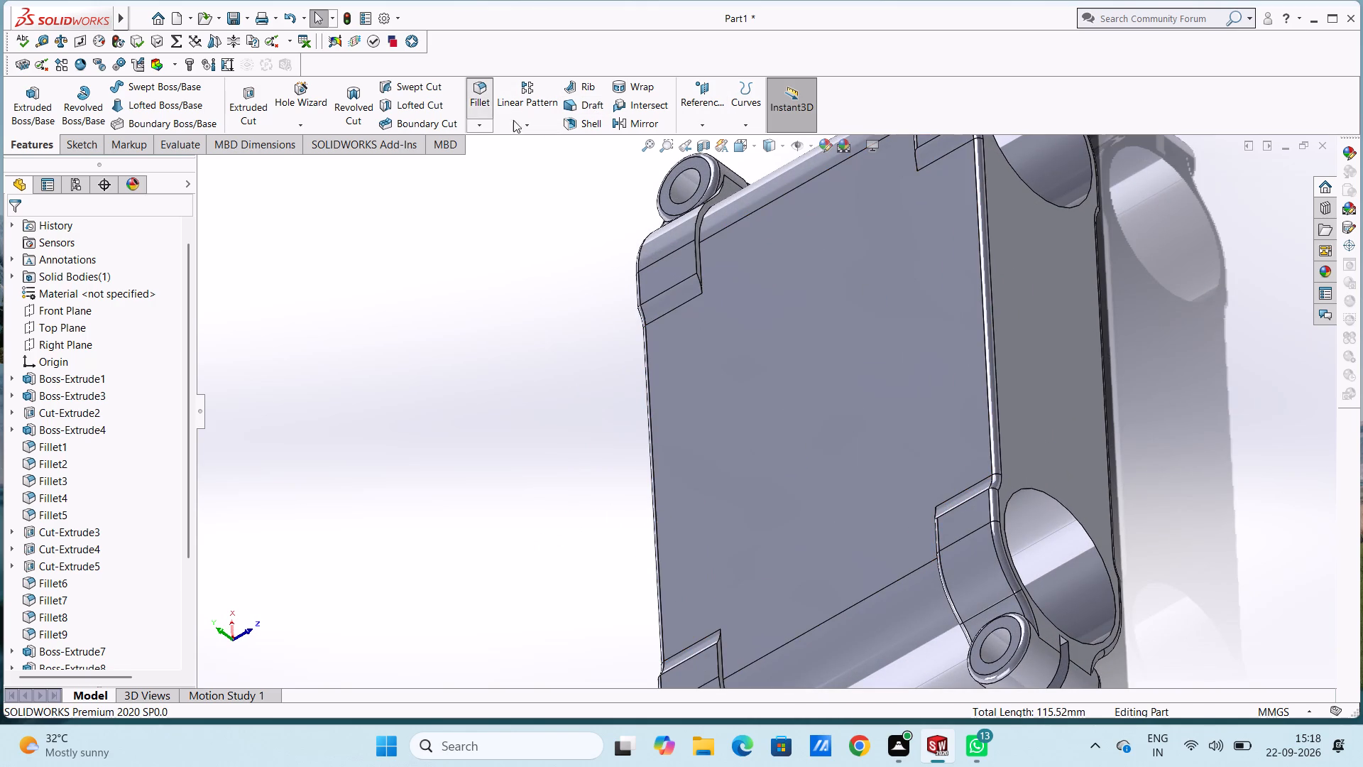
{"action": "left_click", "coordinate": [701, 254]}
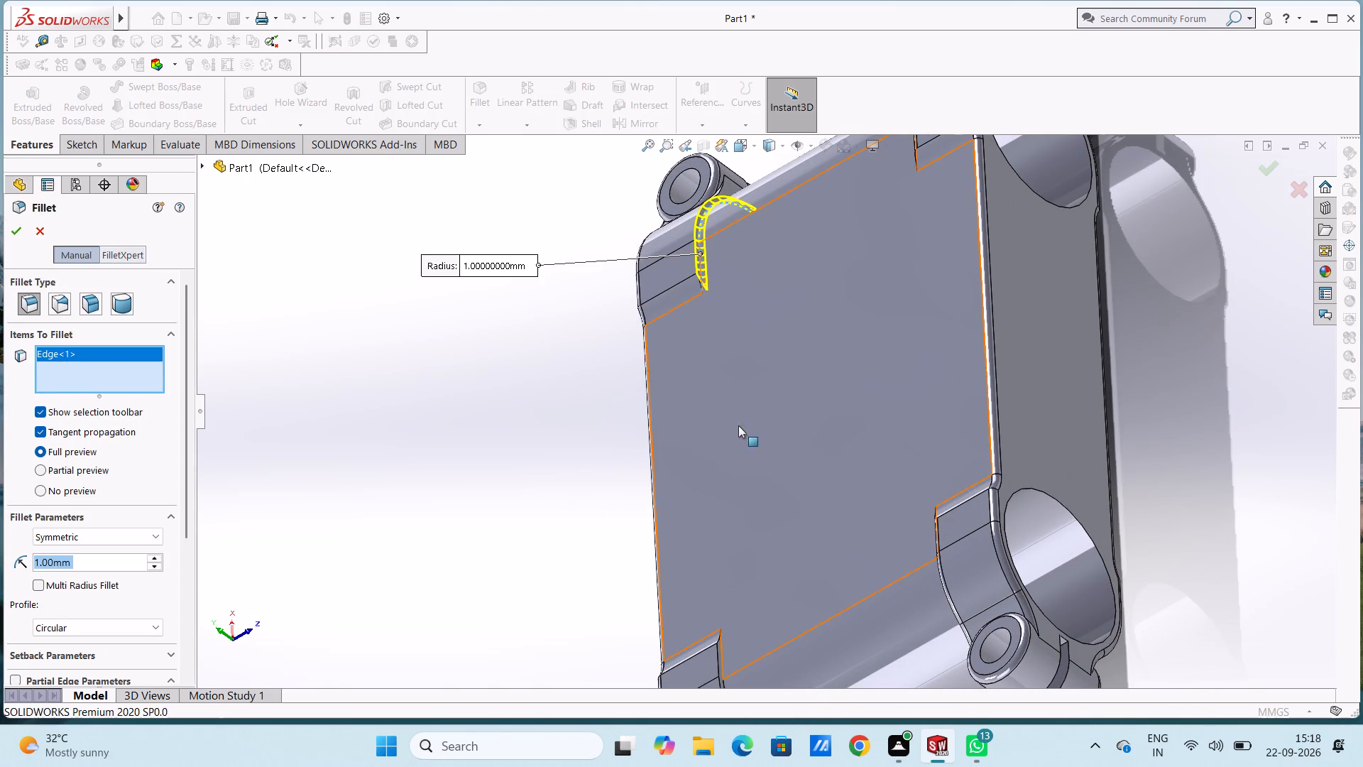
{"action": "left_click", "coordinate": [722, 651]}
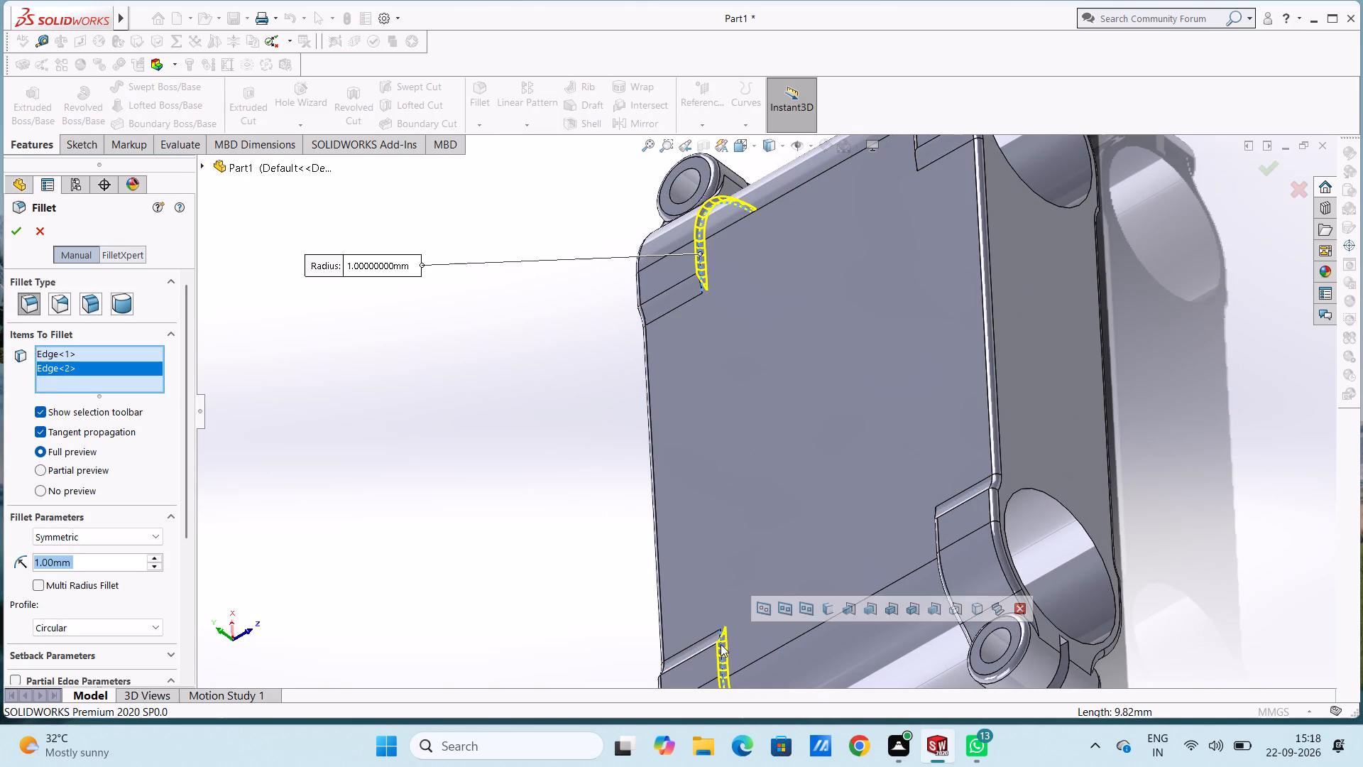
{"action": "left_click", "coordinate": [11, 227]}
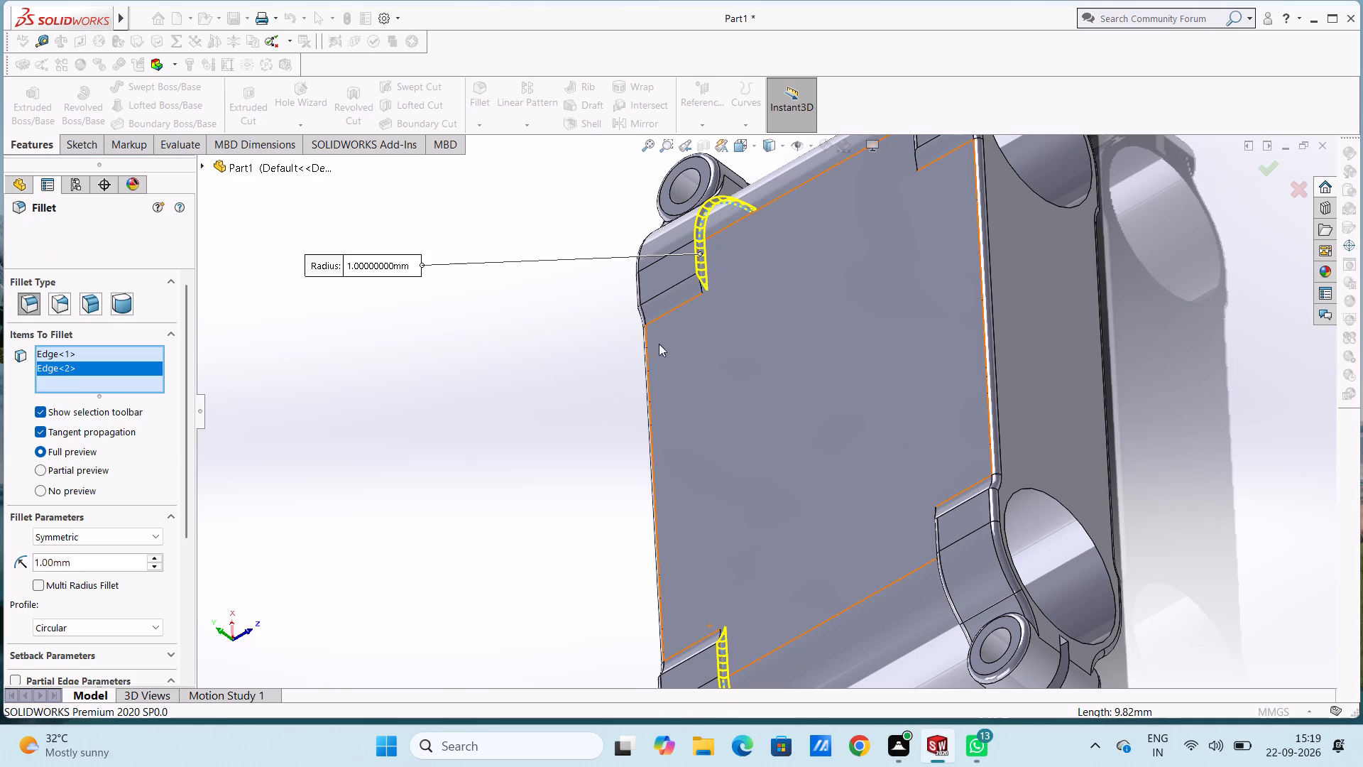
Fillet the two inner edges of the negative-Z end collar on the negative-Y side with a 1 mm radius.
{"action": "scroll", "coordinate": [650, 339], "scroll_direction": "up", "scroll_amount": 3}
{"action": "middle_click_drag", "start_coordinate": [604, 326], "coordinate": [753, 331]}
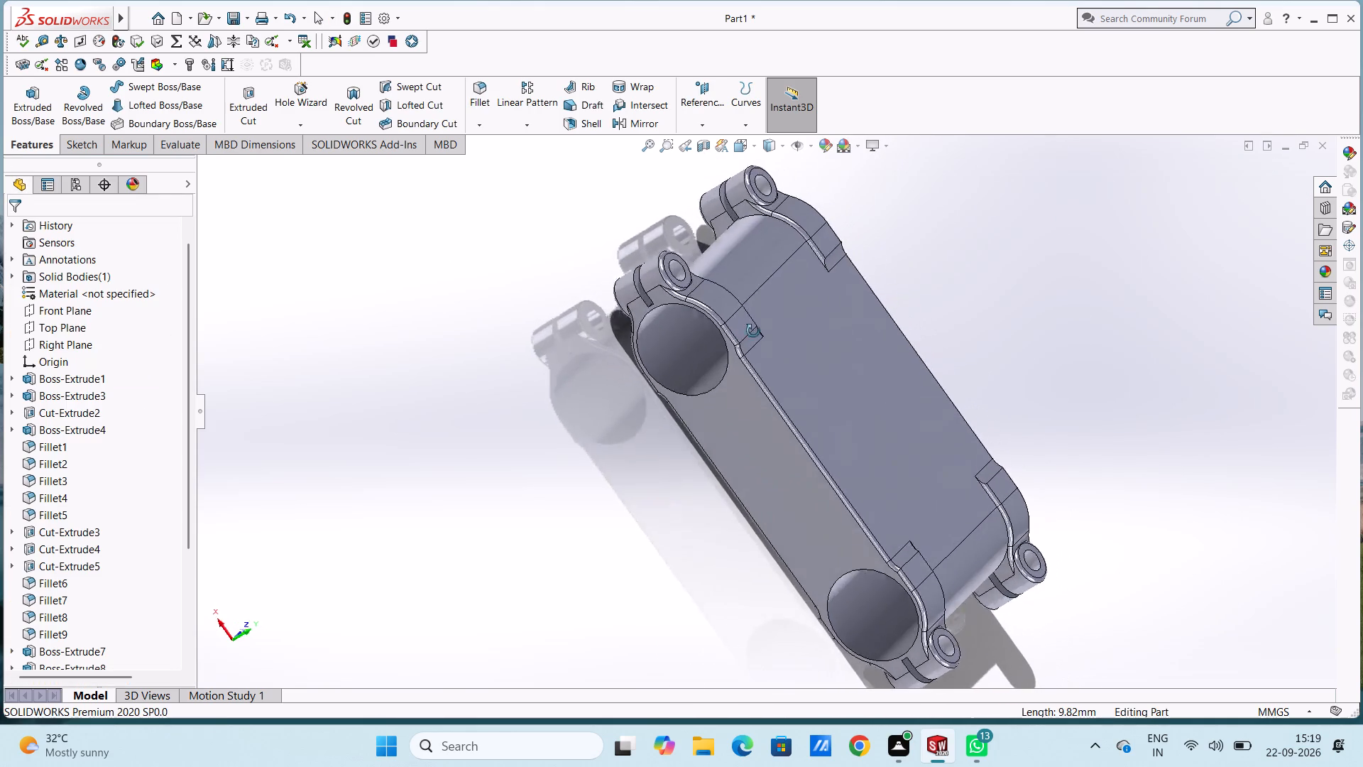
{"action": "middle_click_drag", "start_coordinate": [753, 331], "coordinate": [964, 254]}
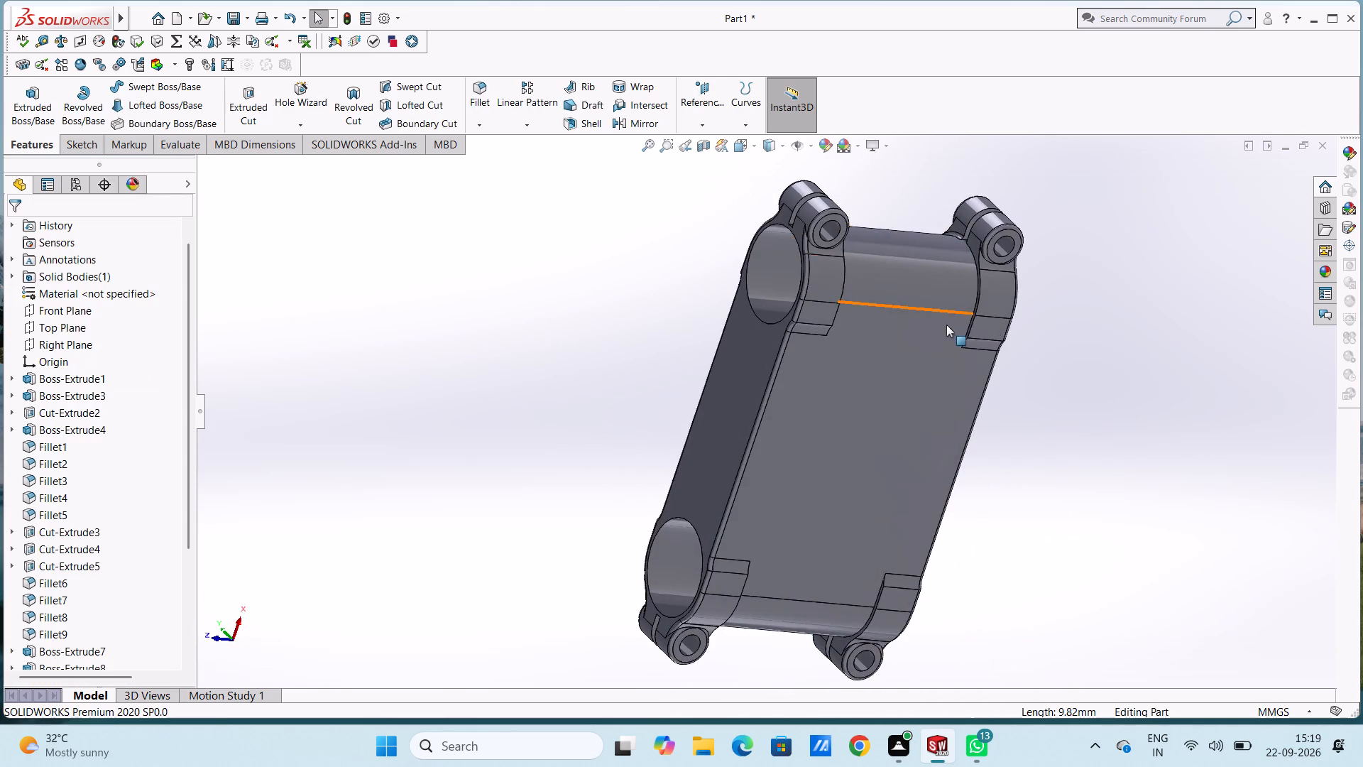
{"action": "scroll", "coordinate": [948, 340], "scroll_direction": "down", "scroll_amount": 4}
{"action": "left_click", "coordinate": [483, 89]}
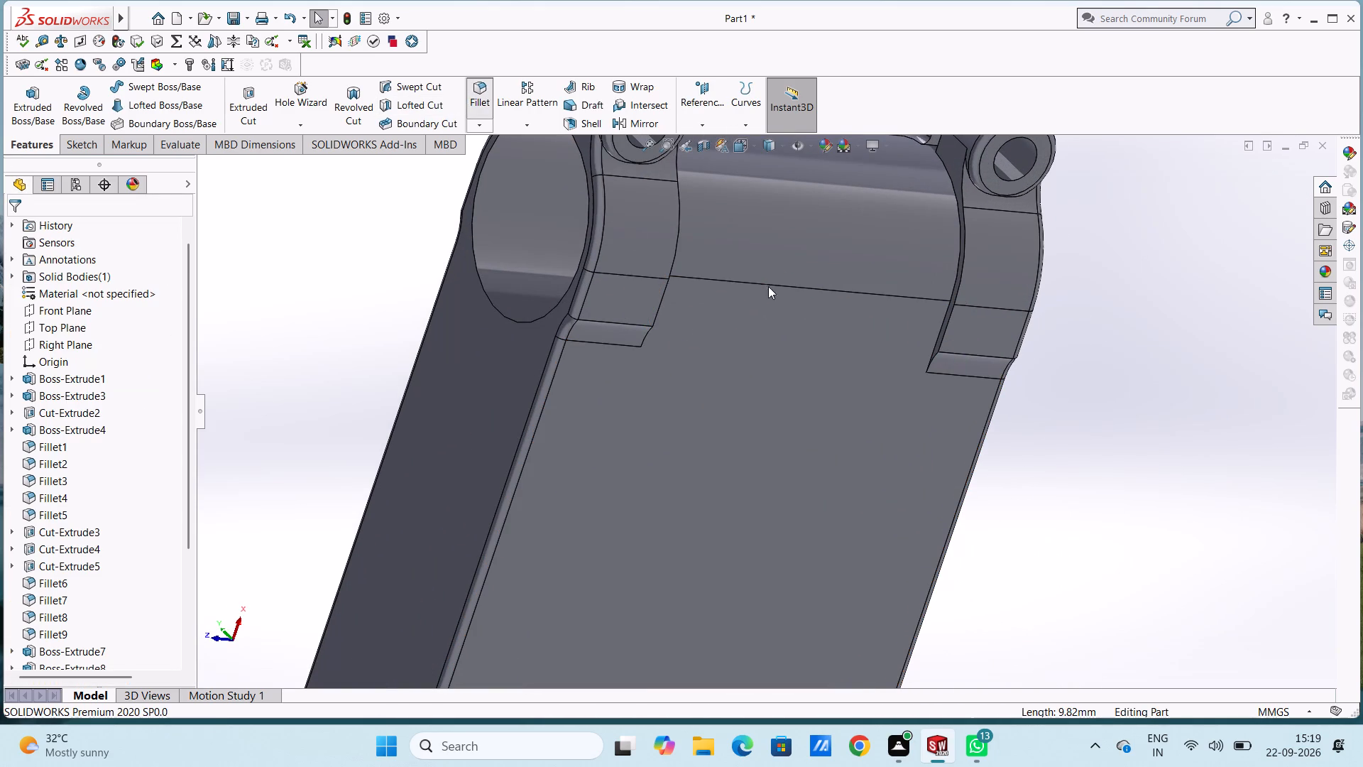
{"action": "left_click", "coordinate": [955, 281]}
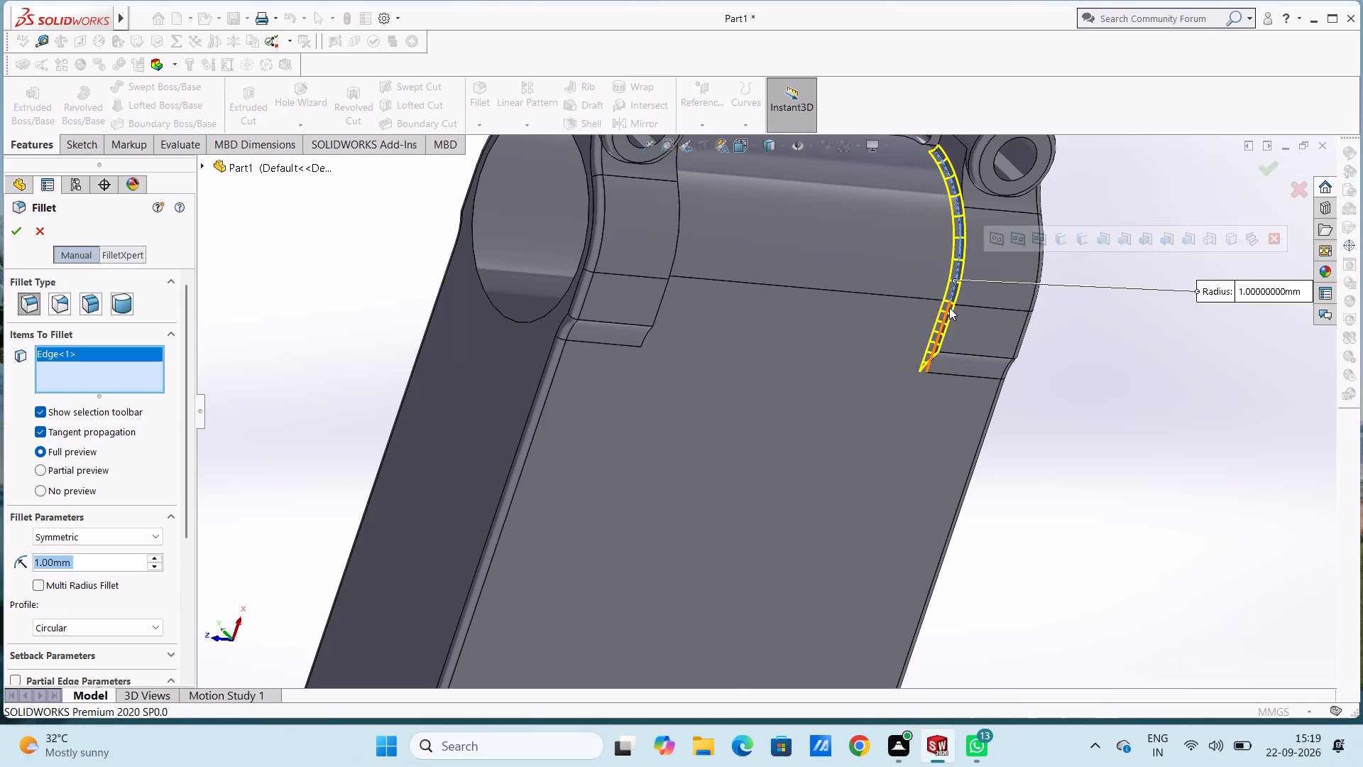
{"action": "scroll", "coordinate": [949, 308], "scroll_direction": "up", "scroll_amount": 6}
{"action": "scroll", "coordinate": [785, 564], "scroll_direction": "down", "scroll_amount": 3}
{"action": "scroll", "coordinate": [721, 589], "scroll_direction": "up", "scroll_amount": 6}
{"action": "scroll", "coordinate": [745, 486], "scroll_direction": "down", "scroll_amount": 3}
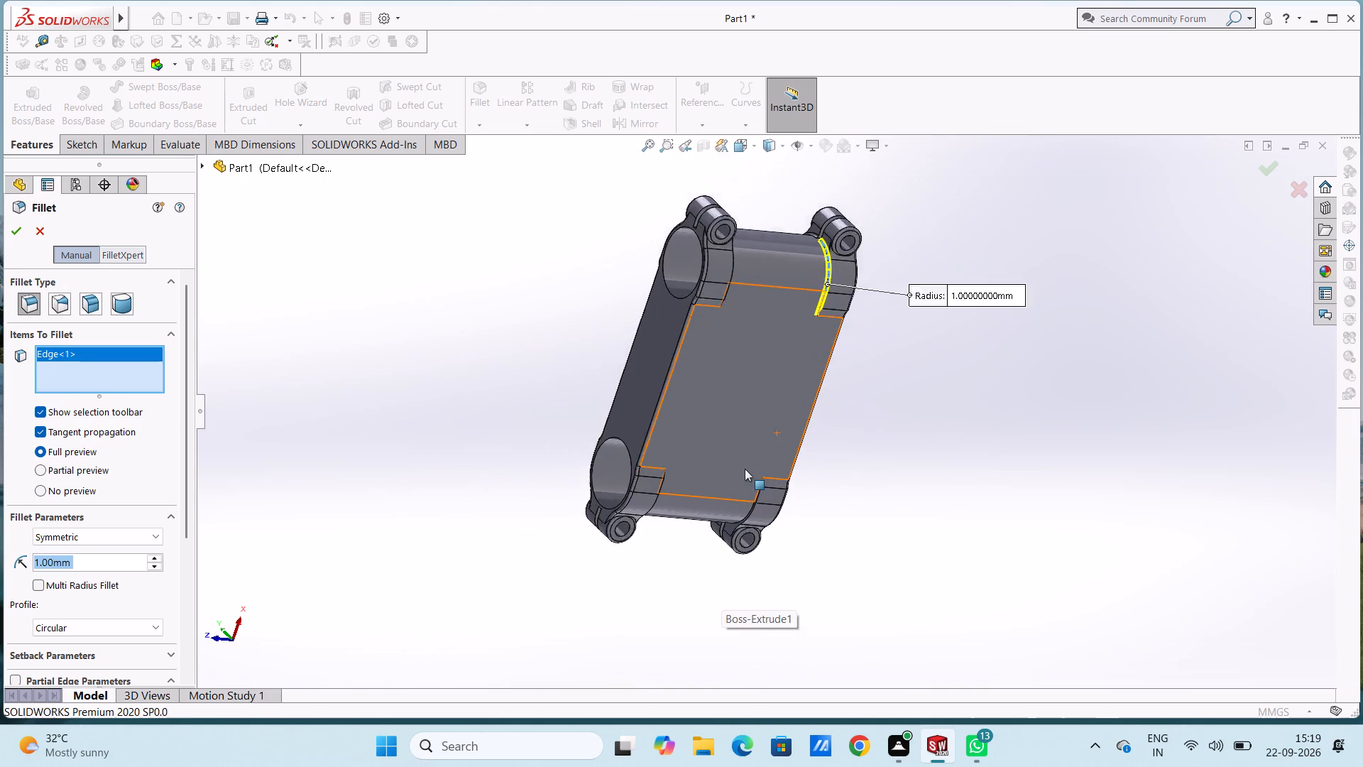
{"action": "scroll", "coordinate": [745, 469], "scroll_direction": "down", "scroll_amount": 2}
{"action": "left_click", "coordinate": [767, 530]}
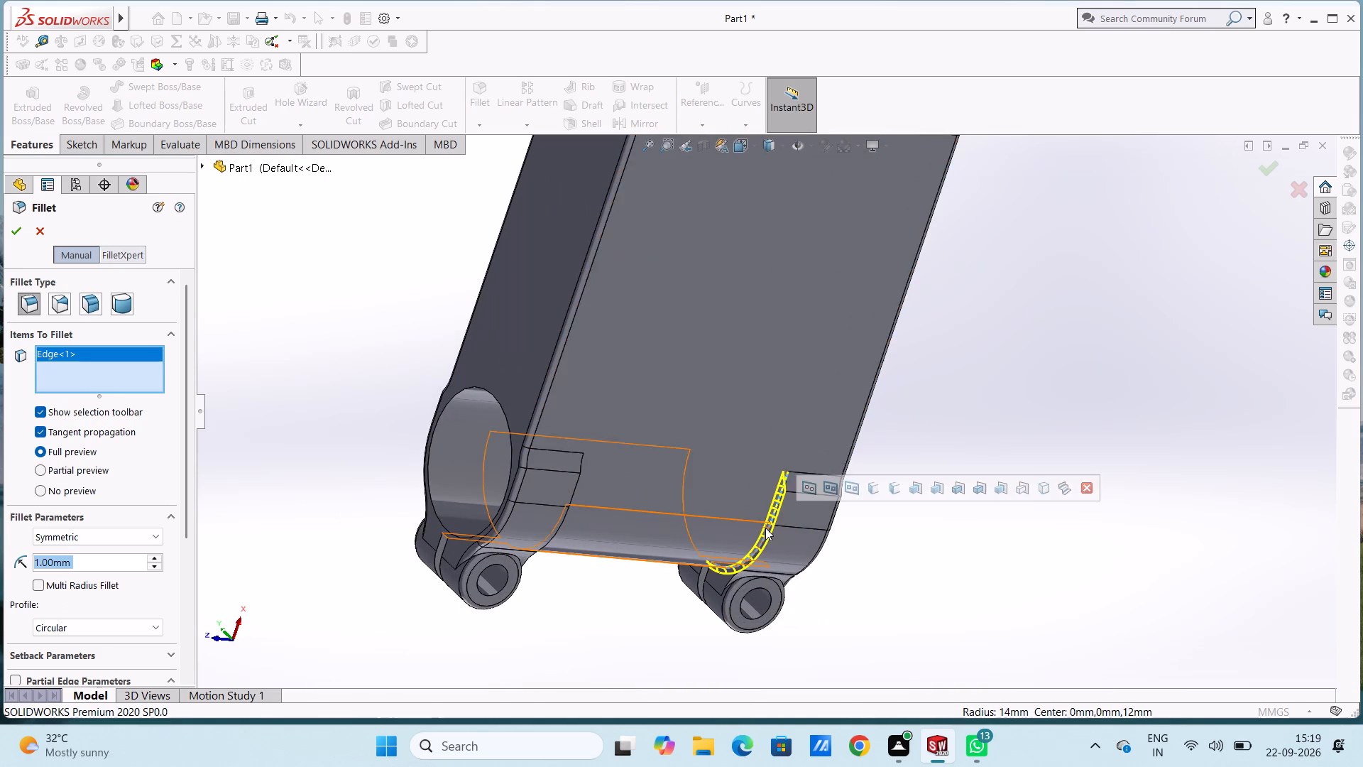
{"action": "left_click", "coordinate": [14, 233]}
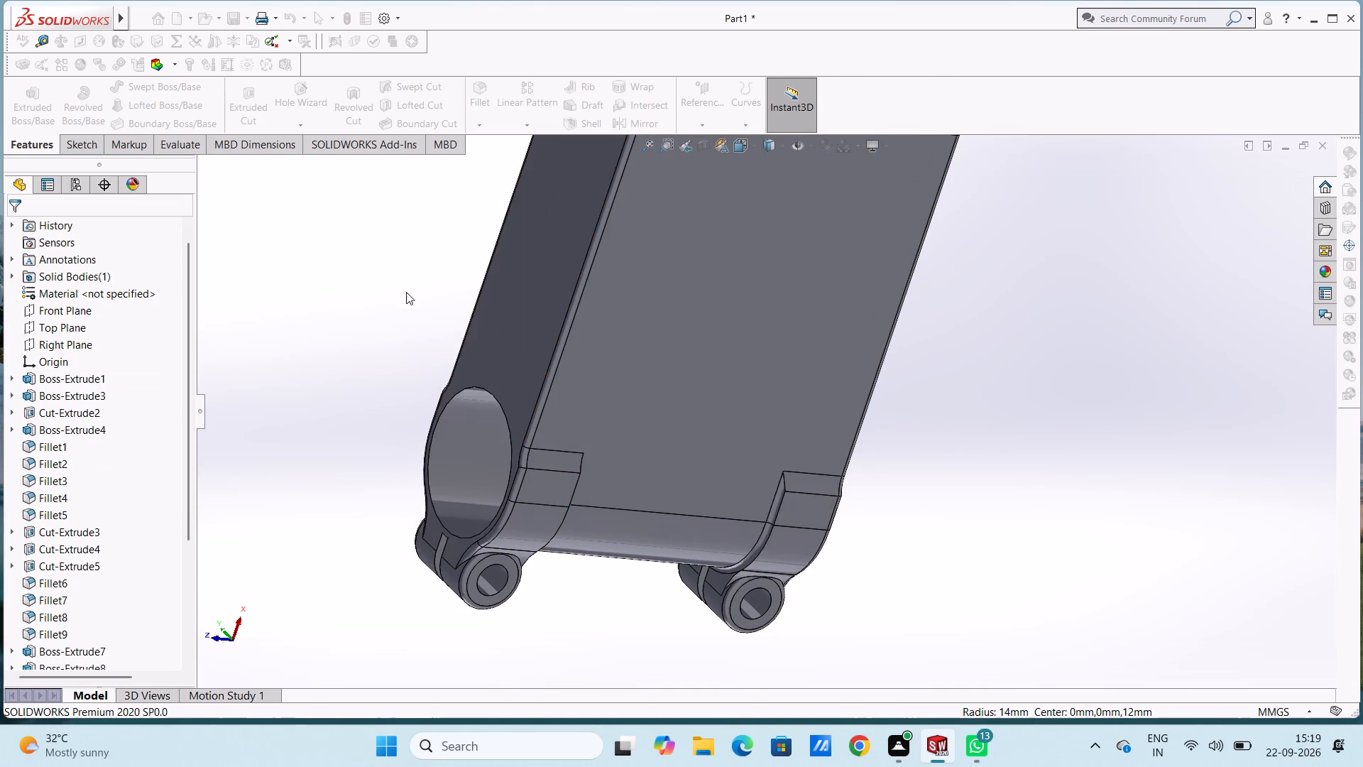
Sketch a 28 mm radius circle on the positive-Y flat face, centred about 42.5 mm from its positive-X edge and 32.5 mm from its negative-Z edge.
{"action": "scroll", "coordinate": [406, 292], "scroll_direction": "up", "scroll_amount": 4}
{"action": "middle_click_drag", "start_coordinate": [553, 341], "coordinate": [417, 293]}
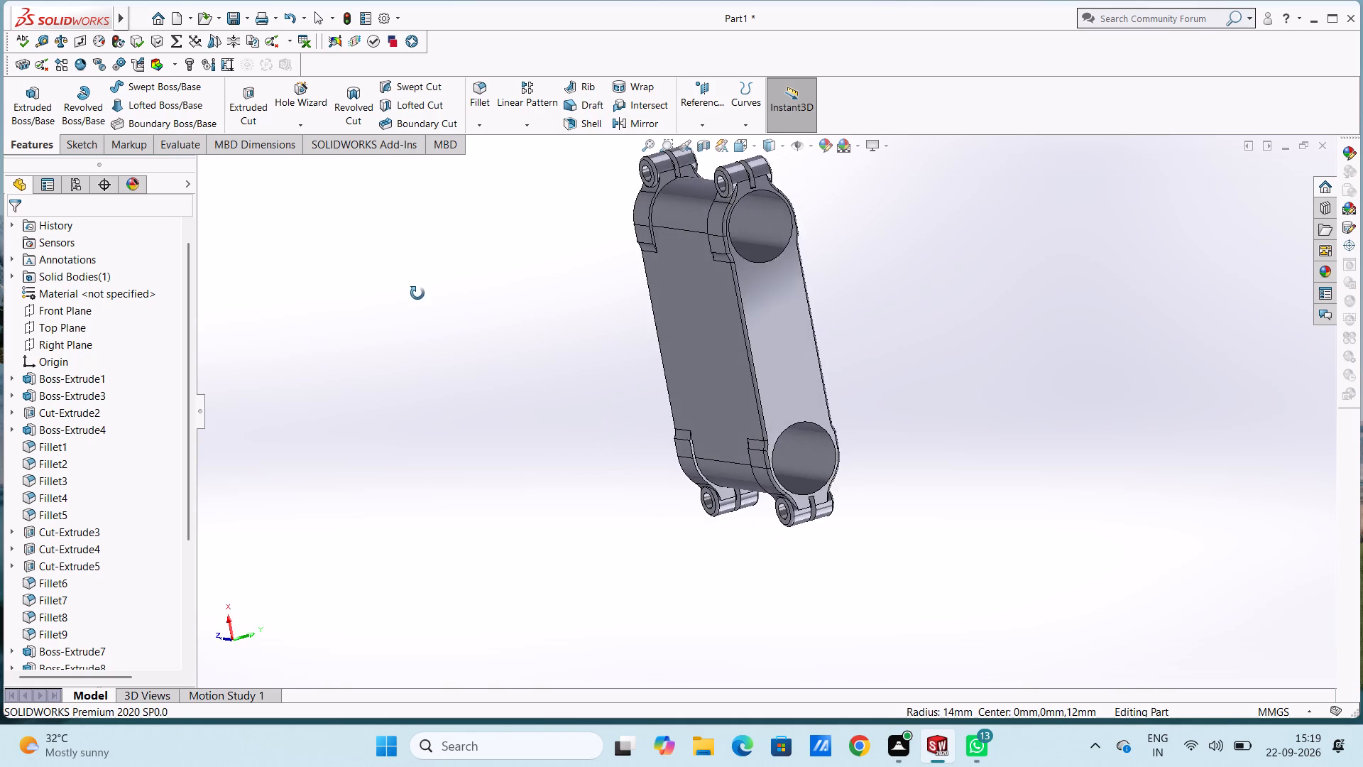
{"action": "middle_click_drag", "start_coordinate": [417, 293], "coordinate": [705, 371]}
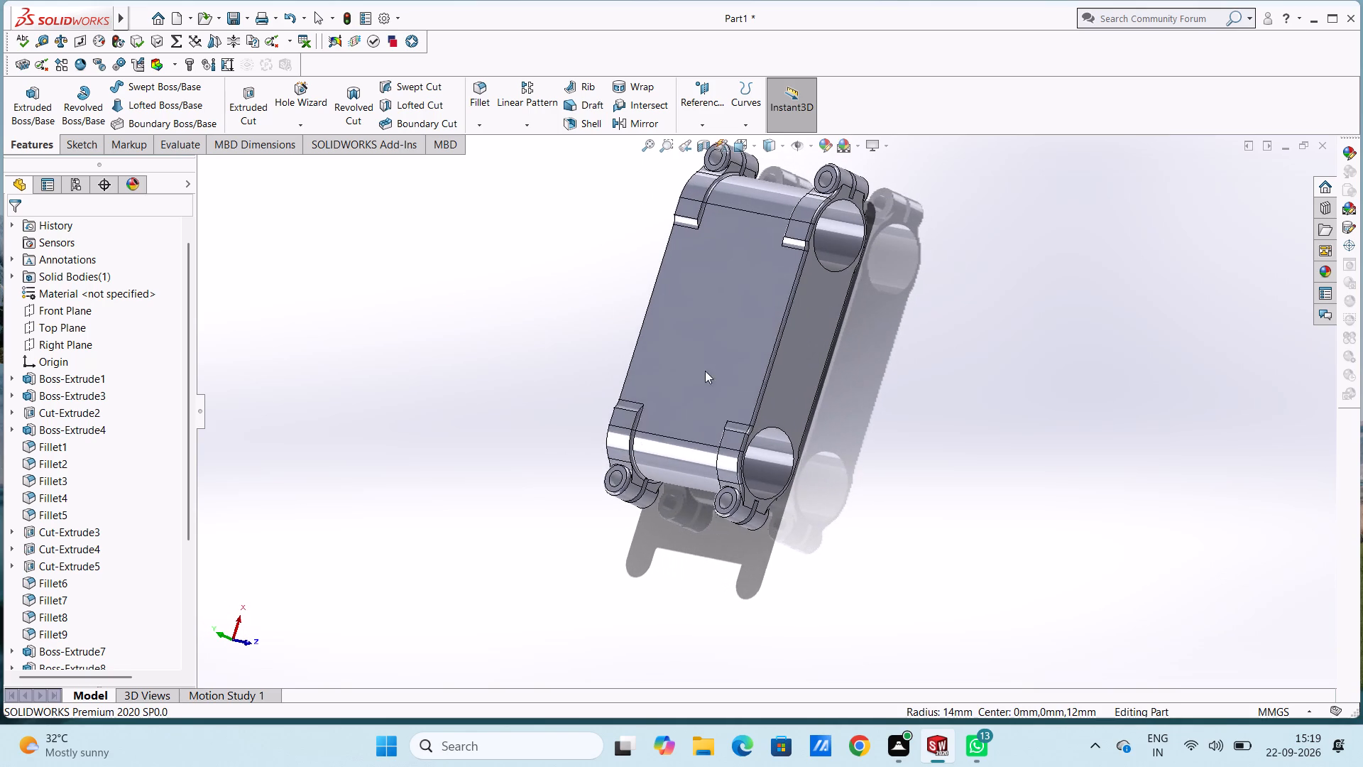
{"action": "key", "text": "ctrl+7"}
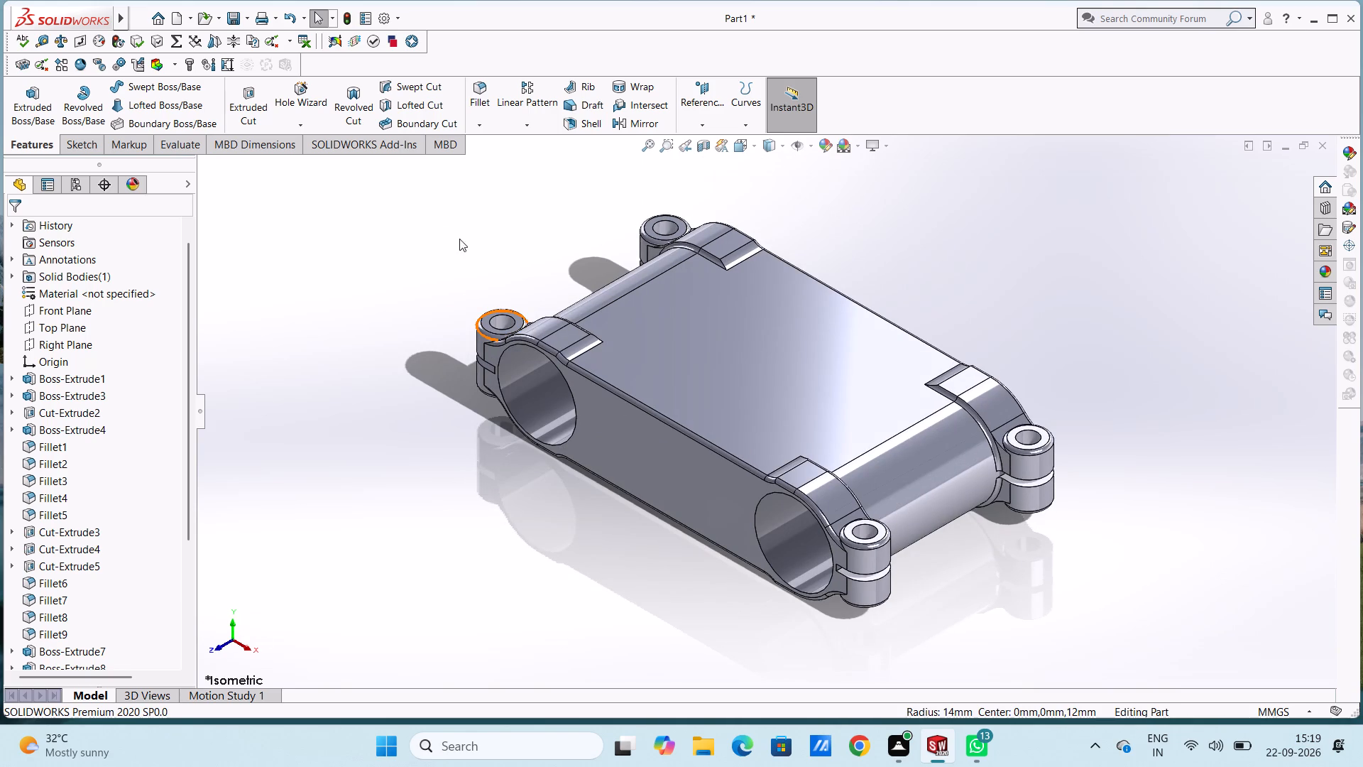
{"action": "key", "text": "ctrl+5"}
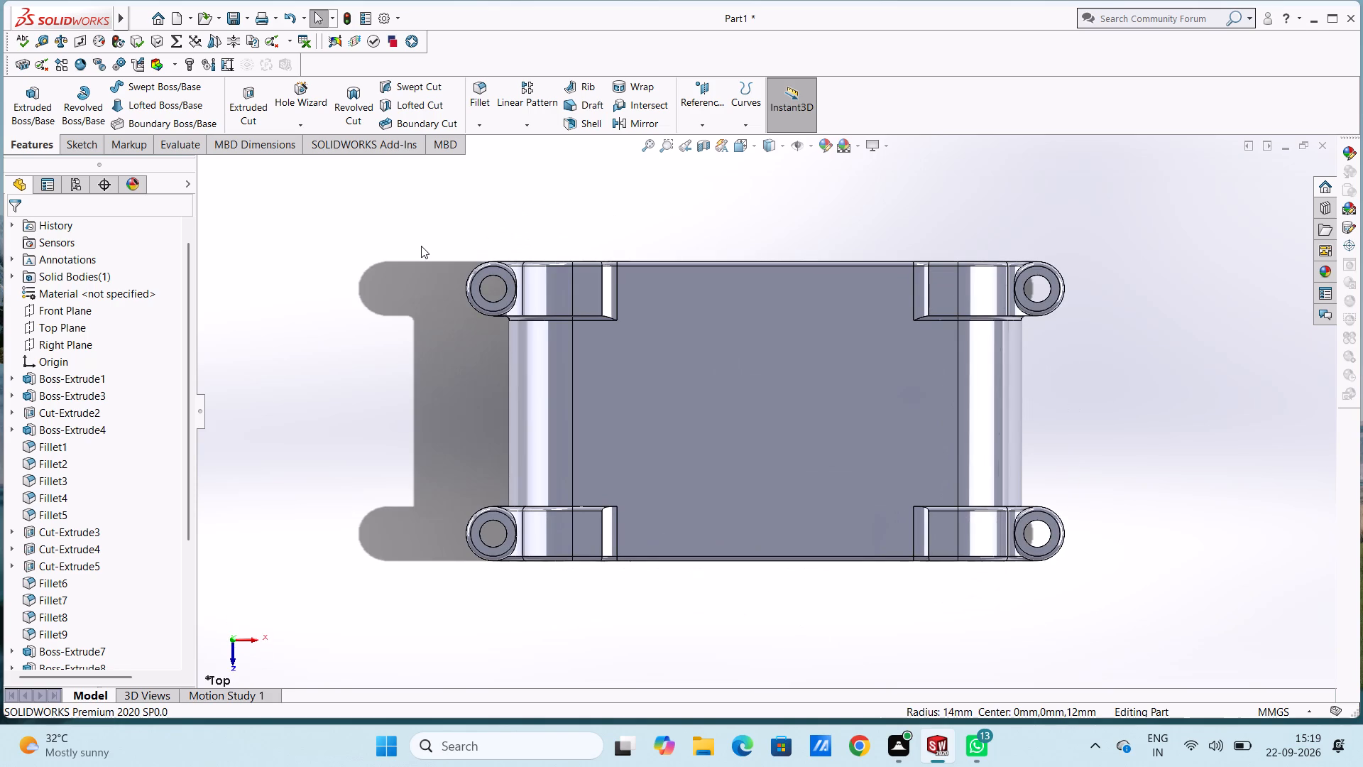
{"action": "left_click", "coordinate": [762, 401]}
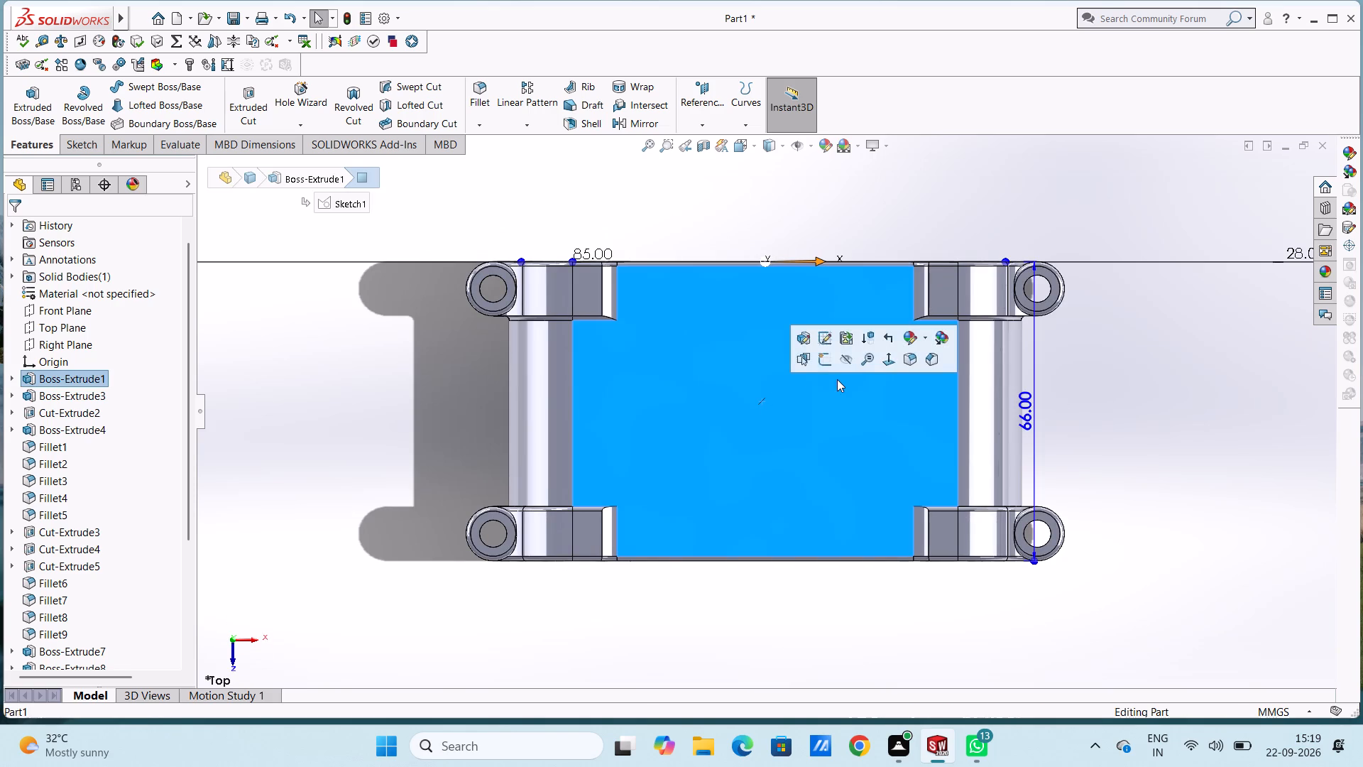
{"action": "left_click", "coordinate": [824, 364]}
{"action": "left_click", "coordinate": [793, 207]}
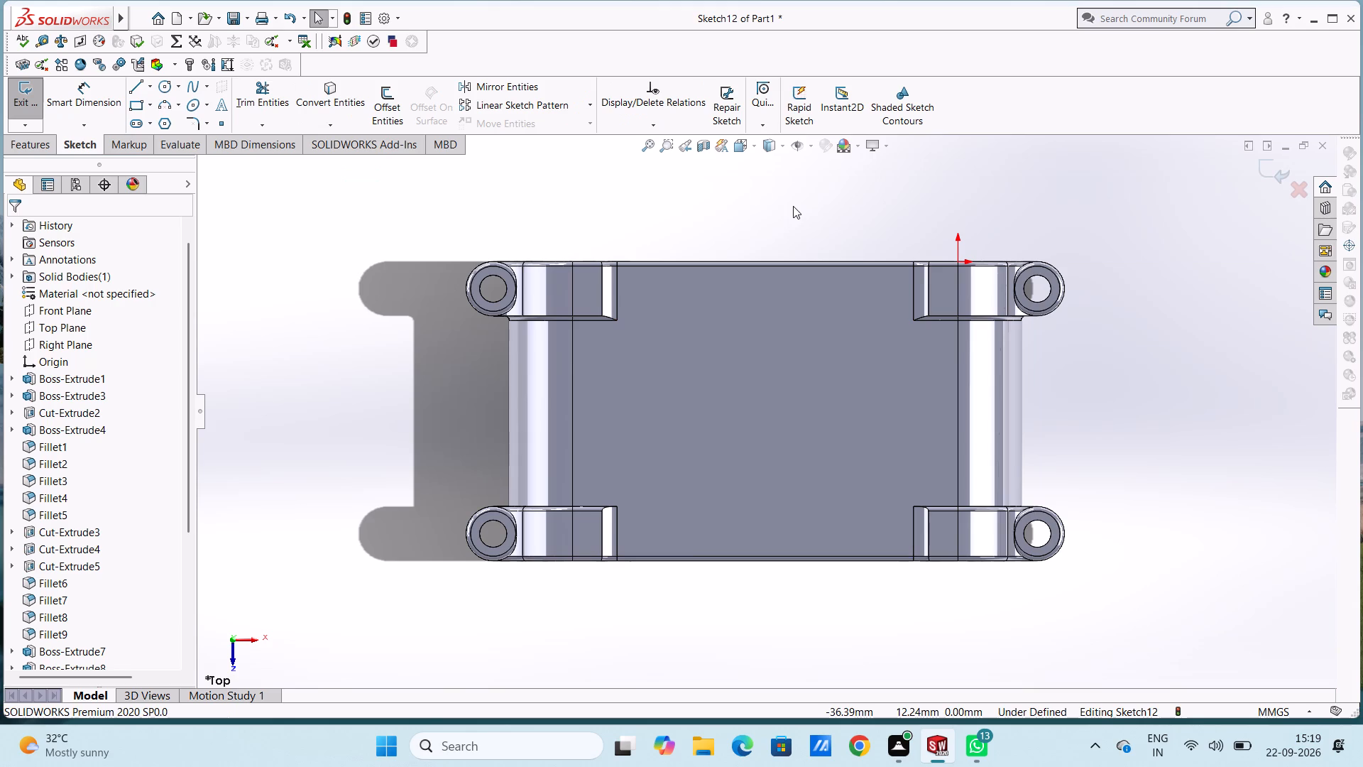
{"action": "left_click", "coordinate": [162, 82]}
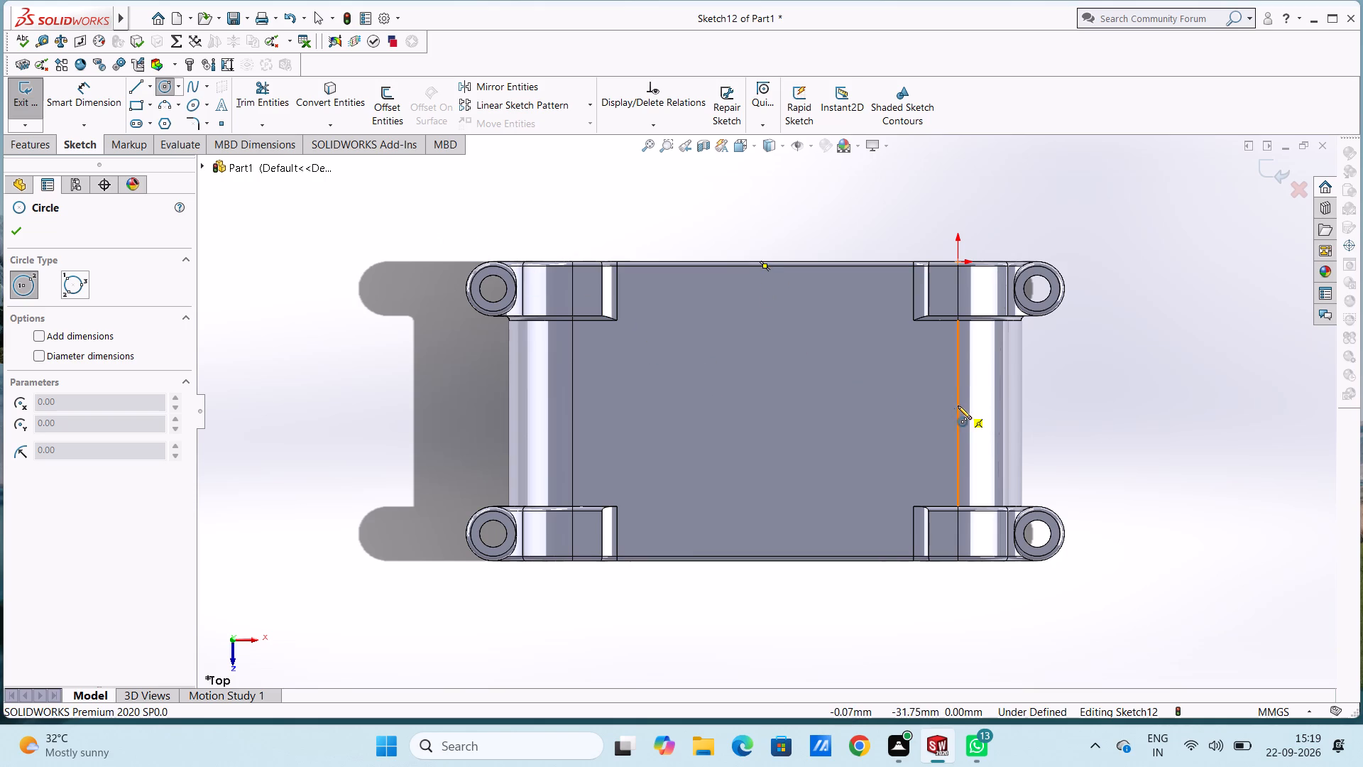
{"action": "left_click", "coordinate": [765, 414]}
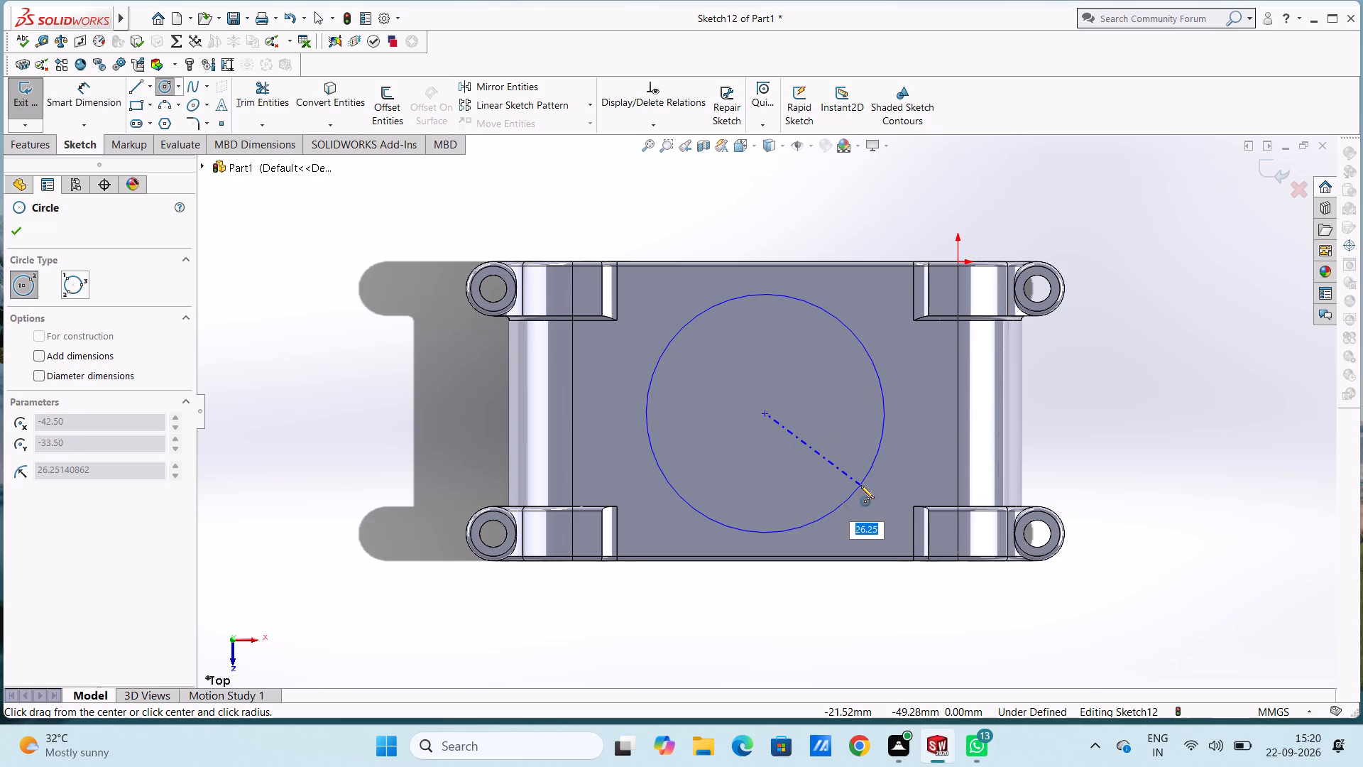
{"action": "type", "text": "28"}
{"action": "key", "text": "Return"}
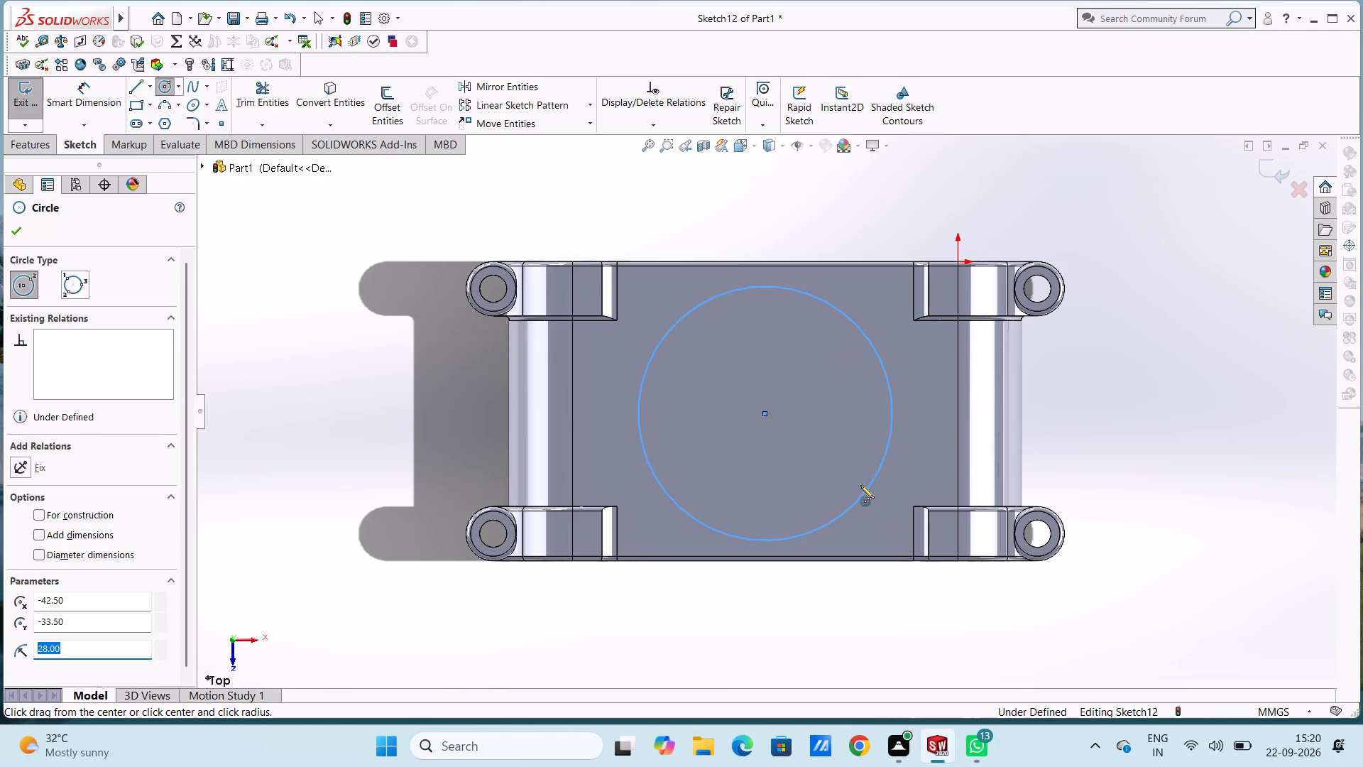
{"action": "key", "text": "Escape"}
{"action": "key", "text": "Escape"}
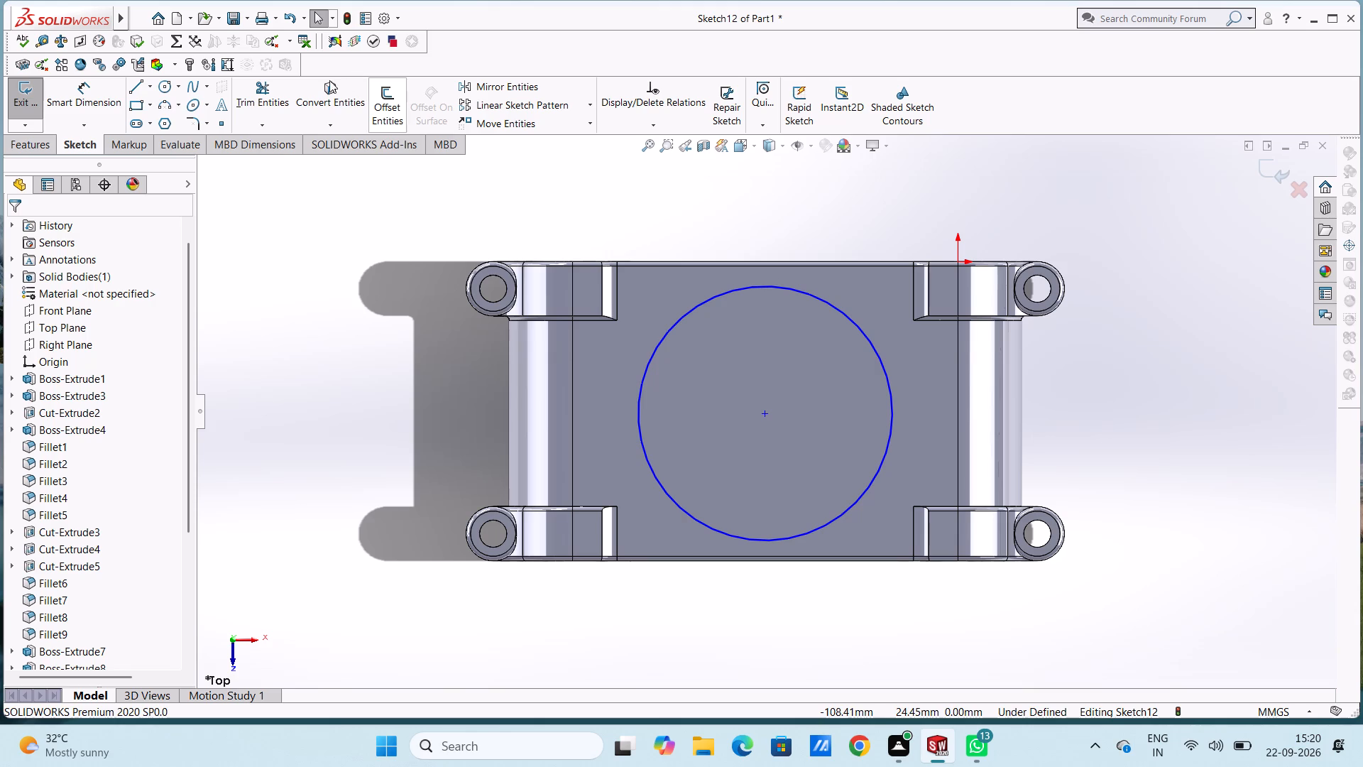
Dimension the diameter of the circle sketched on the positive-Y face.
{"action": "left_click", "coordinate": [89, 94]}
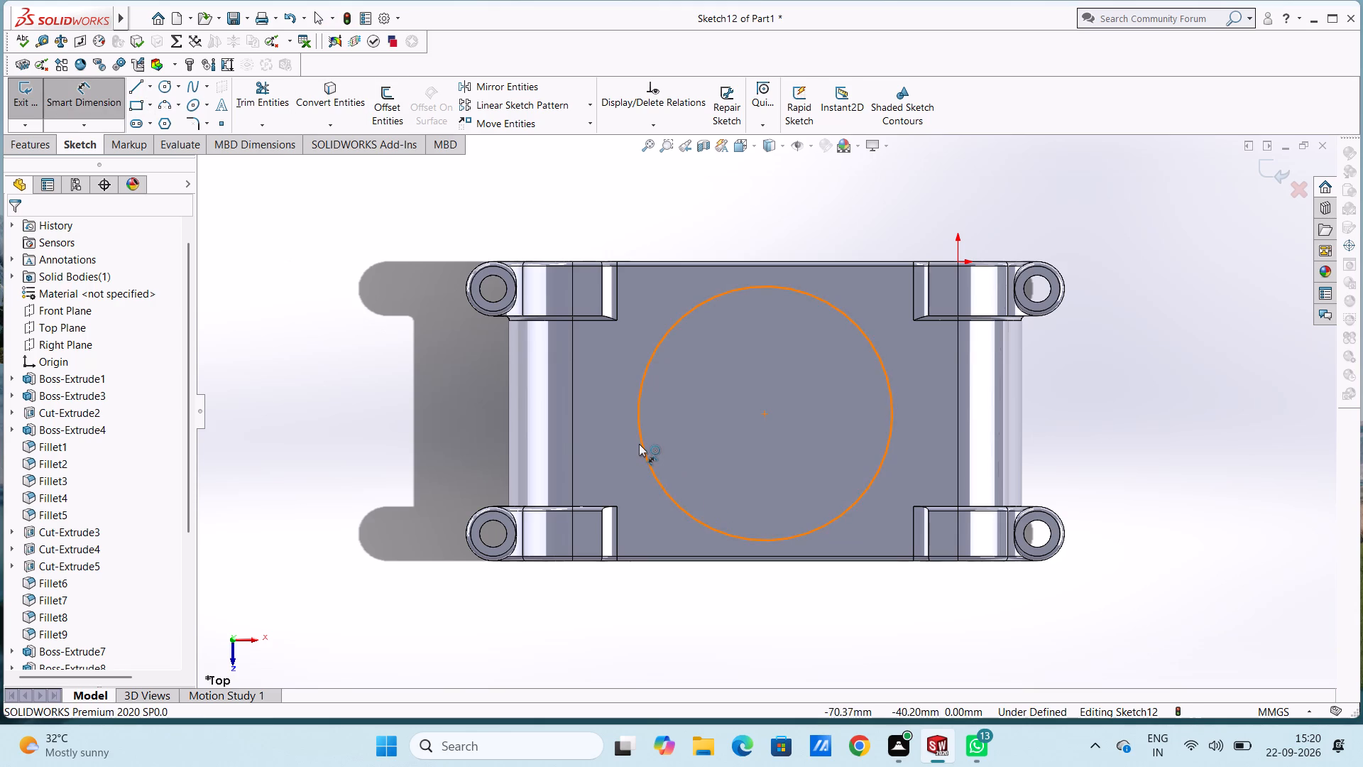
{"action": "left_click", "coordinate": [640, 444]}
{"action": "left_click", "coordinate": [368, 224]}
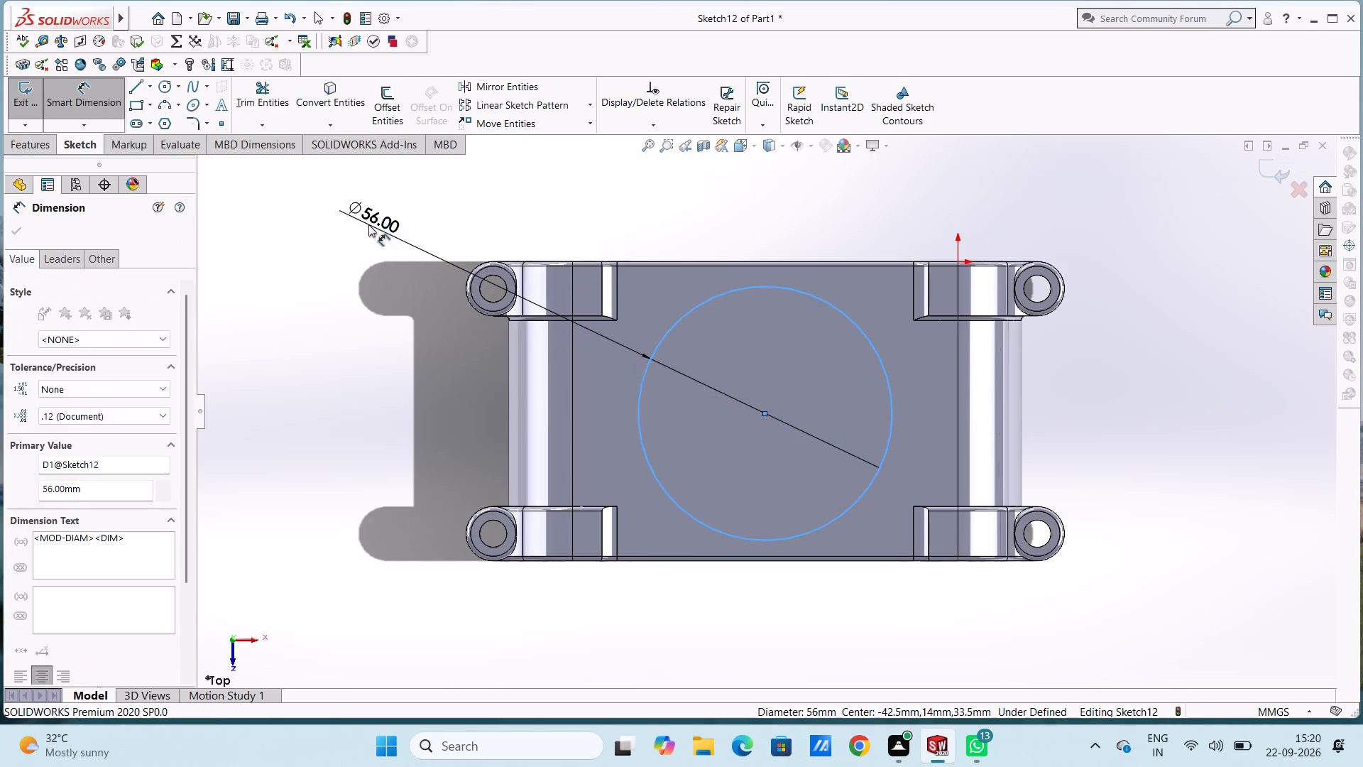
{"action": "left_click", "coordinate": [312, 196]}
{"action": "left_click", "coordinate": [309, 244]}
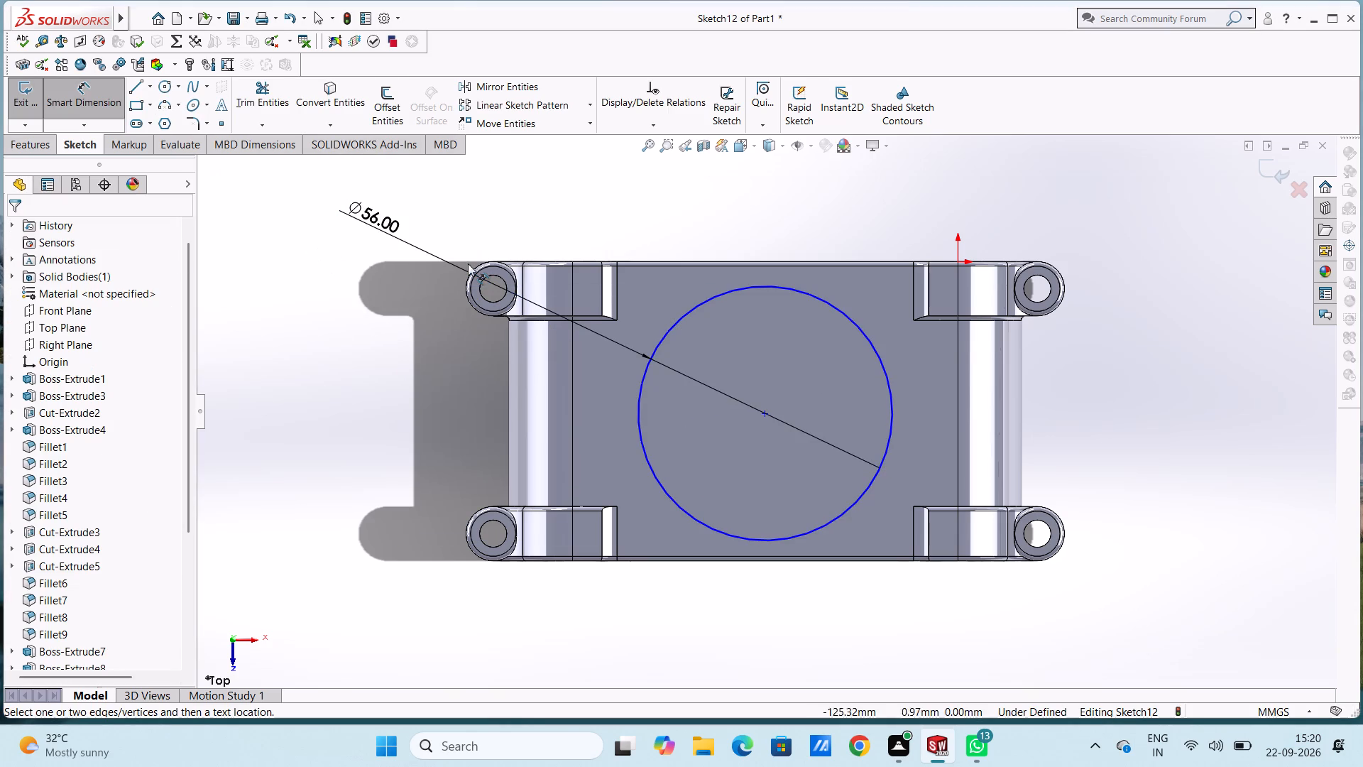
Dimension the circle's centre from the face's negative-Z edge and from its positive-X tangent edge to fix its position.
{"action": "left_click", "coordinate": [720, 267]}
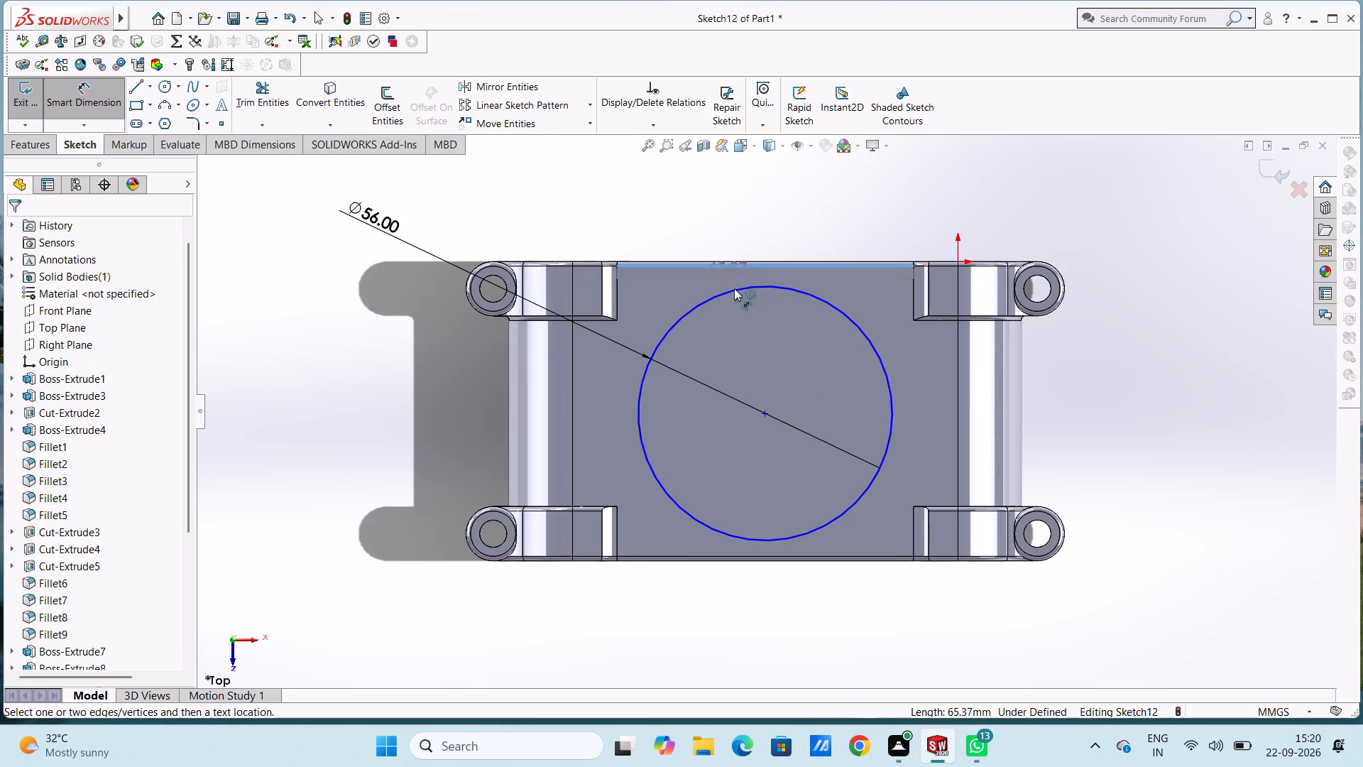
{"action": "left_click", "coordinate": [762, 413]}
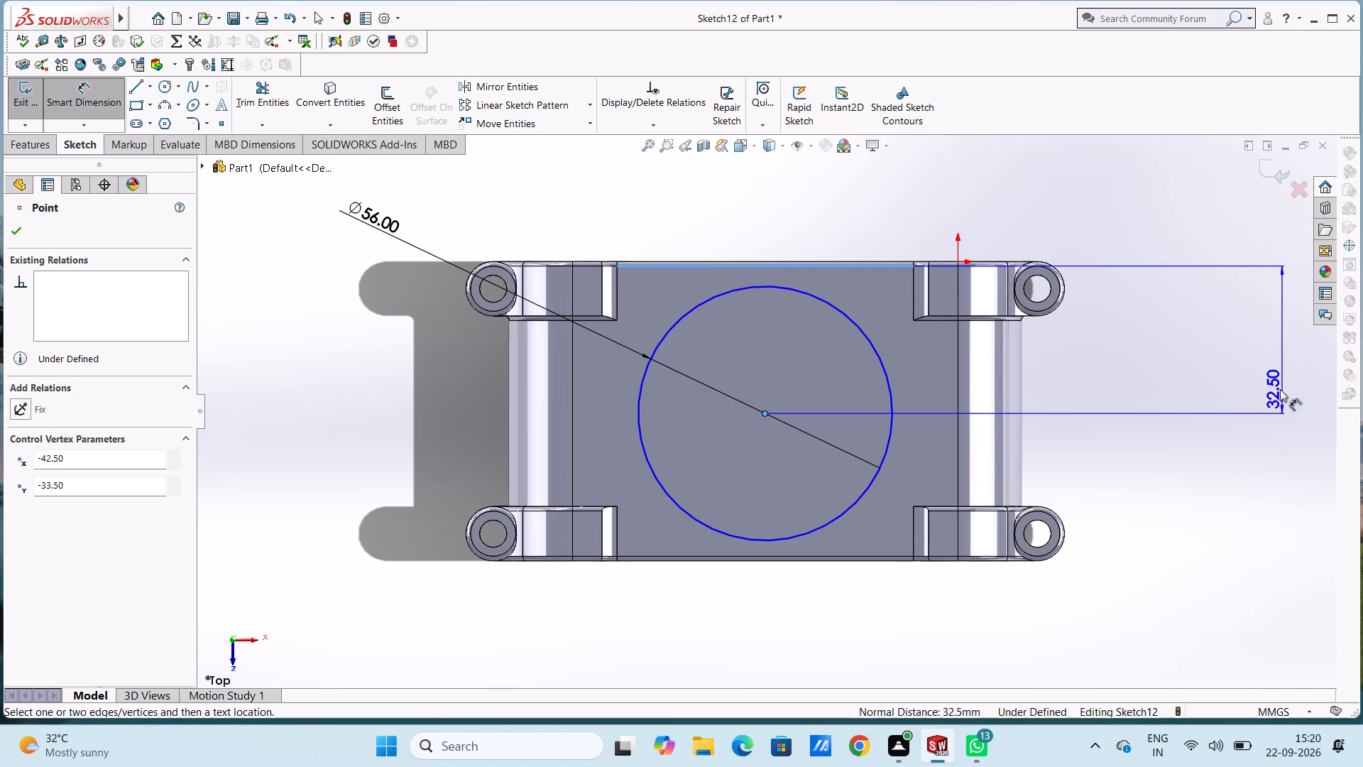
{"action": "left_click", "coordinate": [1249, 386]}
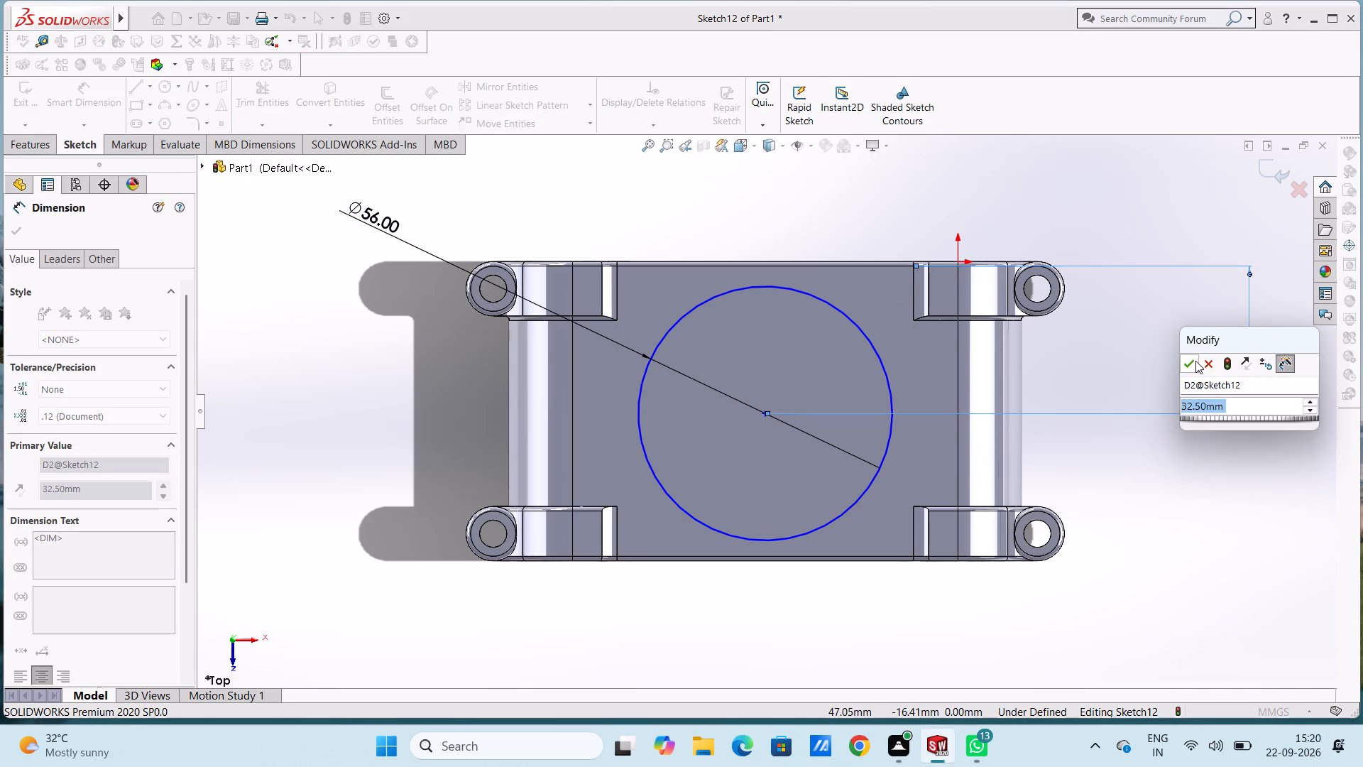
{"action": "left_click", "coordinate": [1189, 361]}
{"action": "left_click", "coordinate": [1172, 352]}
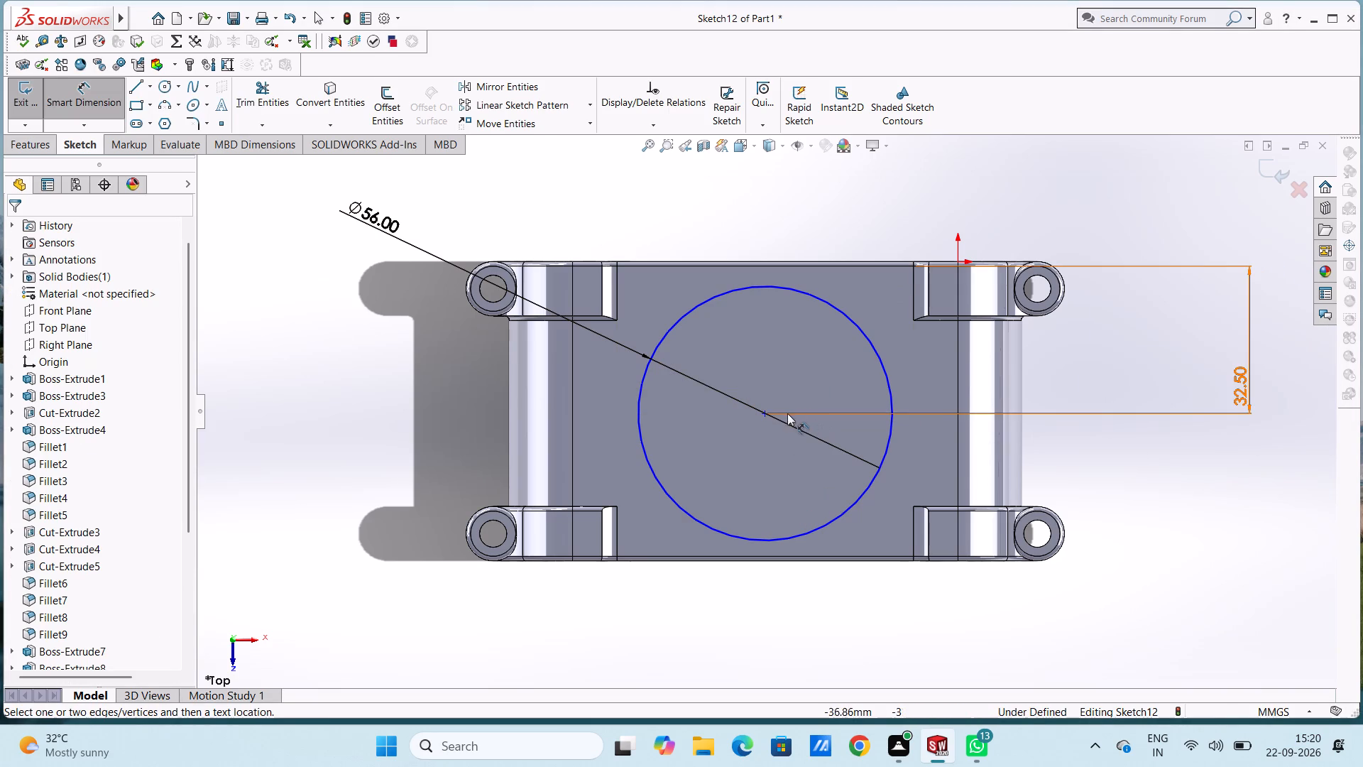
{"action": "left_click", "coordinate": [762, 411]}
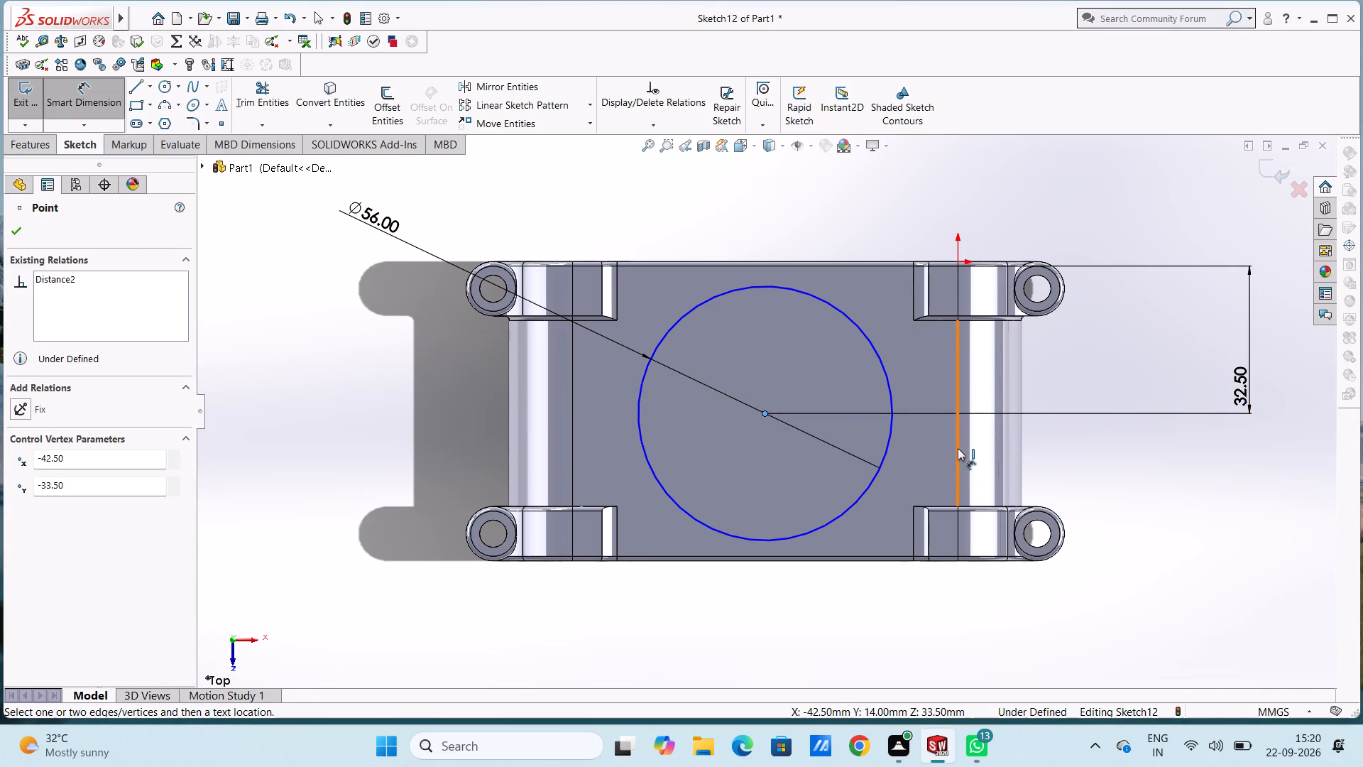
{"action": "left_click", "coordinate": [958, 448]}
{"action": "left_click", "coordinate": [948, 649]}
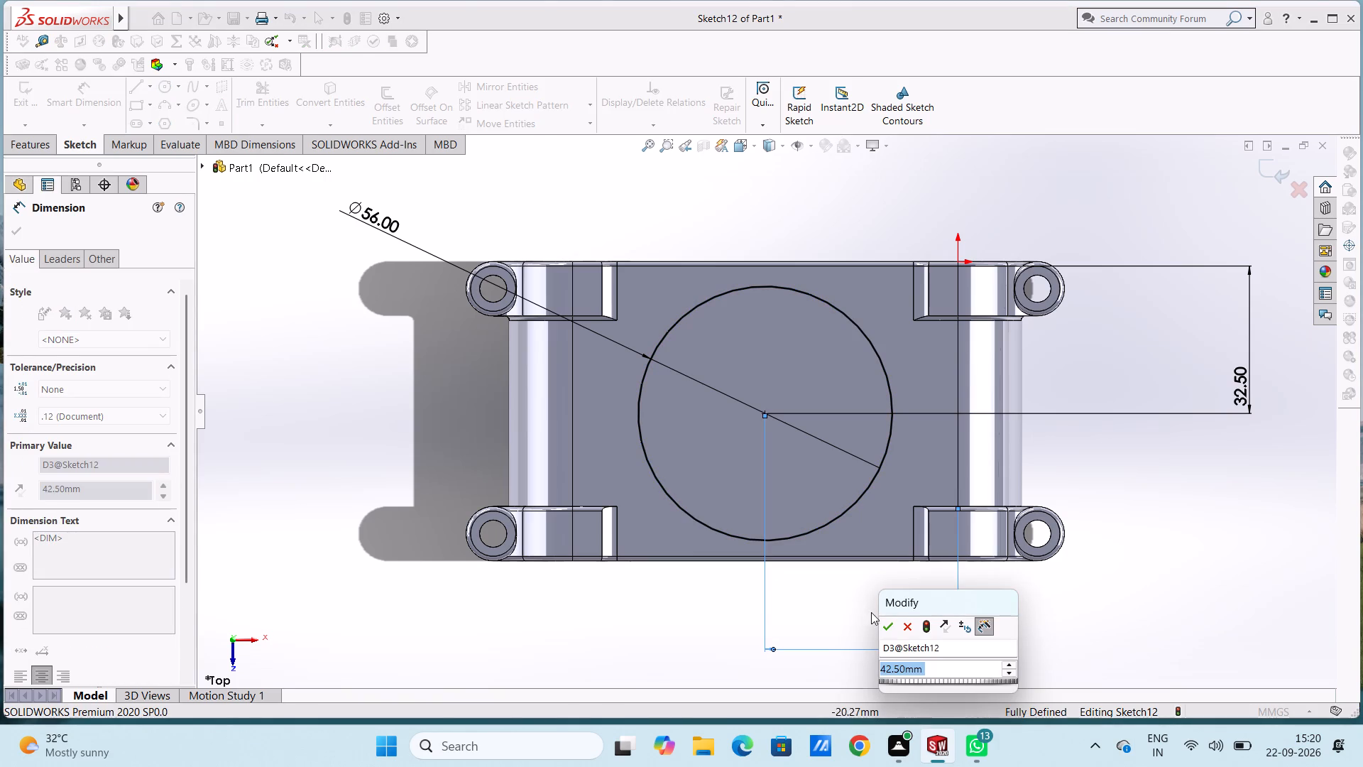
{"action": "left_click", "coordinate": [887, 629]}
{"action": "key", "text": "Escape"}
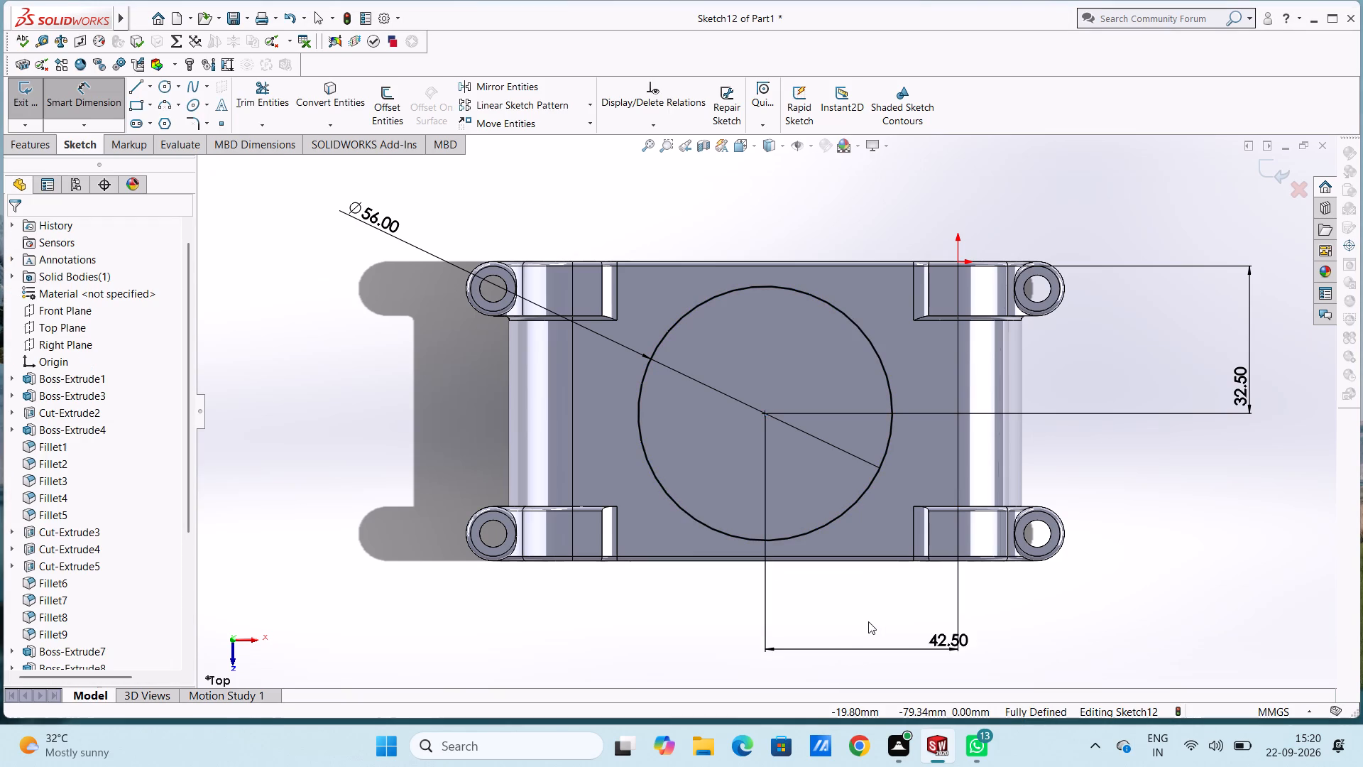
{"action": "key", "text": "Escape"}
Cut-extrude the circle through the body as a blind cut 50 mm deep.
{"action": "scroll", "coordinate": [868, 621], "scroll_direction": "up", "scroll_amount": 3}
{"action": "middle_click_drag", "start_coordinate": [1058, 482], "coordinate": [1027, 553]}
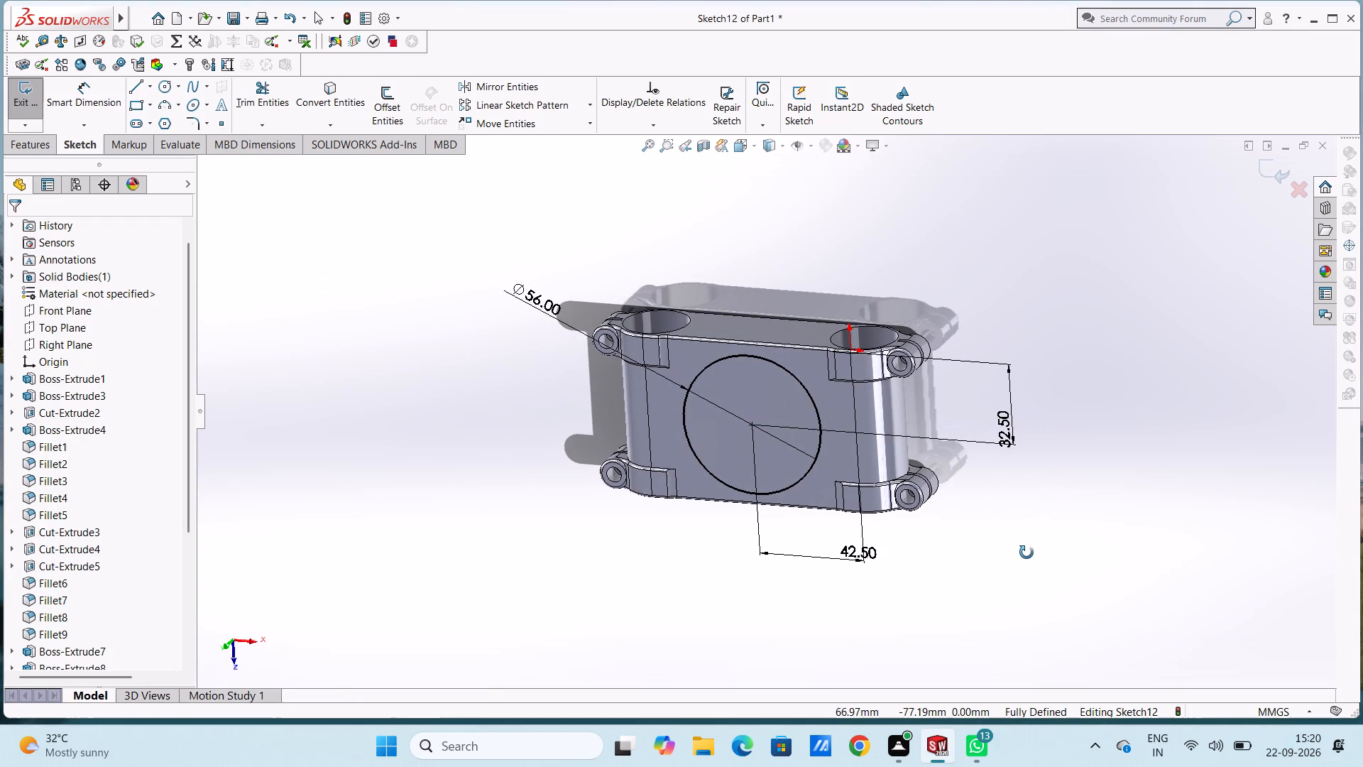
{"action": "middle_click_drag", "start_coordinate": [1027, 553], "coordinate": [1027, 553]}
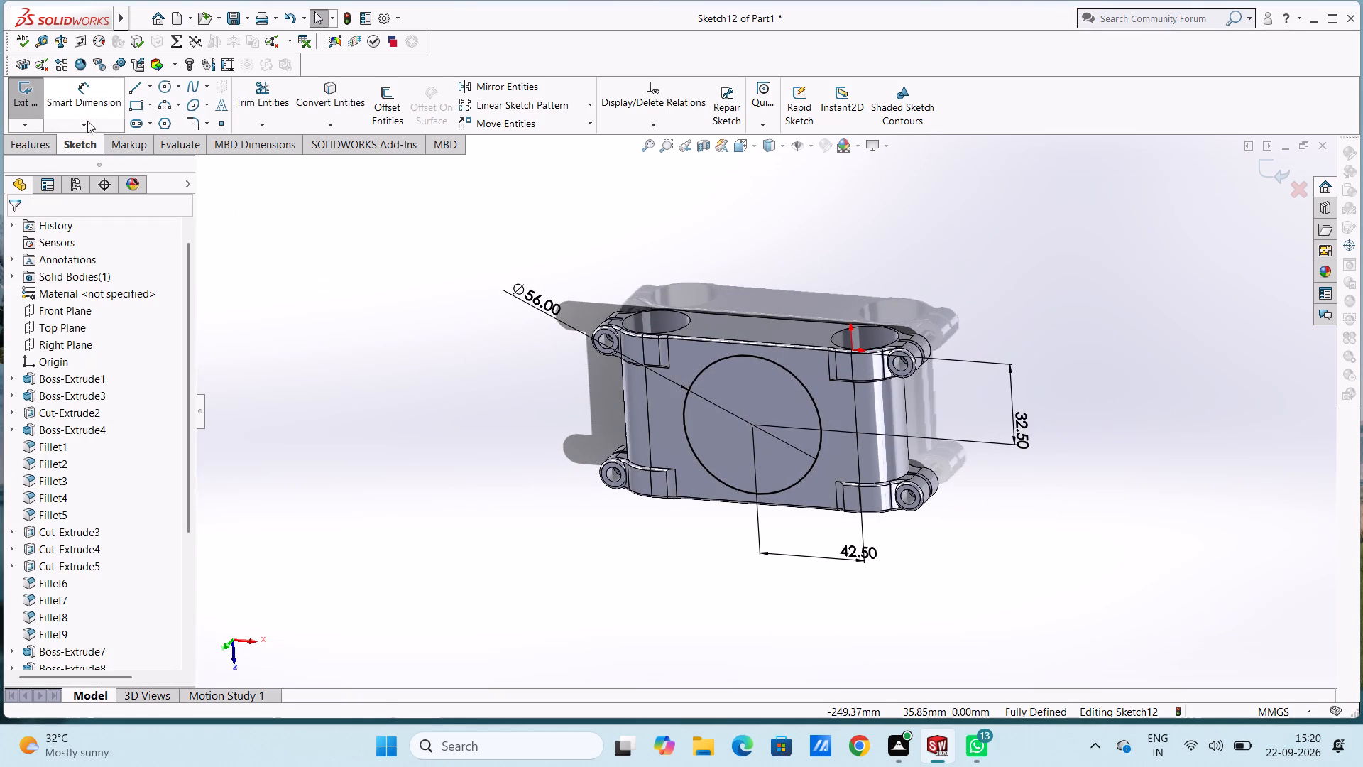
{"action": "left_click", "coordinate": [23, 147]}
{"action": "left_click", "coordinate": [246, 102]}
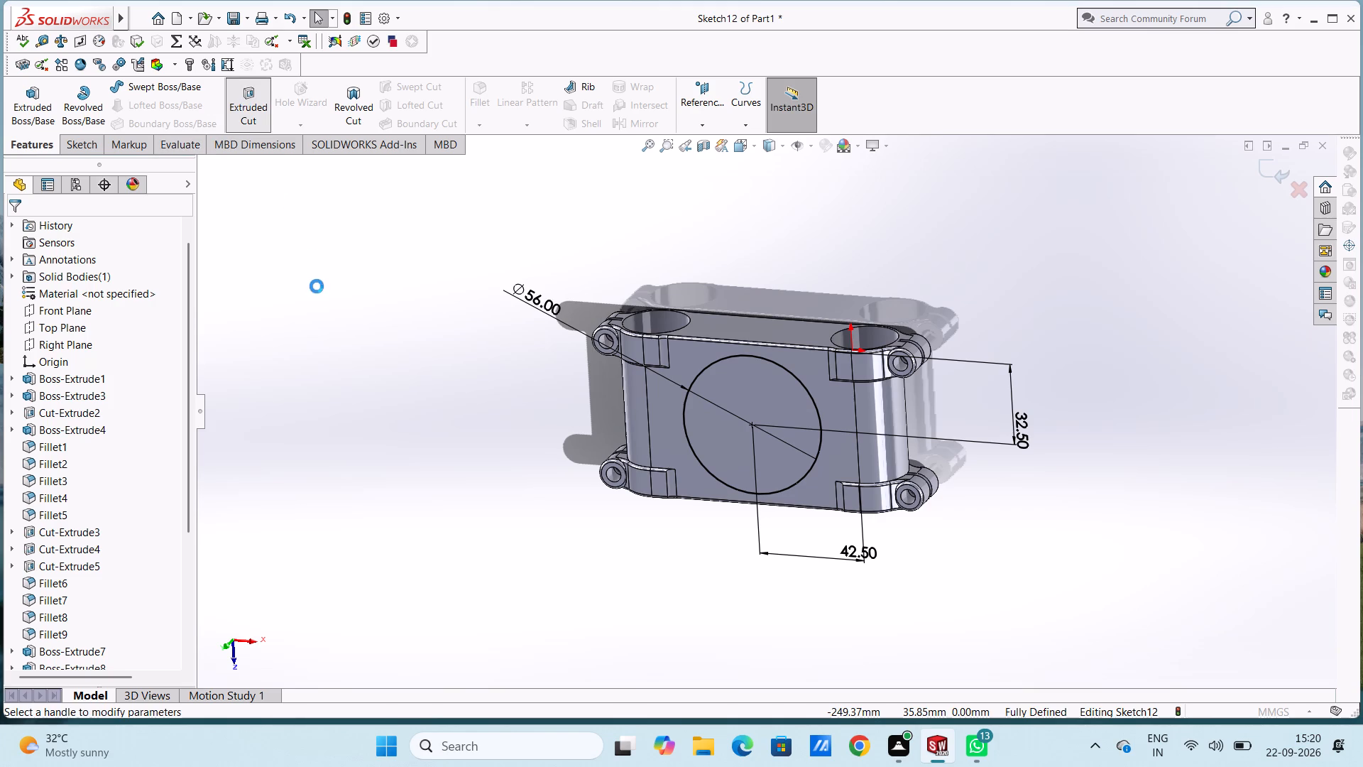
{"action": "left_click", "coordinate": [14, 229]}
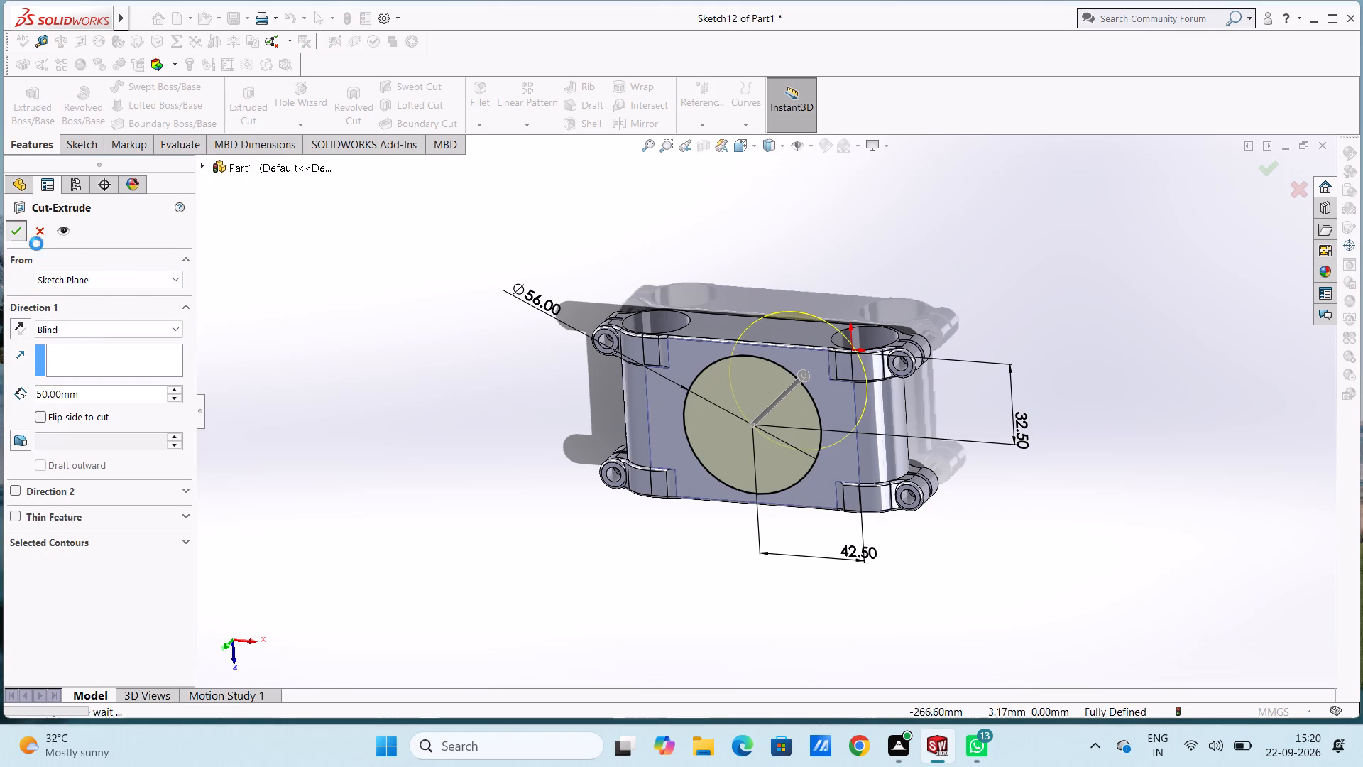
{"action": "left_click", "coordinate": [308, 301]}
Fillet the rim of the large central hole on the positive-Y face with a 1 mm radius.
{"action": "scroll", "coordinate": [322, 314], "scroll_direction": "up", "scroll_amount": 1}
{"action": "middle_click_drag", "start_coordinate": [332, 326], "coordinate": [373, 234]}
{"action": "middle_click_drag", "start_coordinate": [488, 386], "coordinate": [439, 548]}
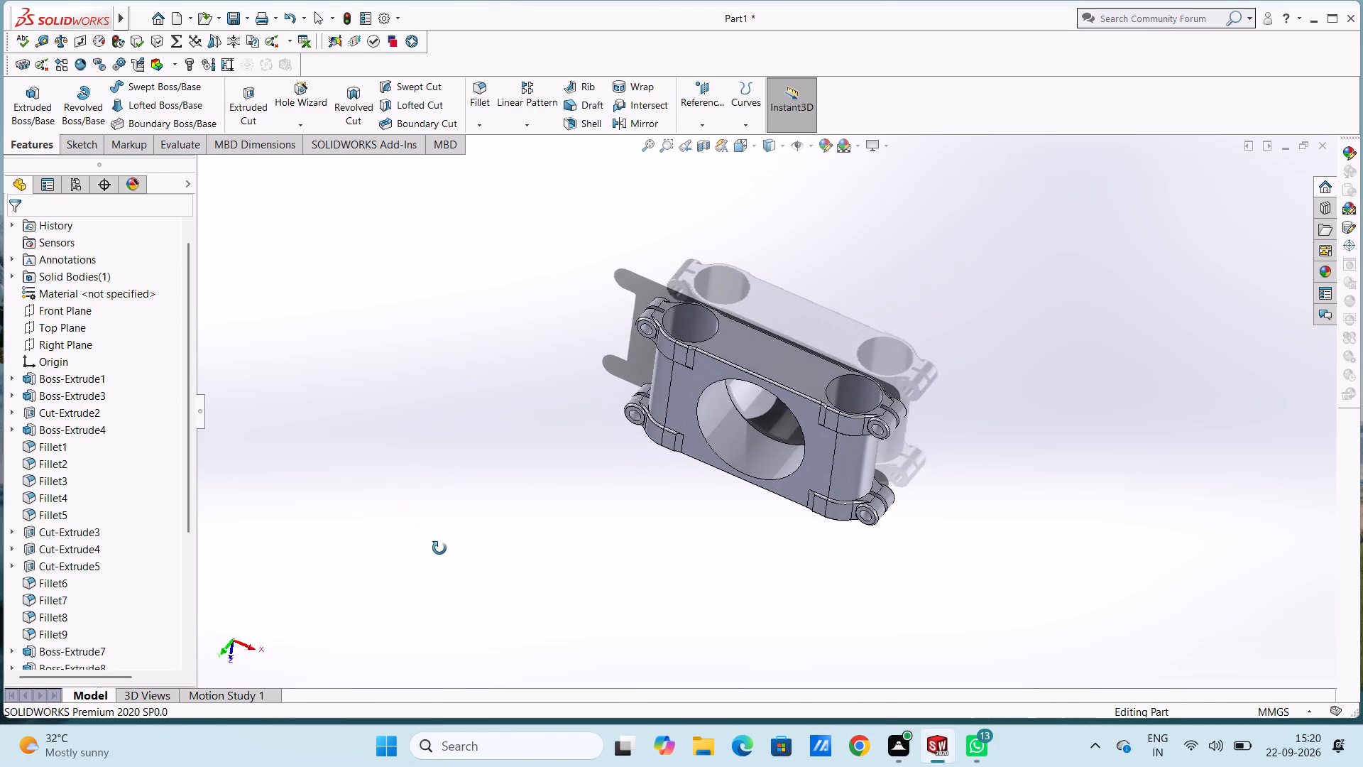
{"action": "middle_click_drag", "start_coordinate": [439, 548], "coordinate": [447, 526]}
{"action": "middle_click_drag", "start_coordinate": [492, 342], "coordinate": [469, 477]}
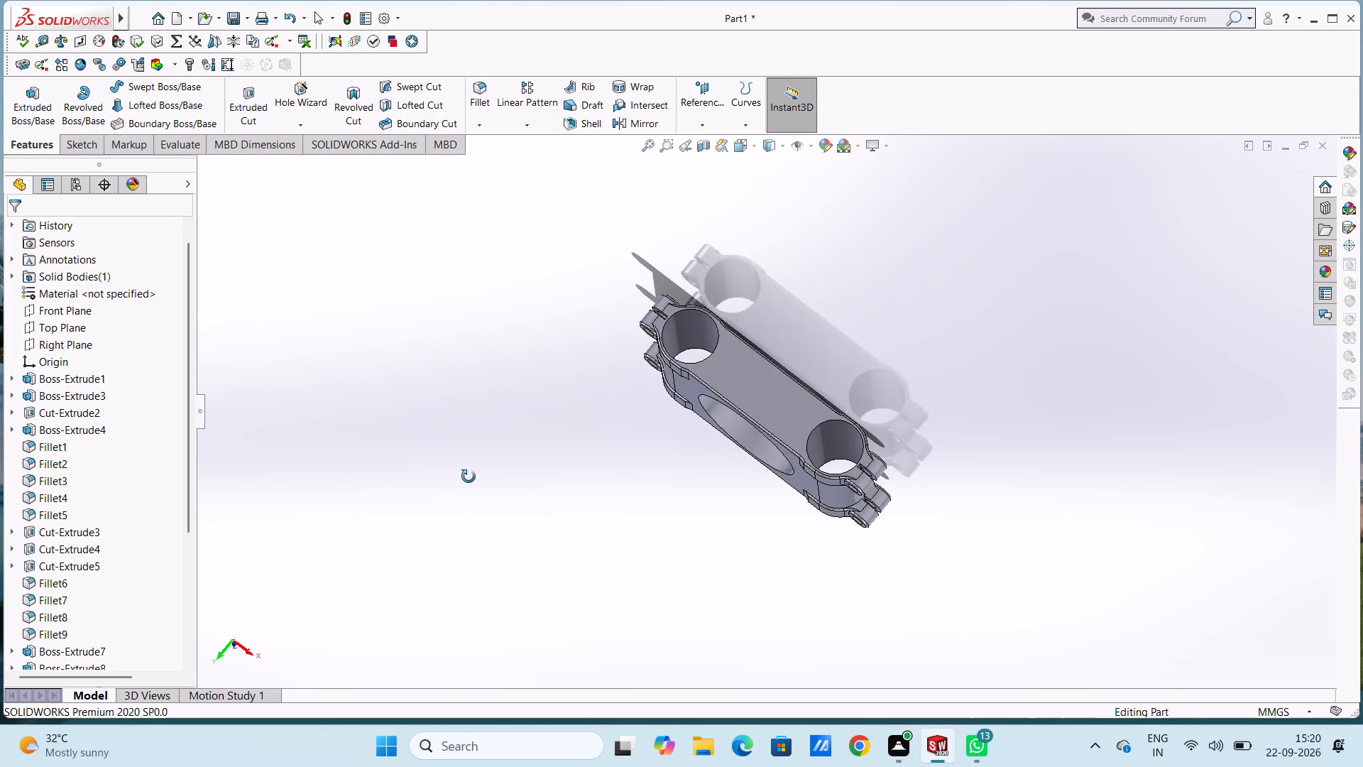
{"action": "middle_click_drag", "start_coordinate": [469, 477], "coordinate": [483, 502]}
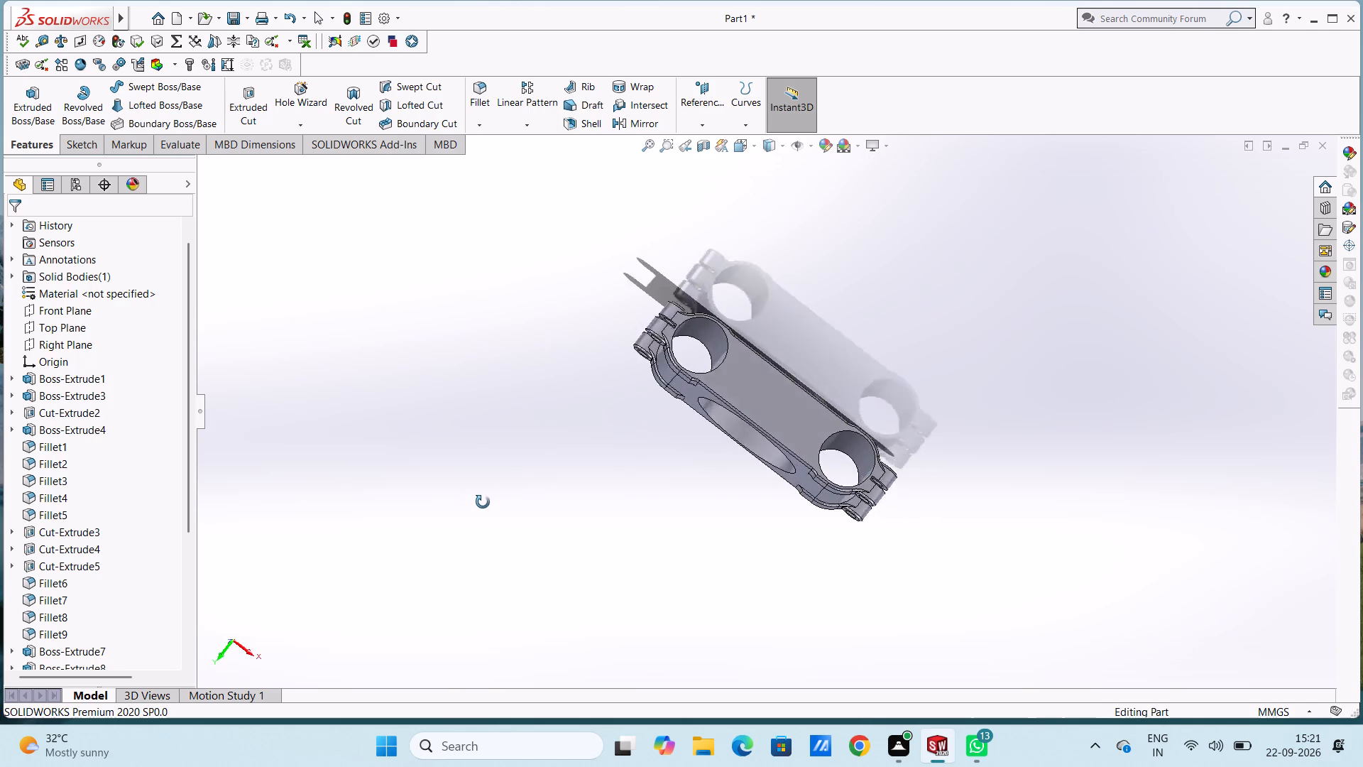
{"action": "middle_click_drag", "start_coordinate": [483, 502], "coordinate": [624, 297]}
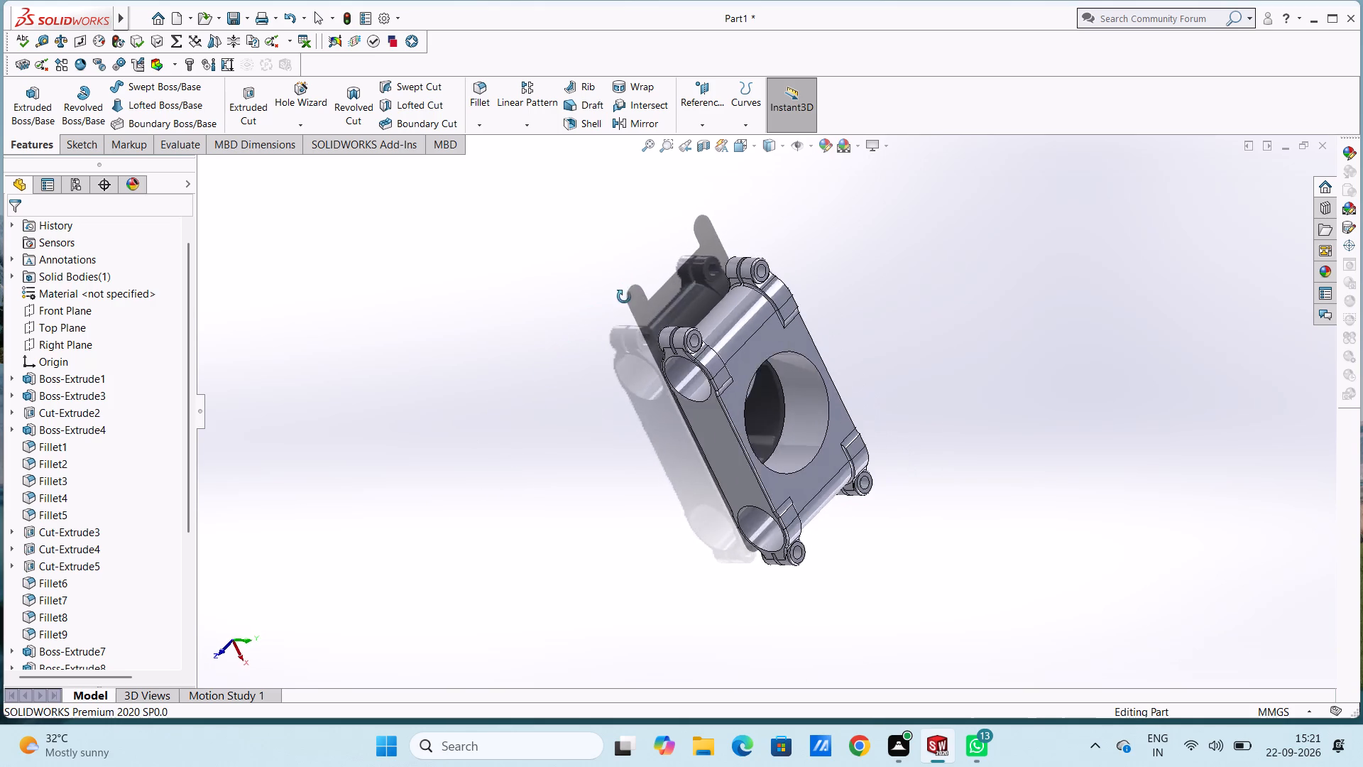
{"action": "middle_click_drag", "start_coordinate": [624, 297], "coordinate": [539, 329]}
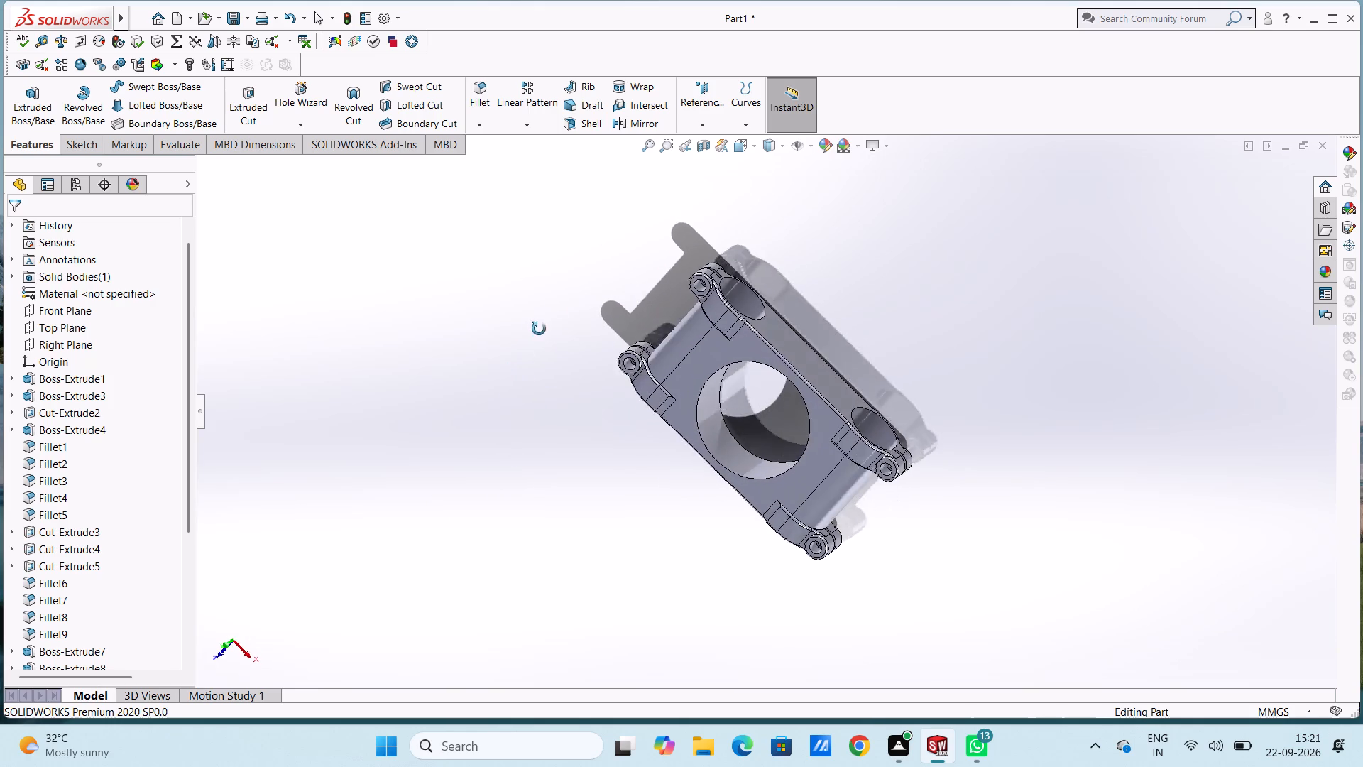
{"action": "middle_click_drag", "start_coordinate": [539, 329], "coordinate": [530, 293]}
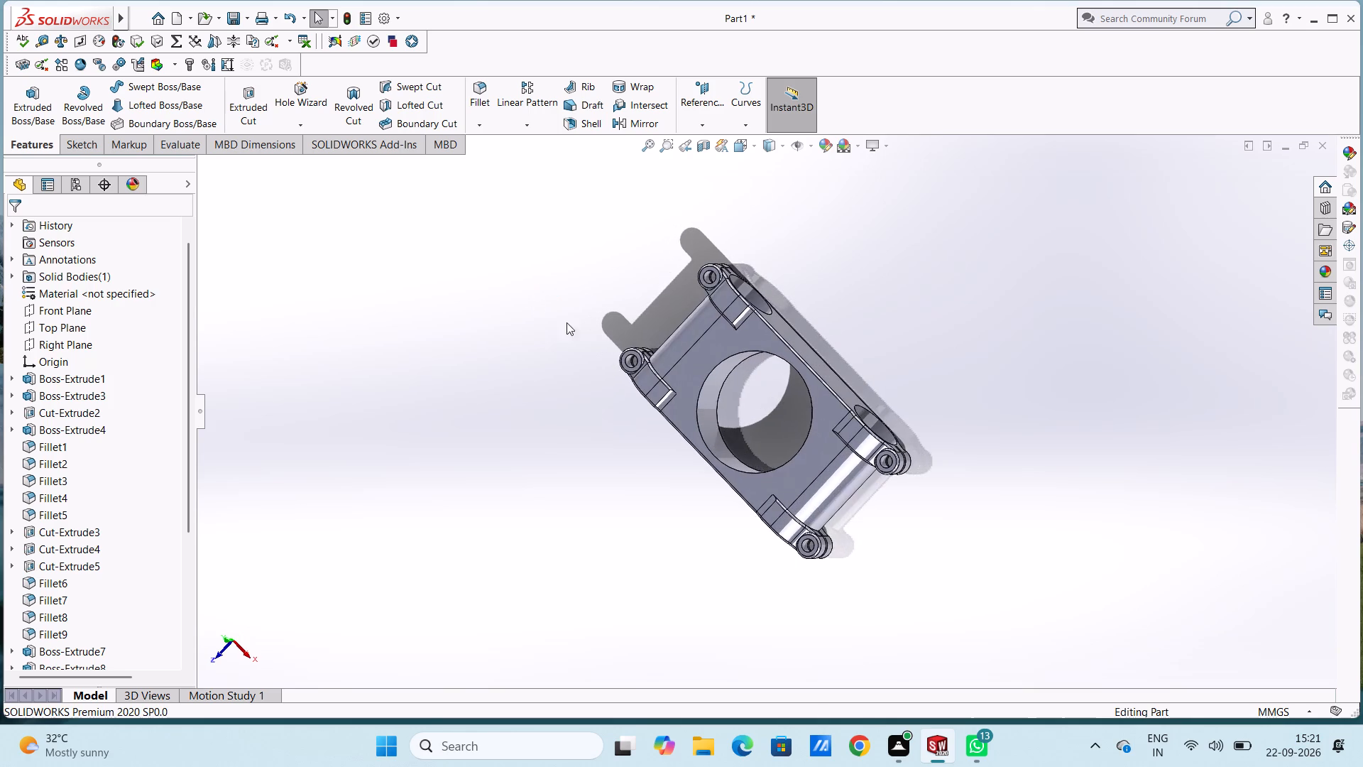
{"action": "scroll", "coordinate": [779, 391], "scroll_direction": "down", "scroll_amount": 5}
{"action": "left_click", "coordinate": [483, 90]}
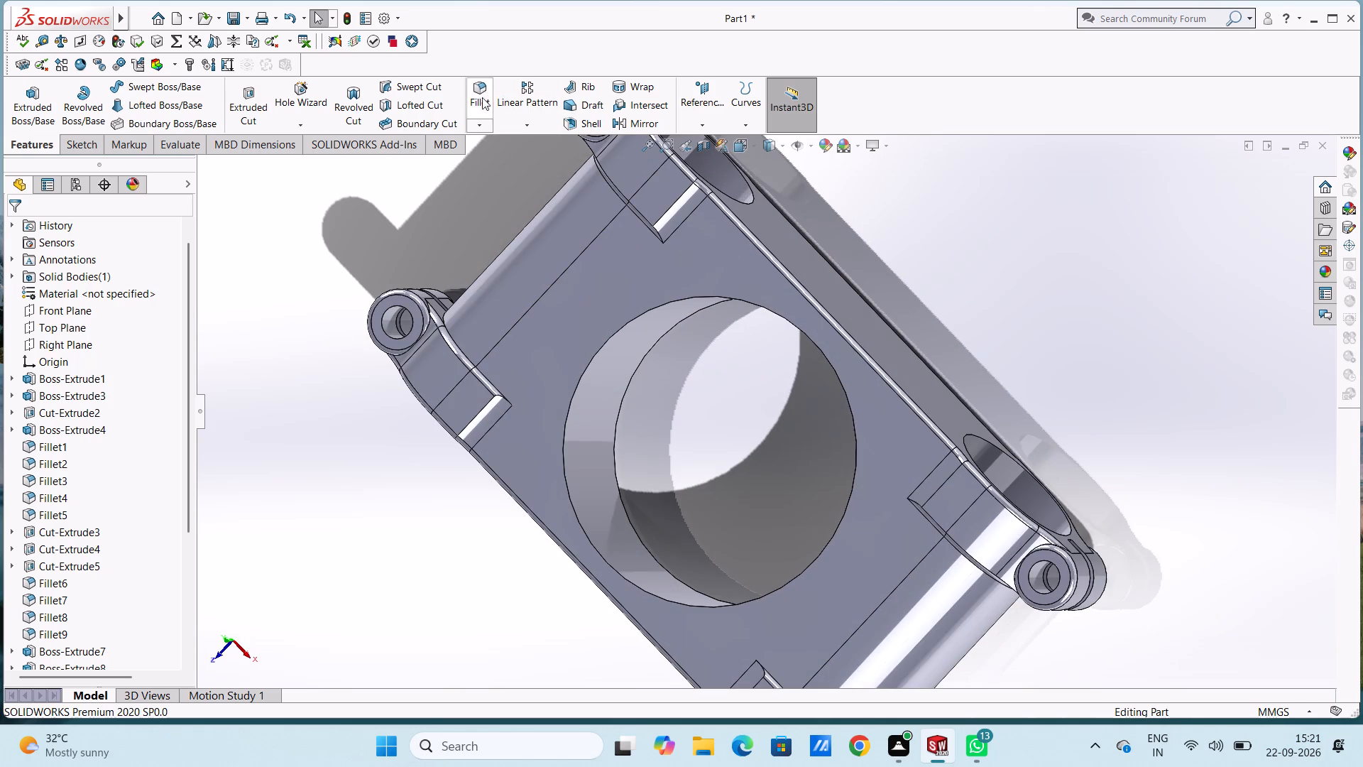
{"action": "left_click", "coordinate": [640, 315]}
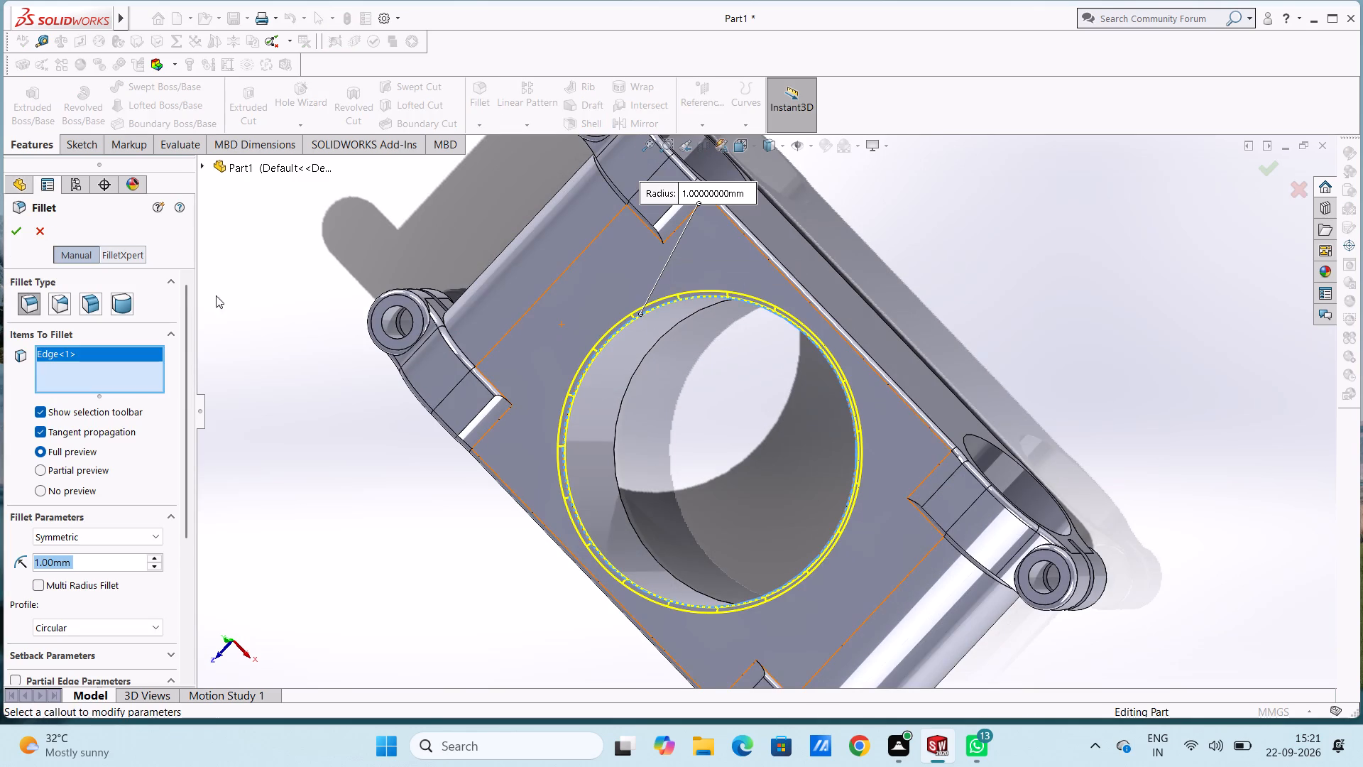
{"action": "left_click", "coordinate": [12, 235]}
Fillet the rim of the large central hole on the negative-Y face with a 1 mm radius.
{"action": "scroll", "coordinate": [304, 249], "scroll_direction": "up", "scroll_amount": 3}
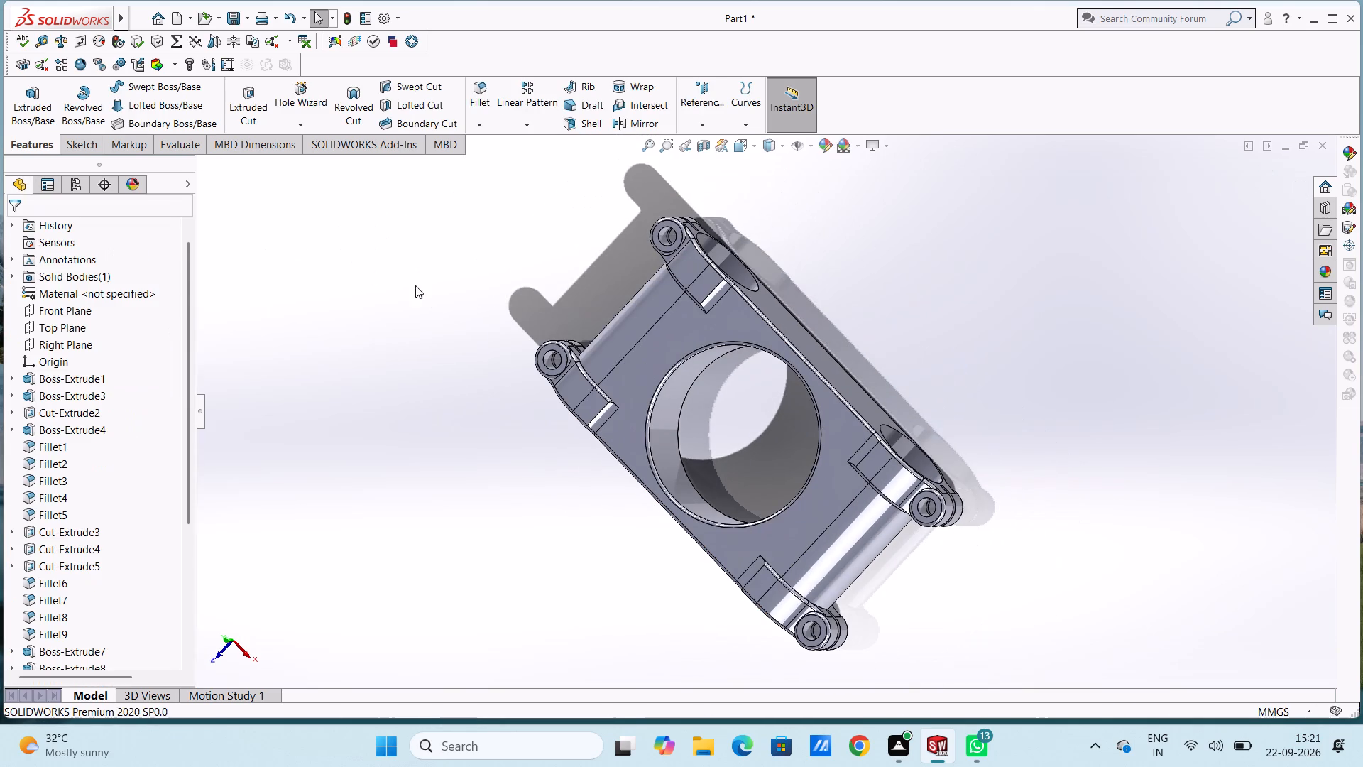
{"action": "middle_click_drag", "start_coordinate": [801, 285], "coordinate": [554, 320]}
{"action": "scroll", "coordinate": [758, 369], "scroll_direction": "down", "scroll_amount": 4}
{"action": "left_click", "coordinate": [482, 87]}
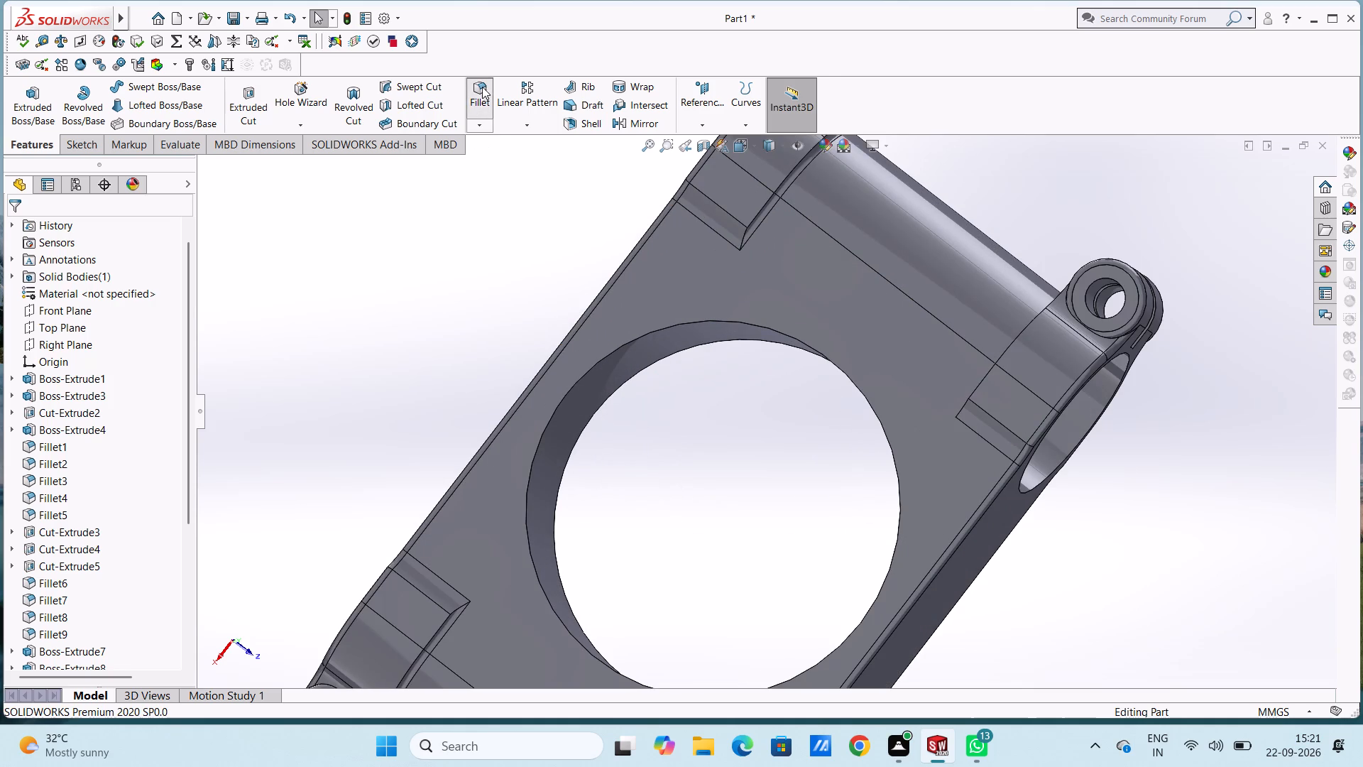
{"action": "left_click", "coordinate": [611, 355]}
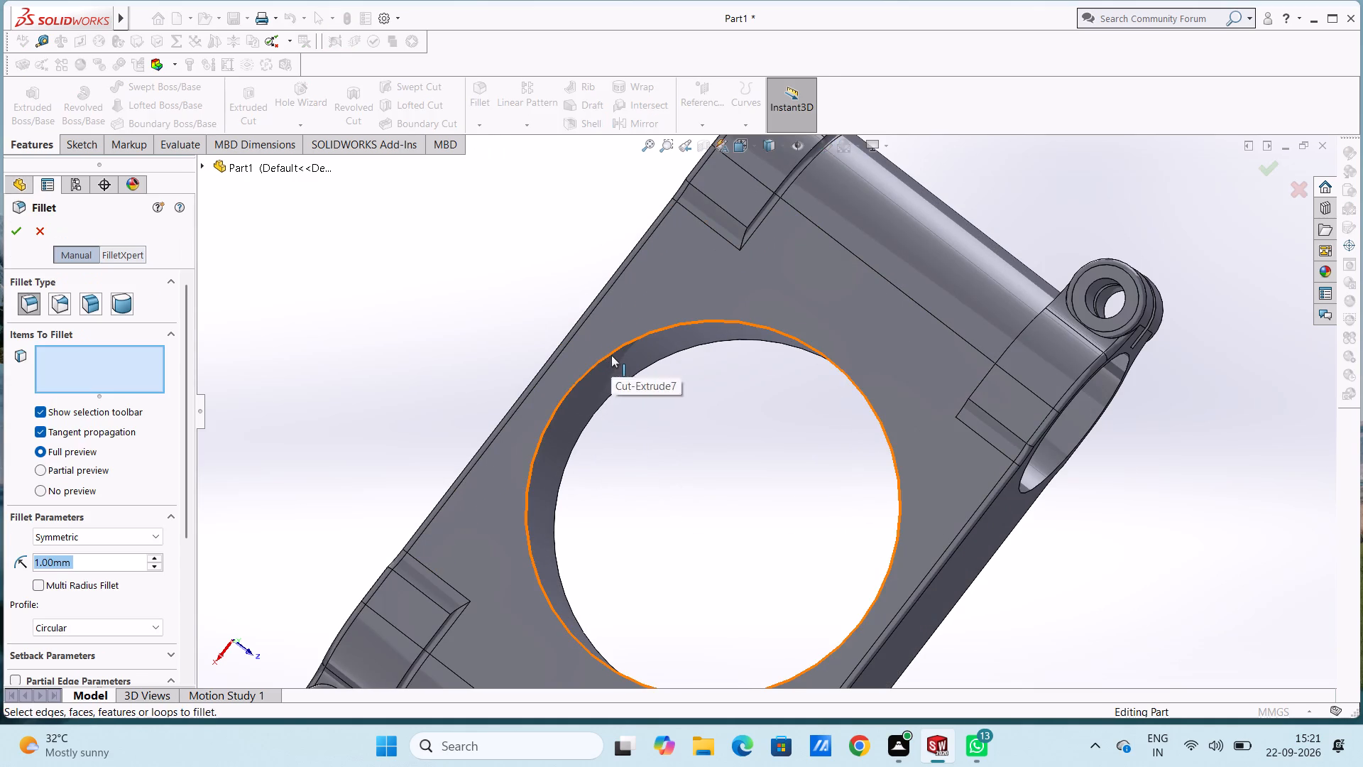
{"action": "left_click", "coordinate": [16, 232]}
Sketch a 13.5 mm radius circle on the body's front face, concentric with the through hole at the negative-X end.
{"action": "scroll", "coordinate": [322, 328], "scroll_direction": "up", "scroll_amount": 4}
{"action": "middle_click_drag", "start_coordinate": [574, 341], "coordinate": [466, 386]}
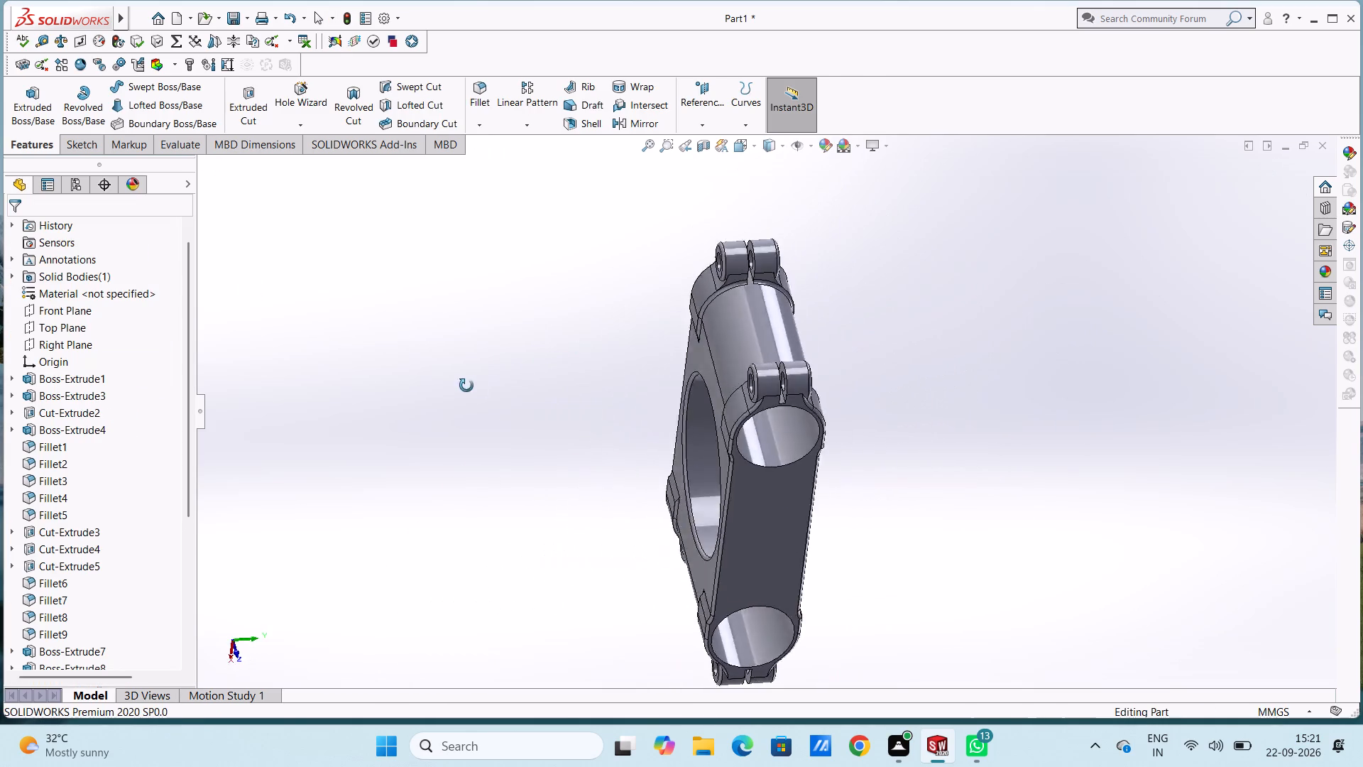
{"action": "middle_click_drag", "start_coordinate": [466, 386], "coordinate": [273, 408]}
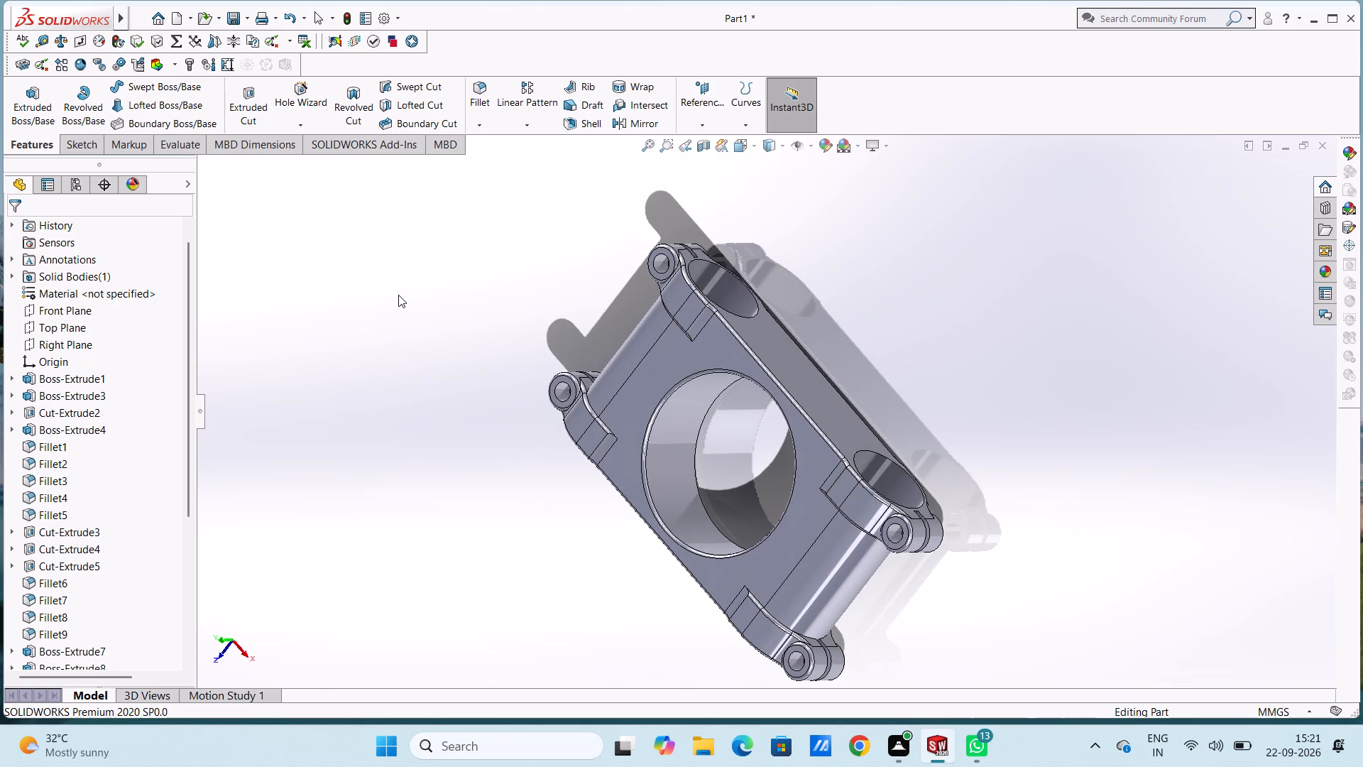
{"action": "key", "text": "ctrl+1"}
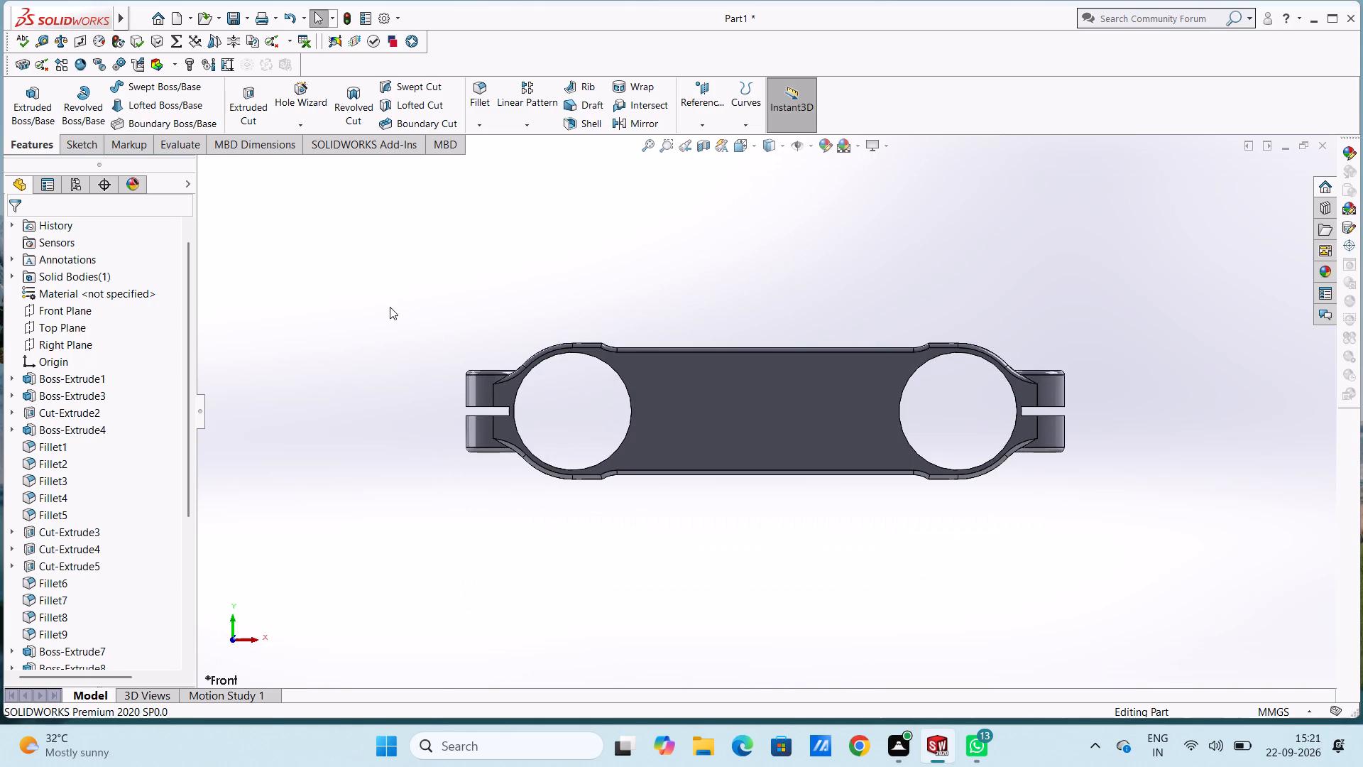
{"action": "scroll", "coordinate": [647, 427], "scroll_direction": "down", "scroll_amount": 3}
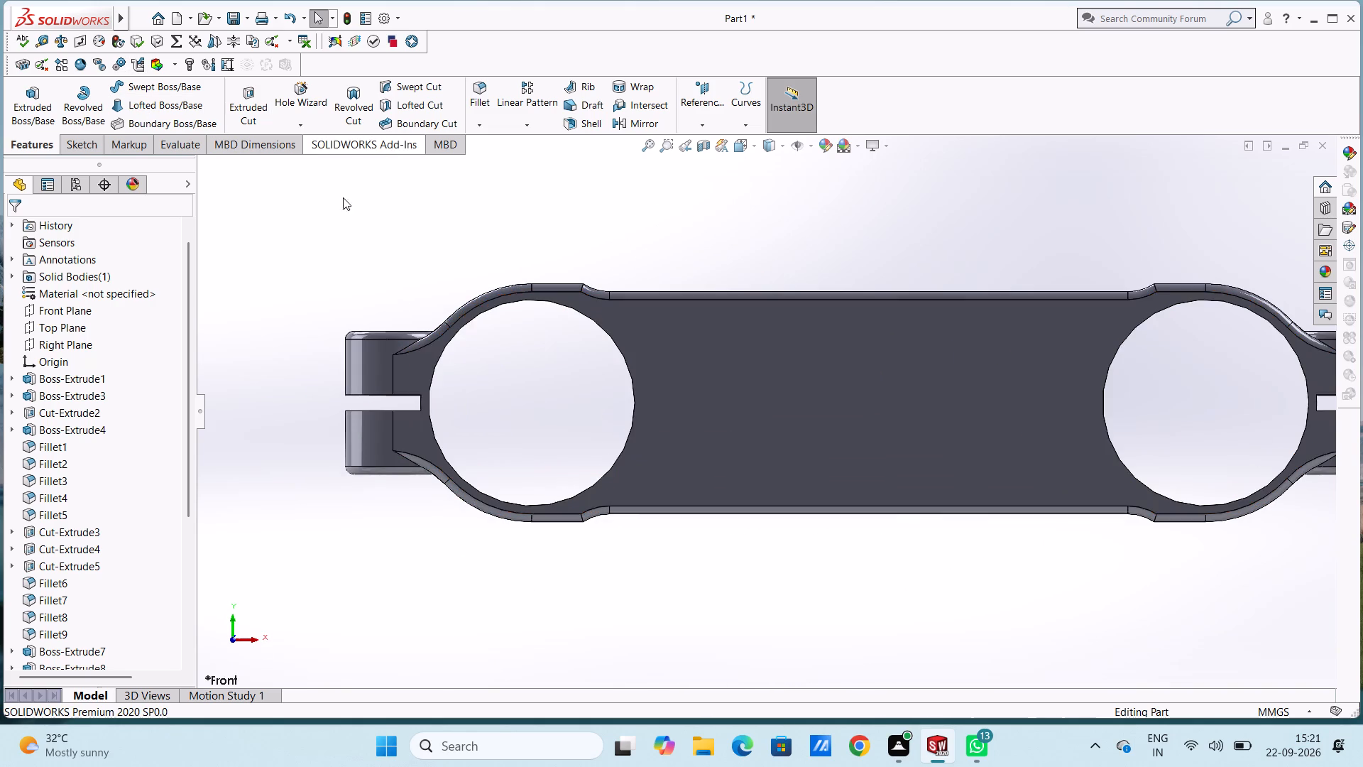
{"action": "left_click", "coordinate": [705, 354]}
{"action": "left_click", "coordinate": [760, 314]}
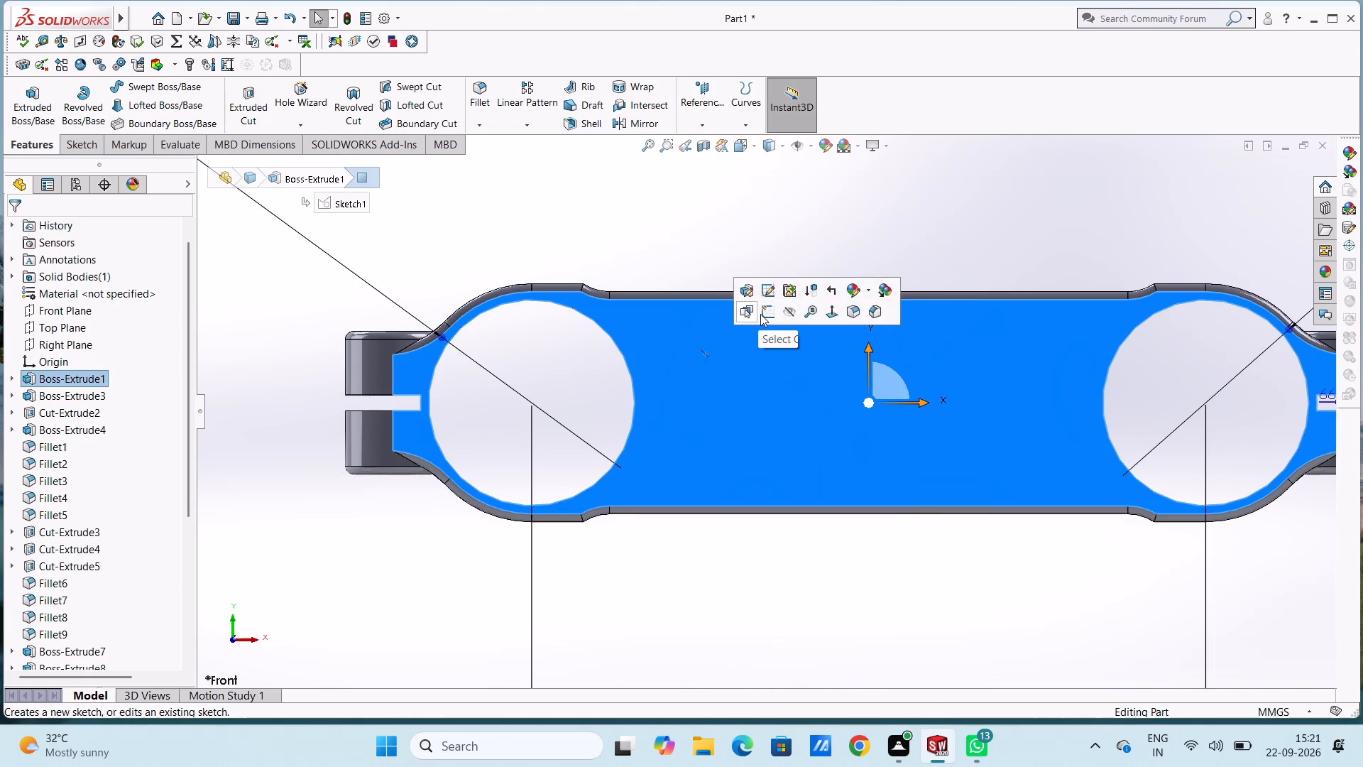
{"action": "left_click", "coordinate": [742, 238]}
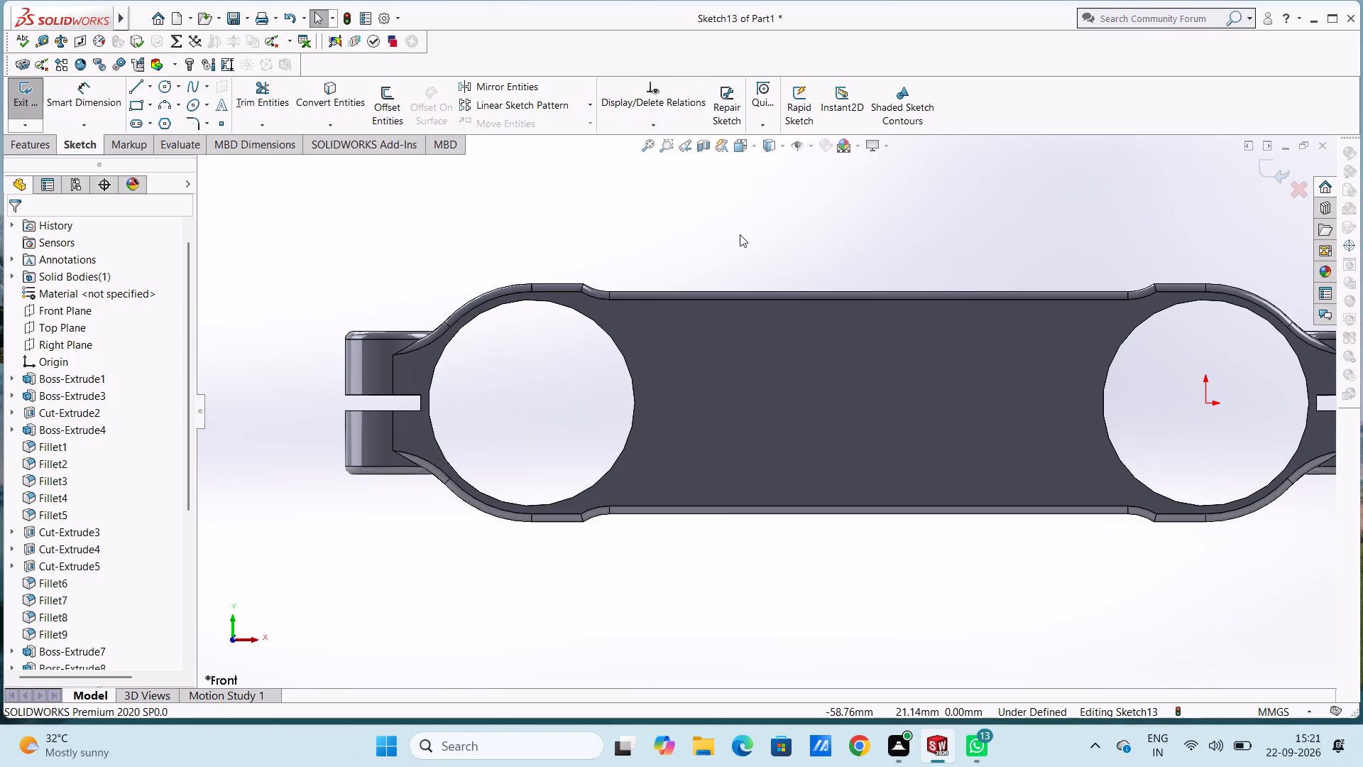
{"action": "left_click", "coordinate": [164, 82]}
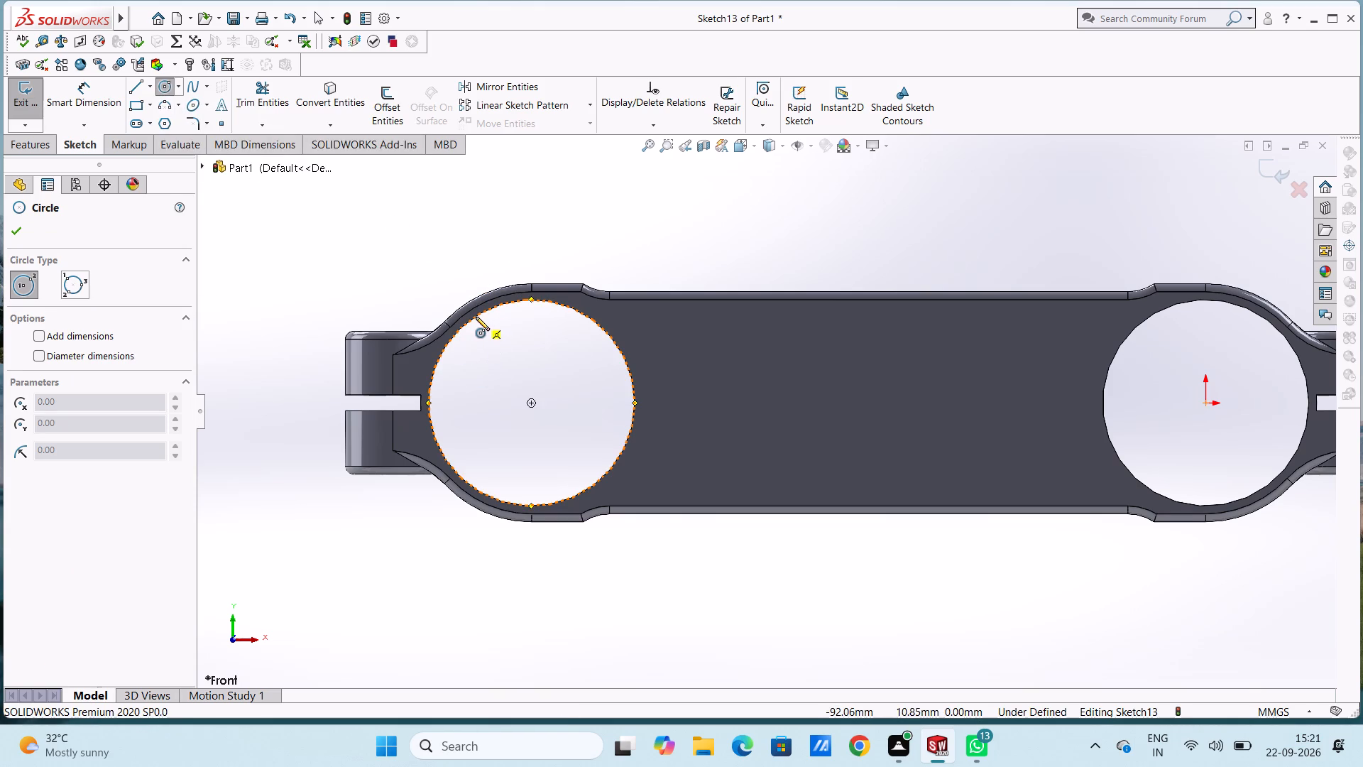
{"action": "left_click", "coordinate": [530, 402]}
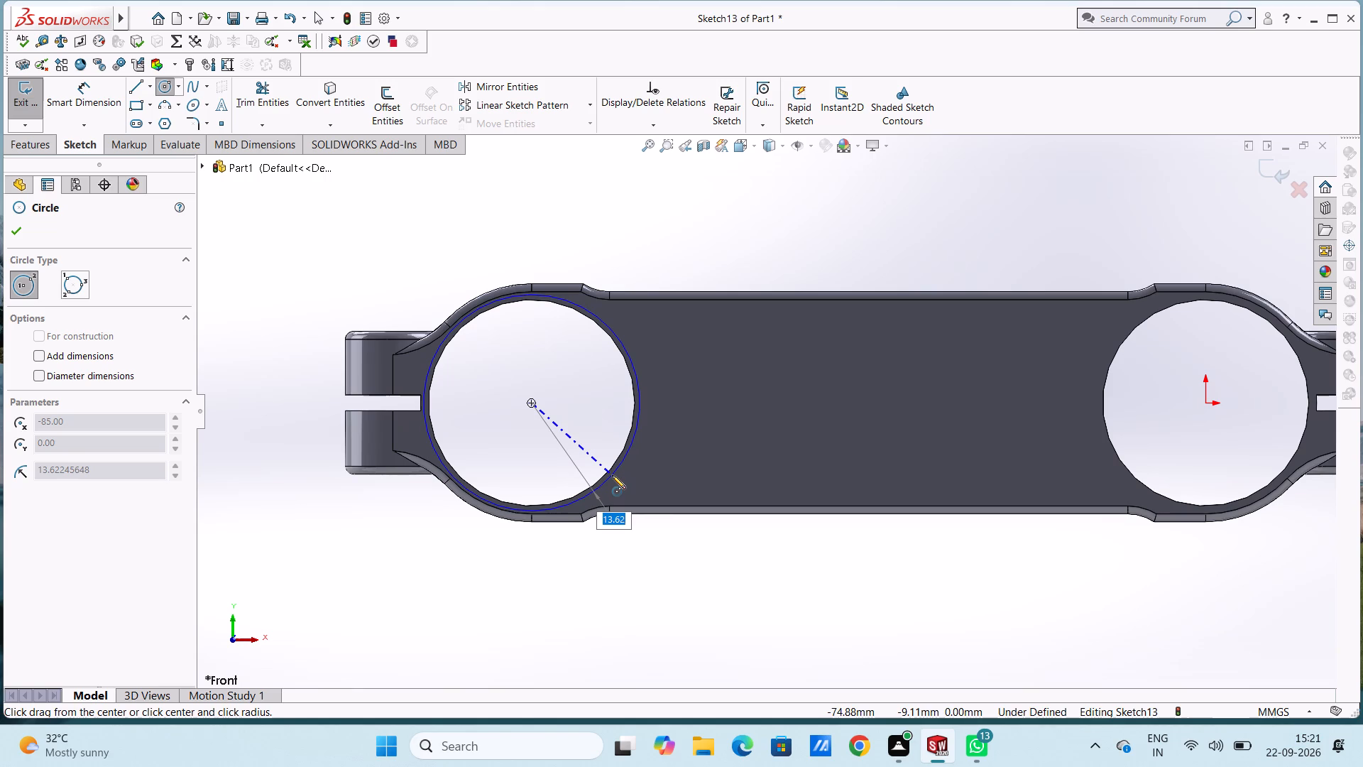
{"action": "type", "text": "13.5"}
{"action": "key", "text": "Return"}
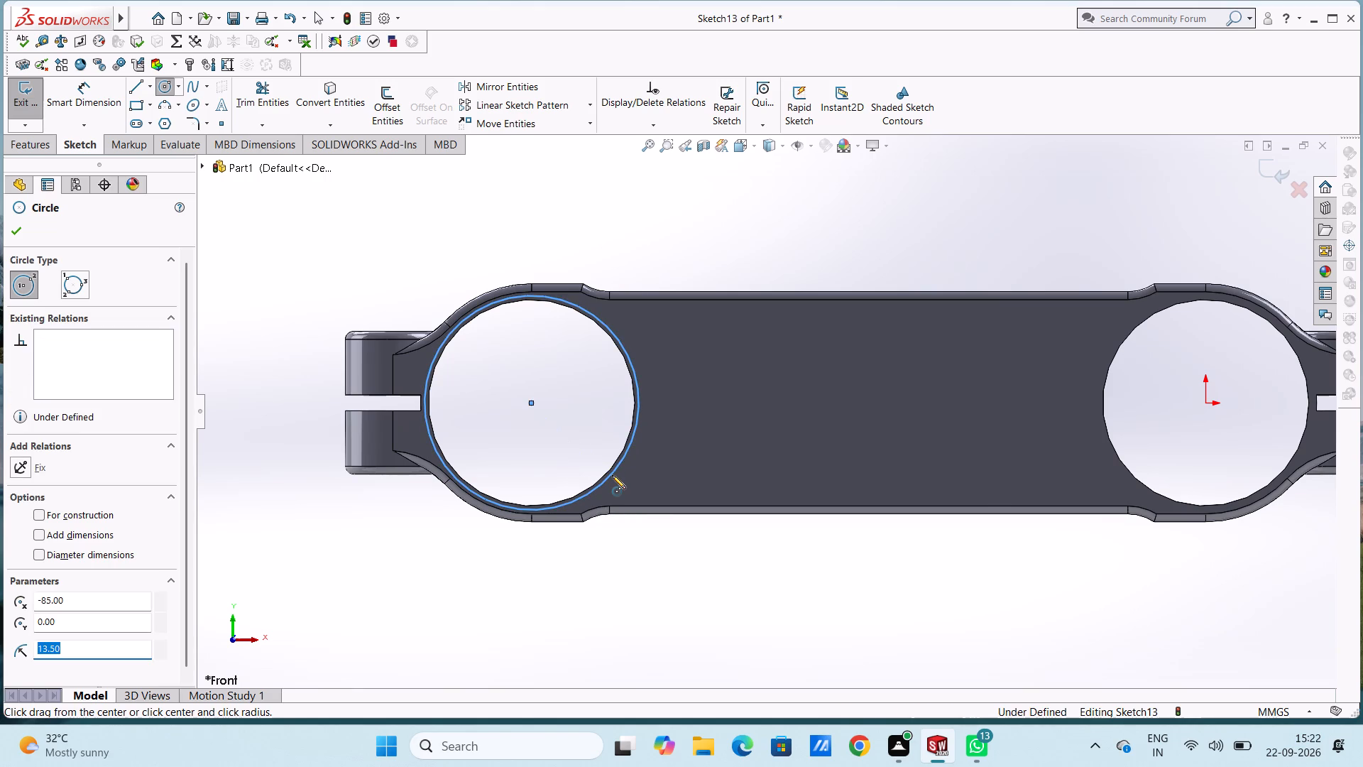
Sketch a second 13.5 mm radius circle centred on the origin, concentric with the other through hole.
{"action": "scroll", "coordinate": [612, 475], "scroll_direction": "up", "scroll_amount": 3}
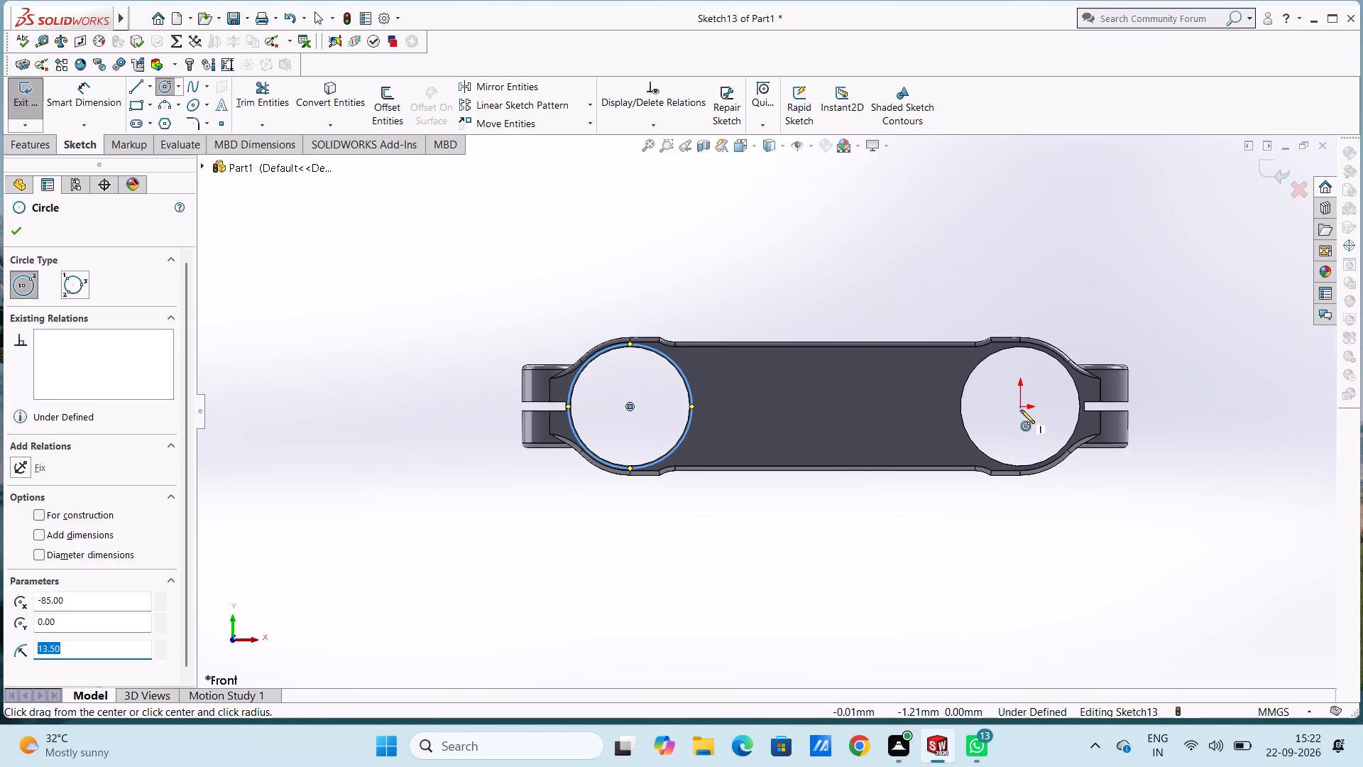
{"action": "left_click", "coordinate": [1019, 408]}
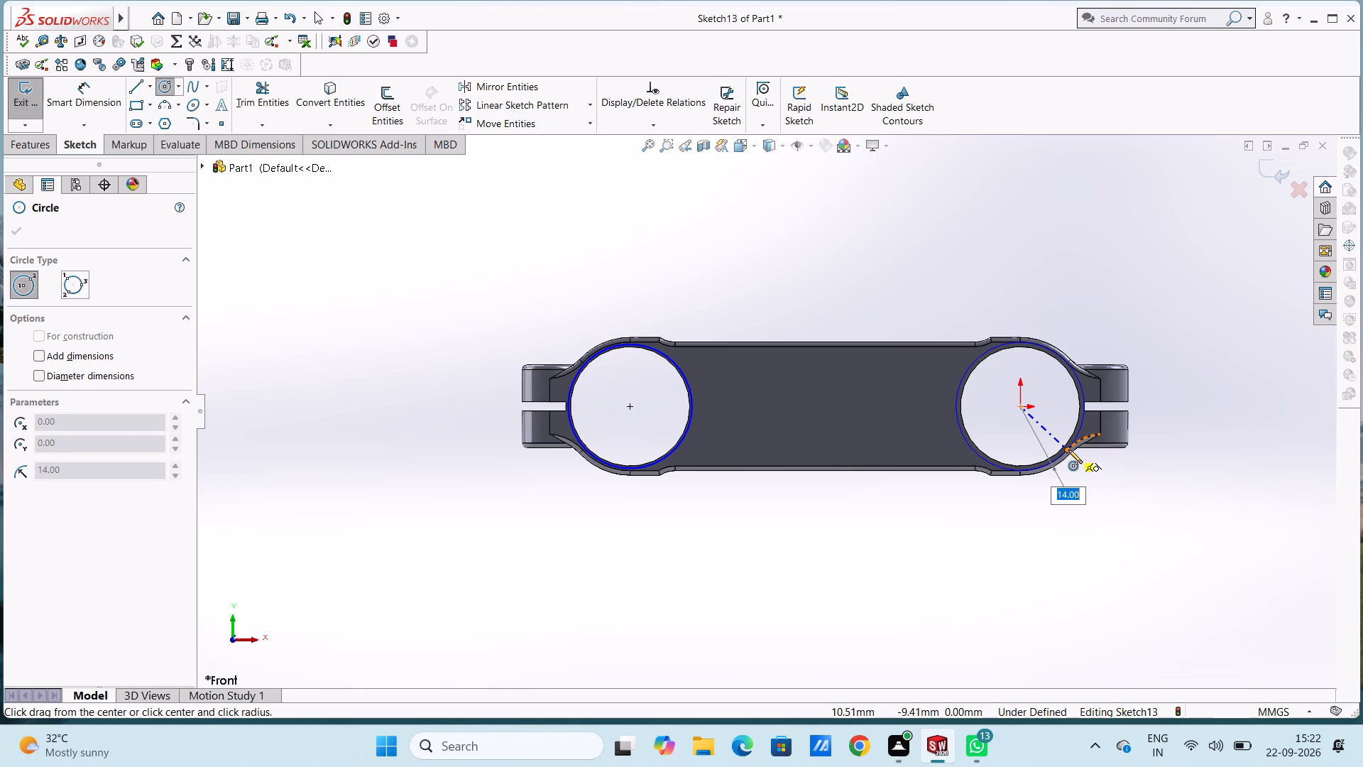
{"action": "type", "text": "13.5"}
{"action": "key", "text": "Return"}
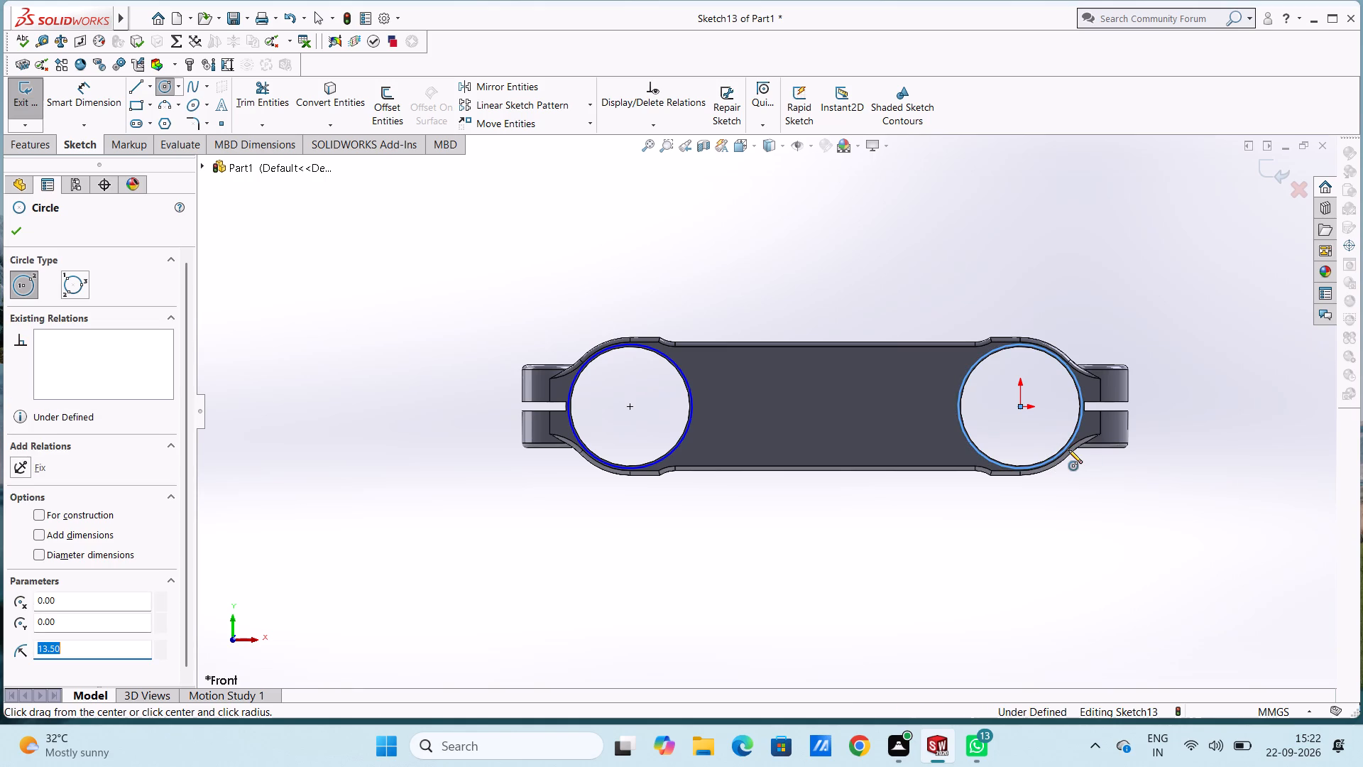
{"action": "key", "text": "Escape"}
{"action": "key", "text": "Escape"}
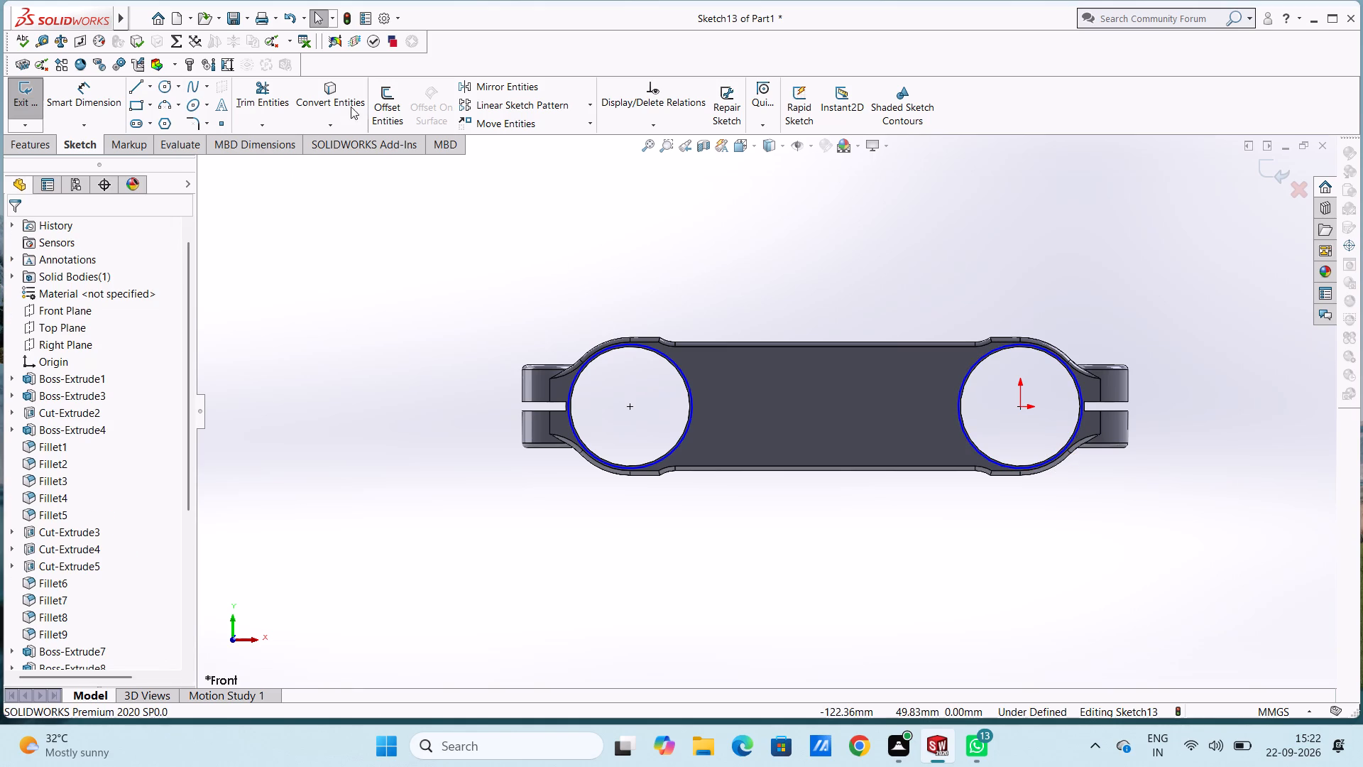
Dimension the diameters of both circles sketched around the through holes on the front face.
{"action": "left_click", "coordinate": [99, 94]}
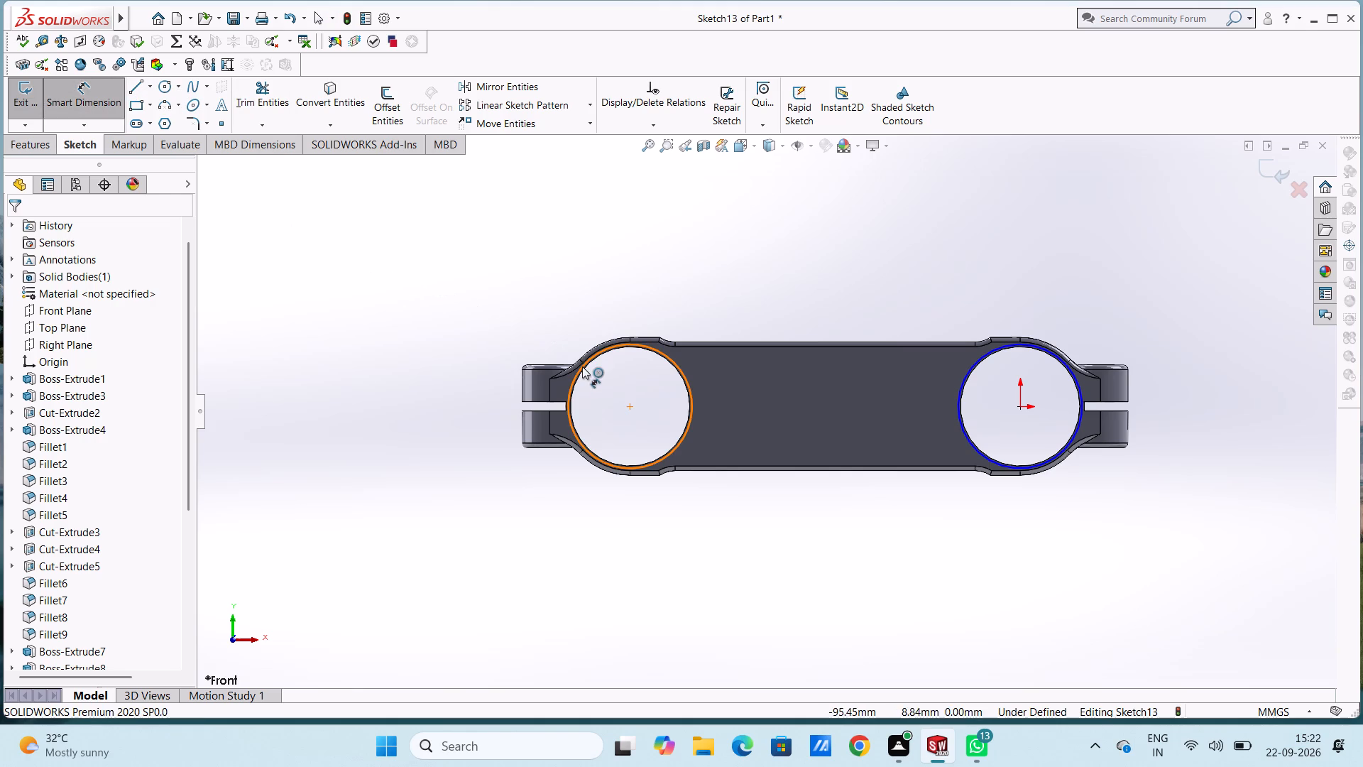
{"action": "left_click", "coordinate": [582, 366]}
{"action": "left_click", "coordinate": [442, 243]}
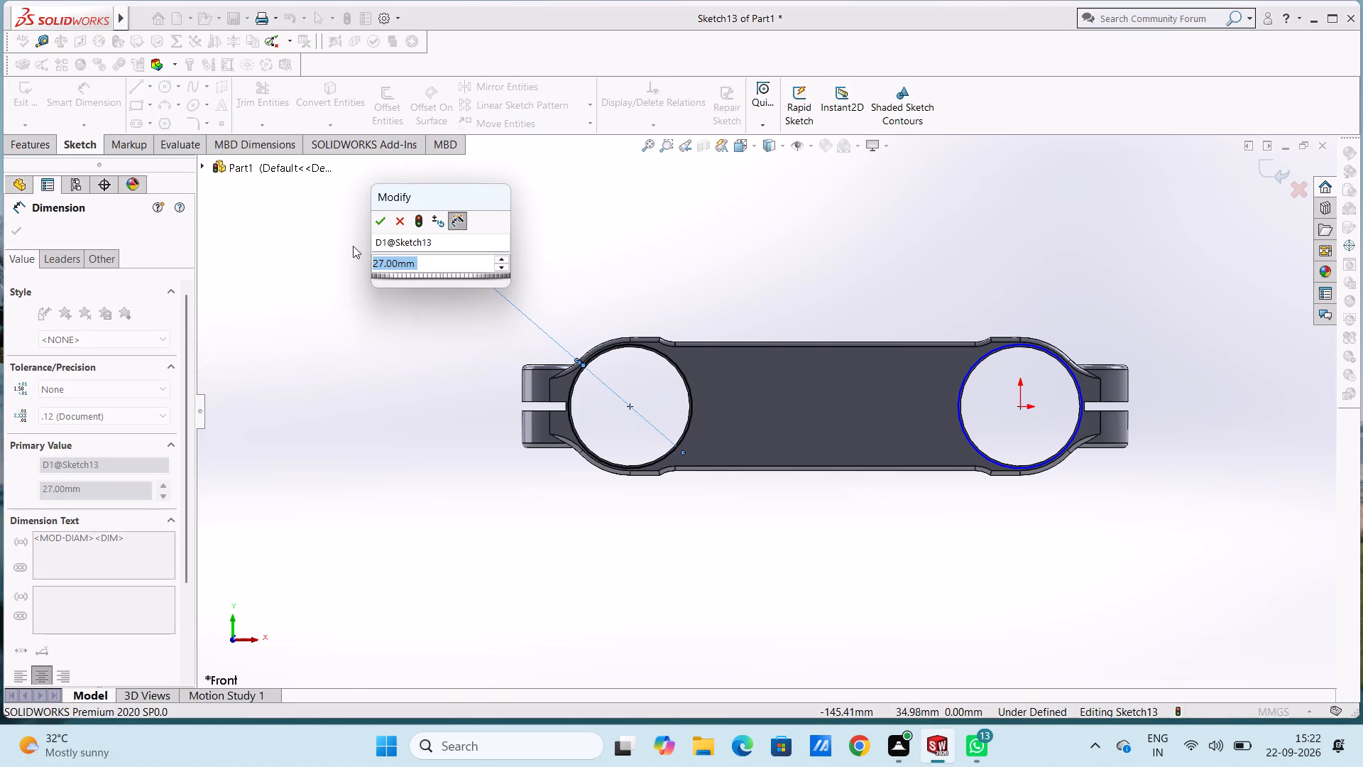
{"action": "left_click", "coordinate": [376, 222]}
{"action": "left_click", "coordinate": [317, 243]}
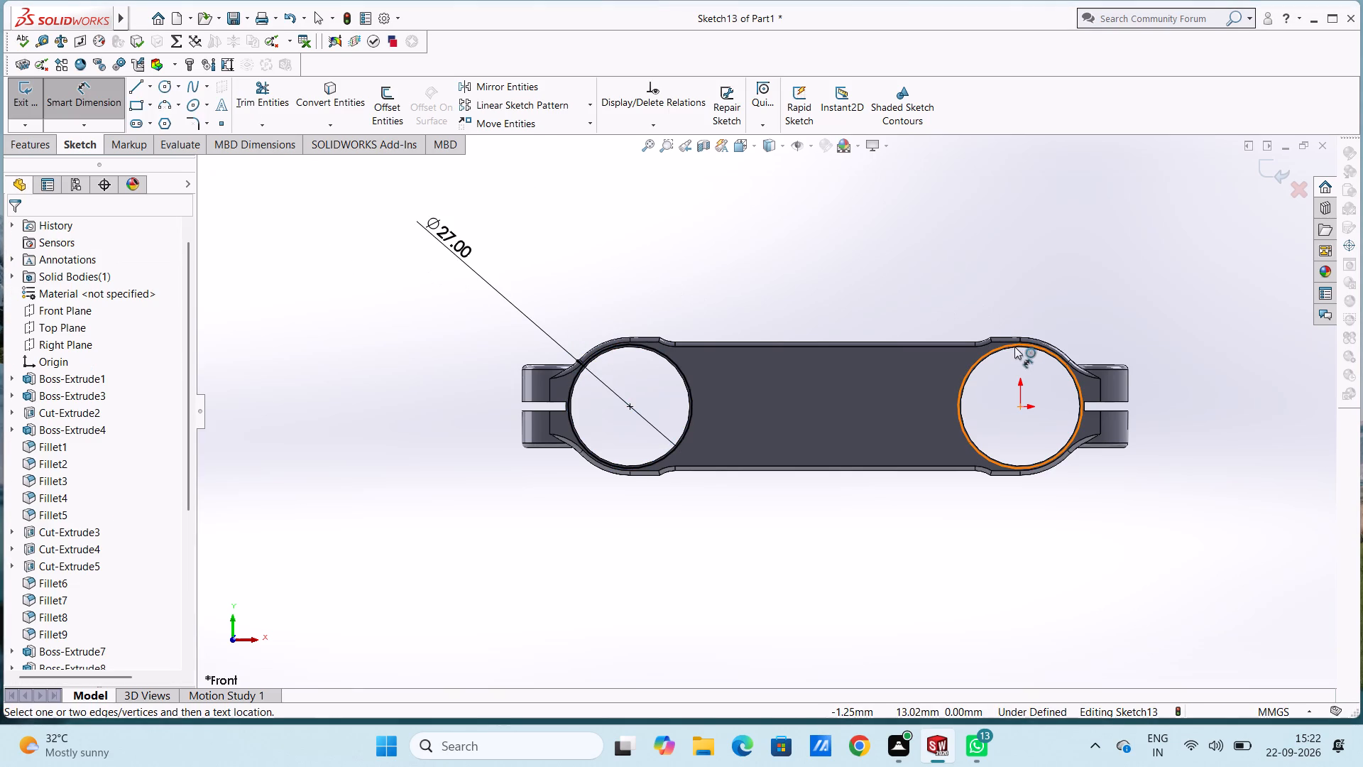
{"action": "left_click", "coordinate": [1014, 347]}
{"action": "left_click", "coordinate": [898, 241]}
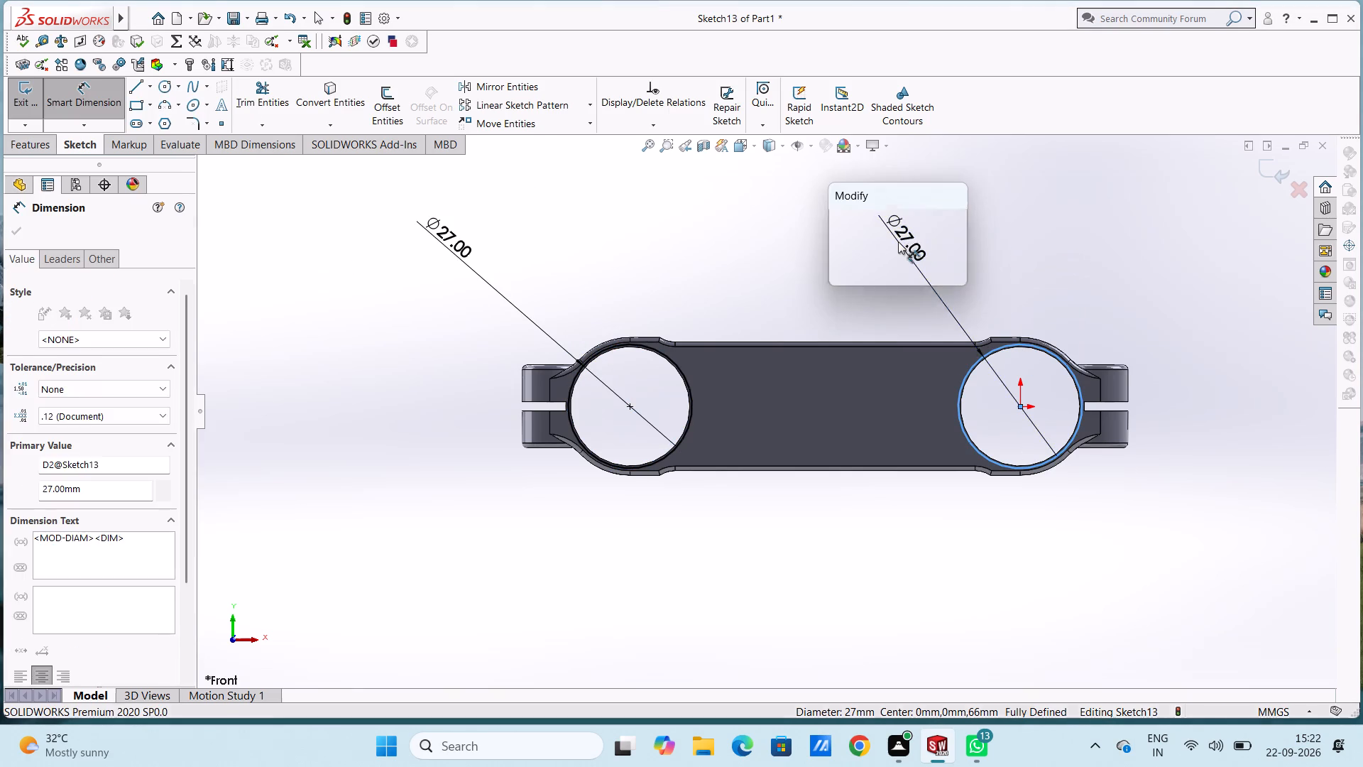
{"action": "left_click", "coordinate": [841, 218]}
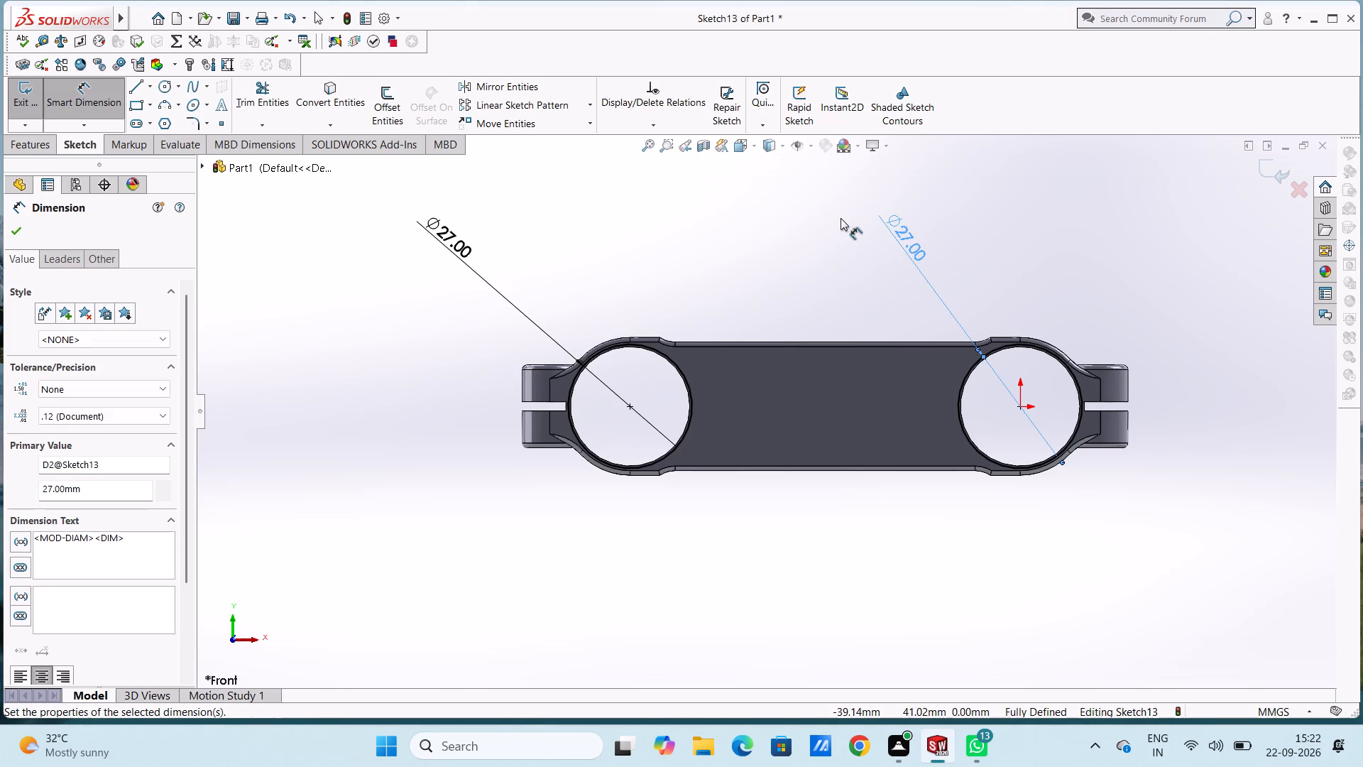
{"action": "key", "text": "Escape"}
{"action": "key", "text": "Escape"}
Cut-extrude both circles into the front face as a blind cut 6 mm deep to counterbore the through holes.
{"action": "middle_click_drag", "start_coordinate": [868, 205], "coordinate": [845, 244]}
{"action": "scroll", "coordinate": [823, 281], "scroll_direction": "down", "scroll_amount": 2}
{"action": "scroll", "coordinate": [811, 300], "scroll_direction": "up", "scroll_amount": 3}
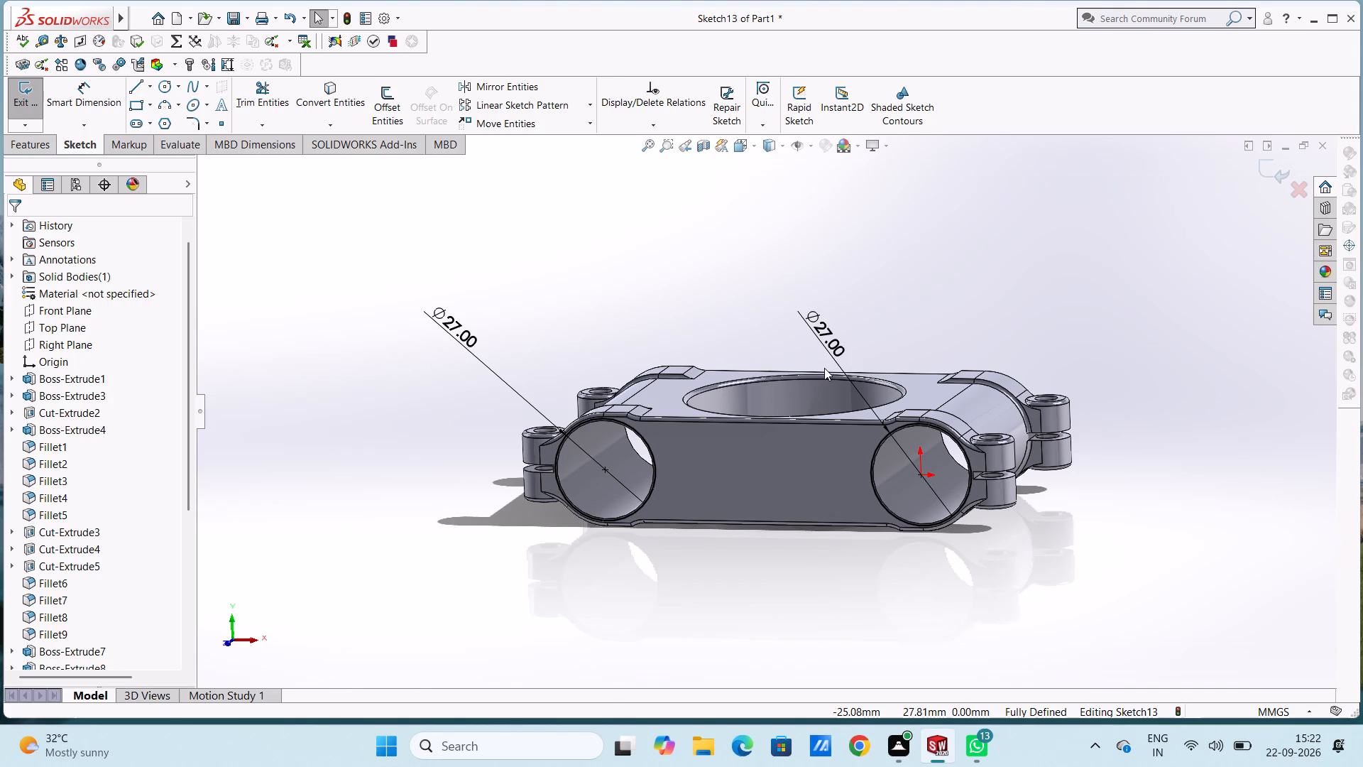
{"action": "scroll", "coordinate": [868, 459], "scroll_direction": "up", "scroll_amount": 2}
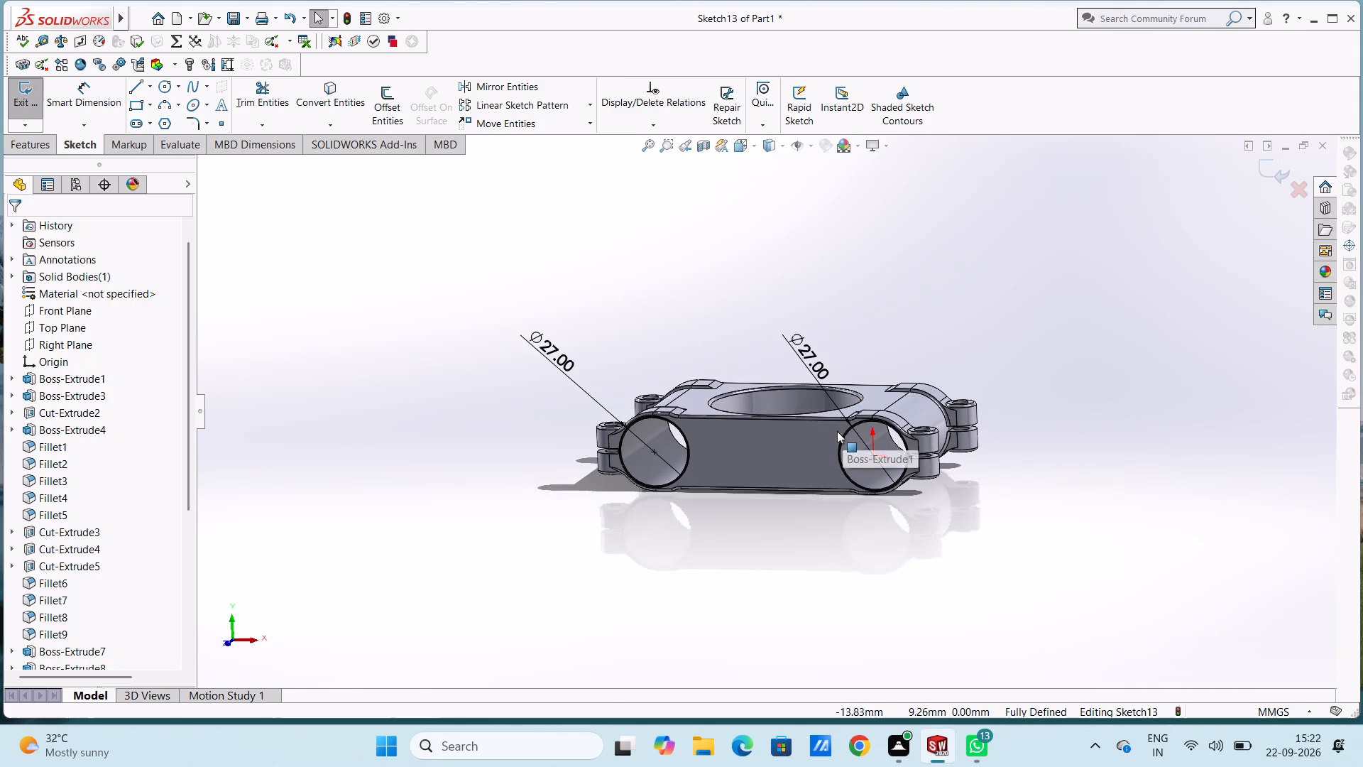
{"action": "scroll", "coordinate": [837, 431], "scroll_direction": "down", "scroll_amount": 4}
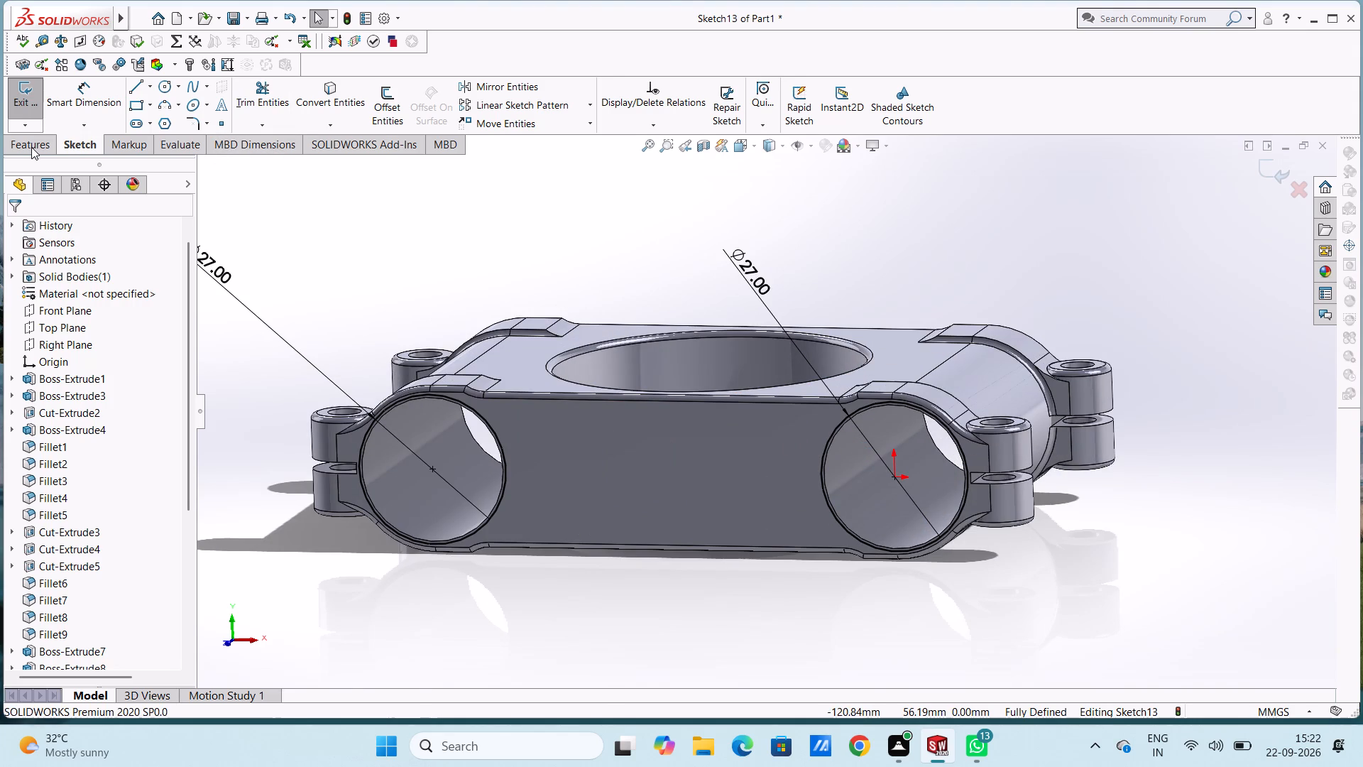
{"action": "left_click", "coordinate": [31, 147]}
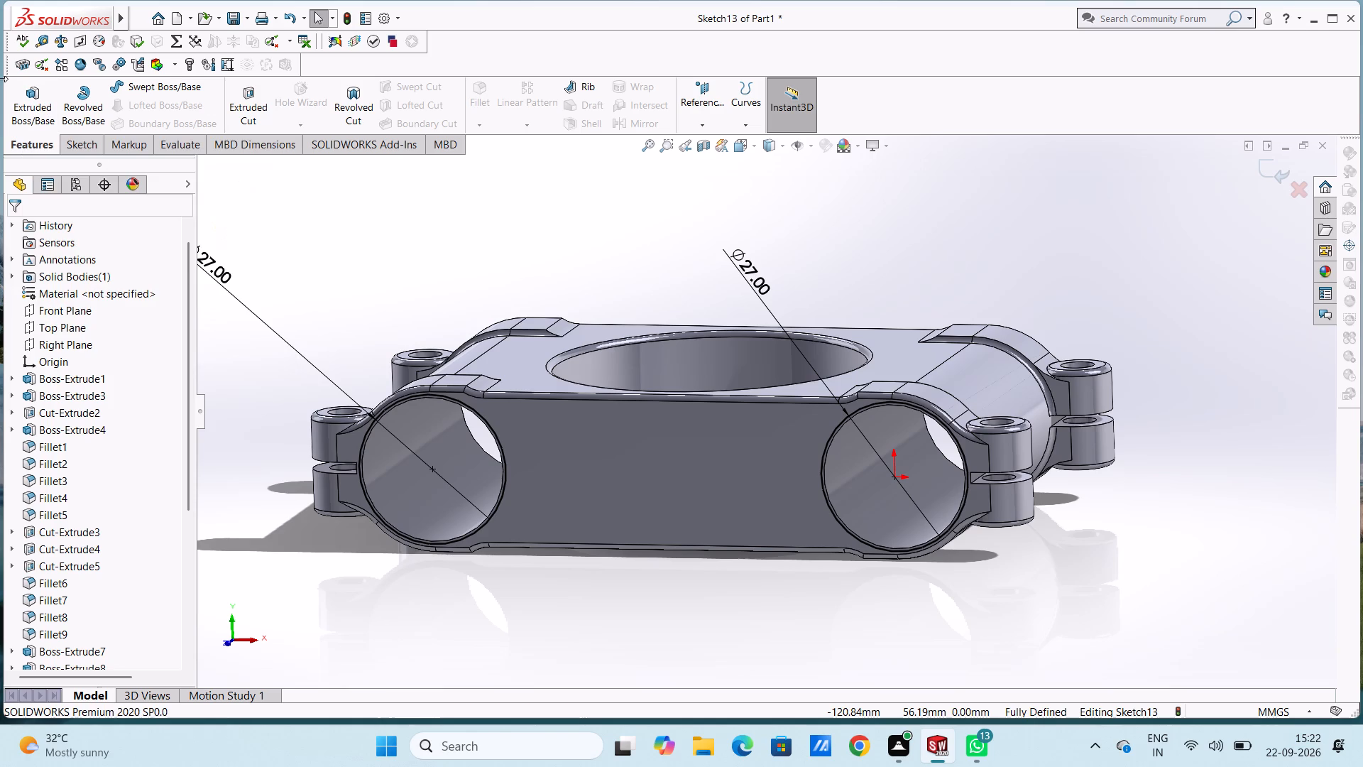
{"action": "left_click", "coordinate": [245, 96]}
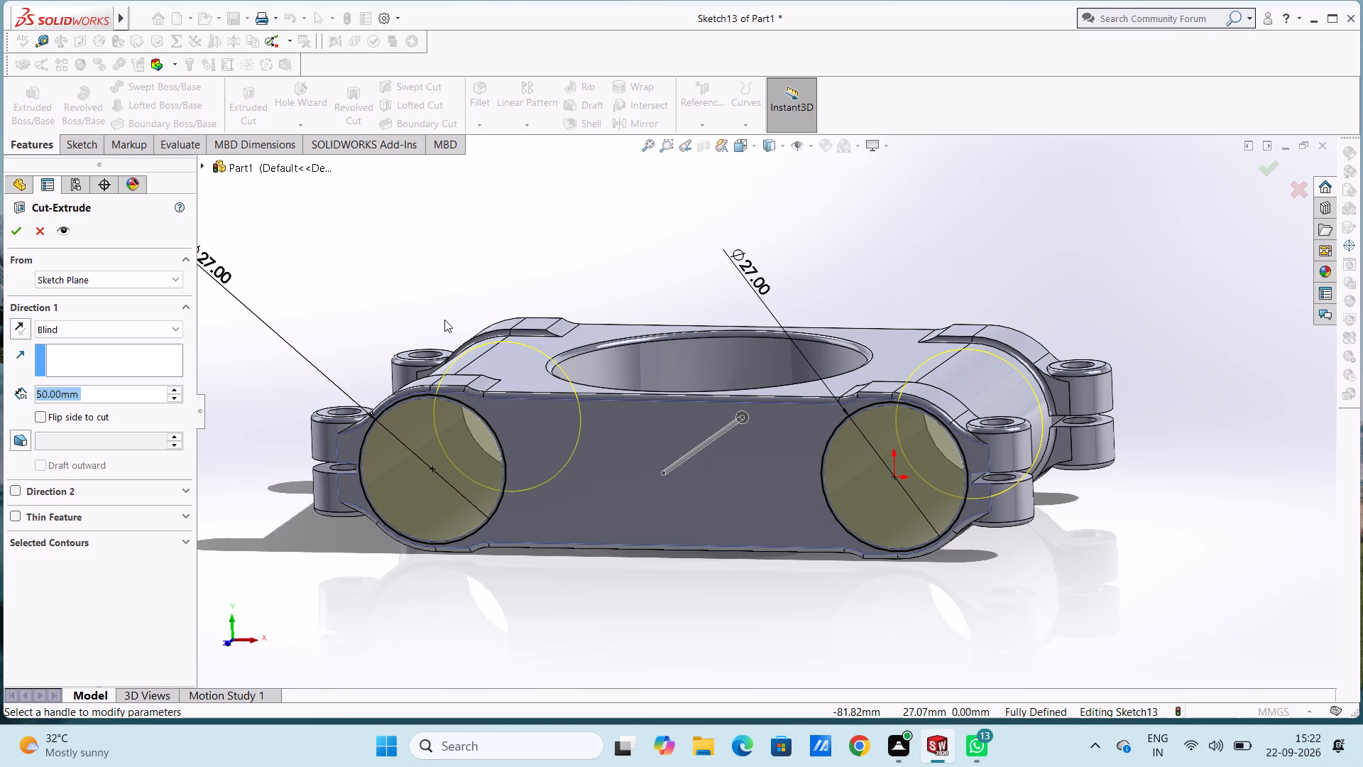
{"action": "scroll", "coordinate": [444, 320], "scroll_direction": "up", "scroll_amount": 2}
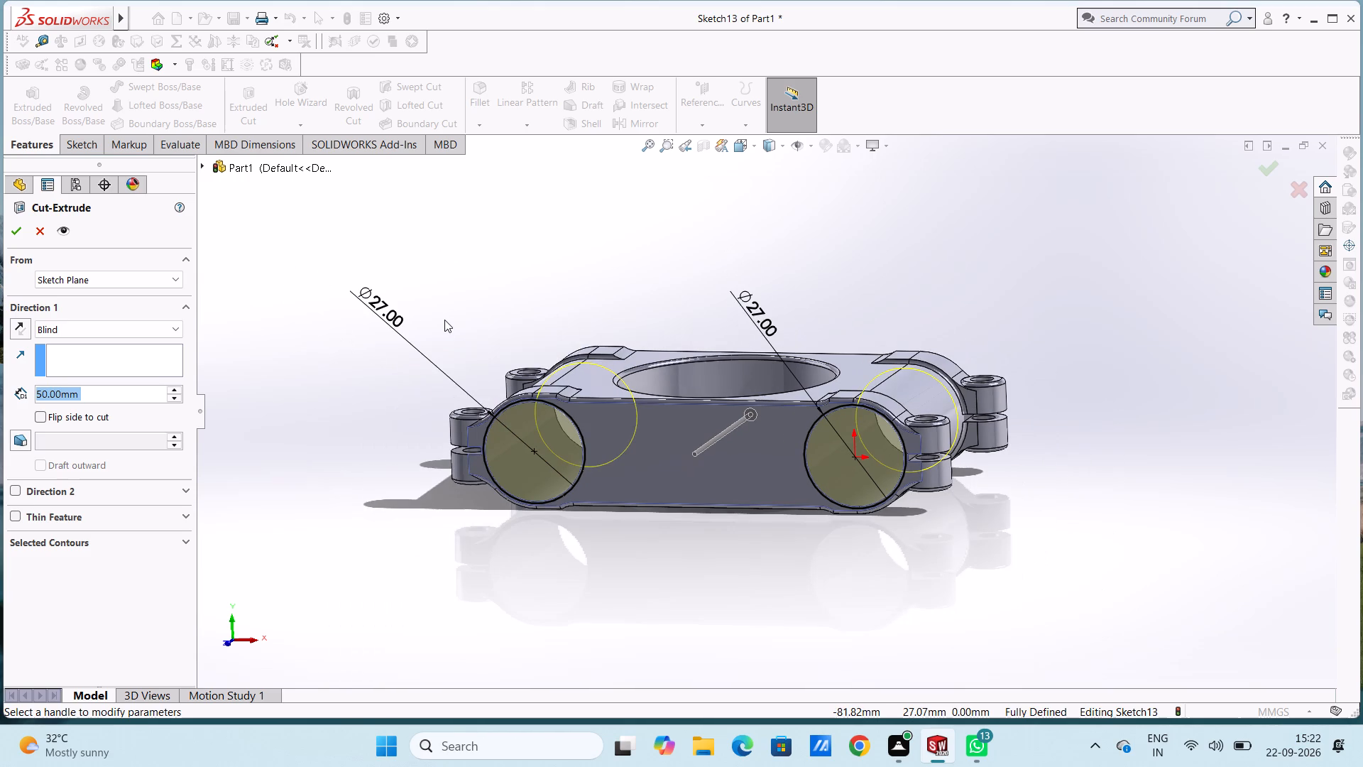
{"action": "scroll", "coordinate": [454, 329], "scroll_direction": "up", "scroll_amount": 1}
{"action": "middle_click_drag", "start_coordinate": [508, 362], "coordinate": [496, 385]}
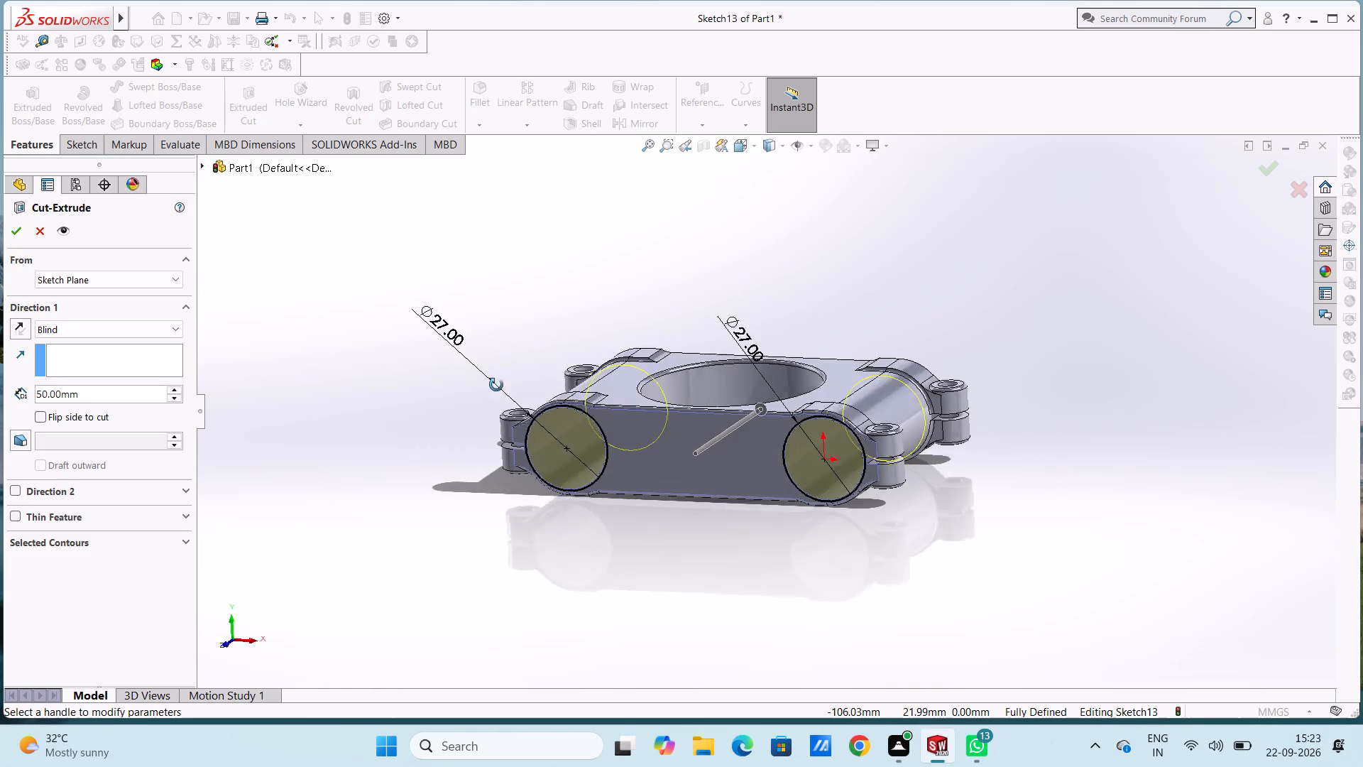
{"action": "middle_click_drag", "start_coordinate": [496, 385], "coordinate": [486, 437]}
{"action": "scroll", "coordinate": [478, 440], "scroll_direction": "up", "scroll_amount": 1}
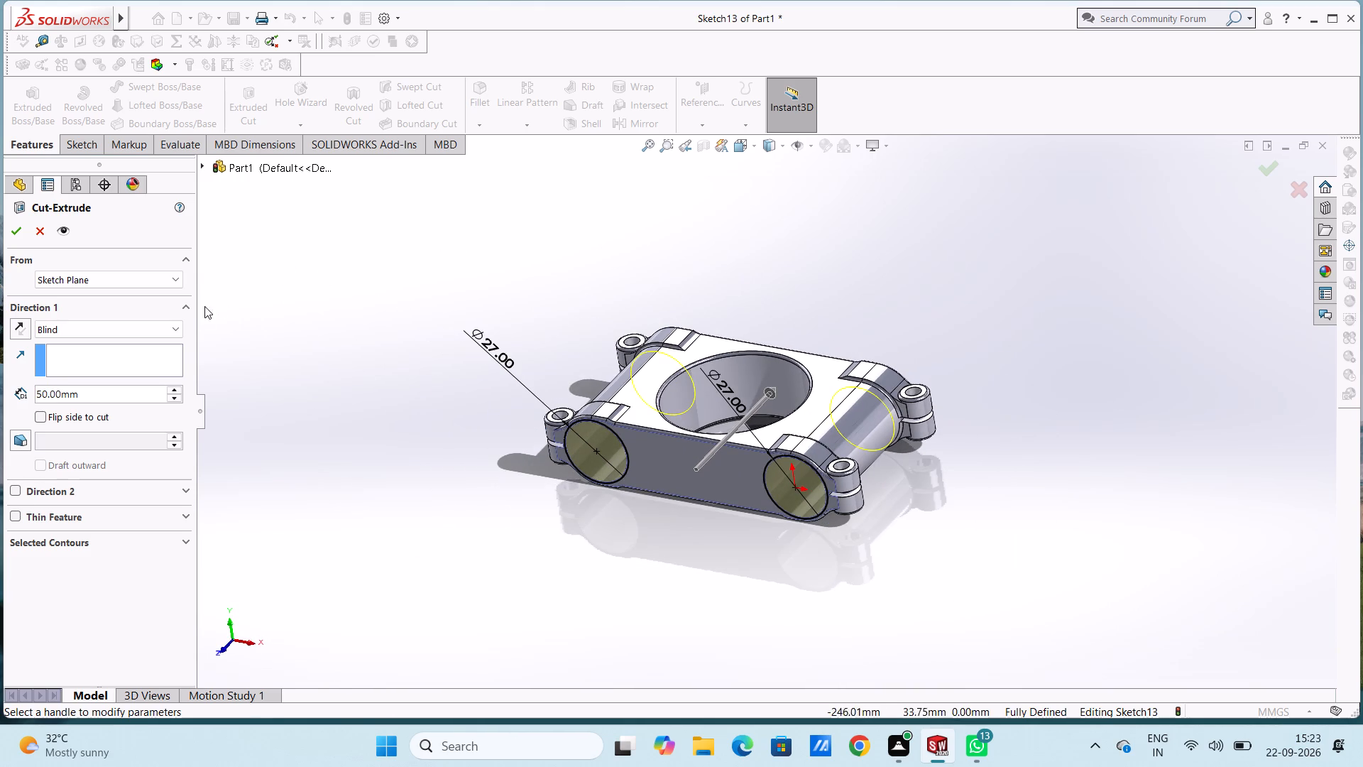
{"action": "double_click", "coordinate": [126, 393]}
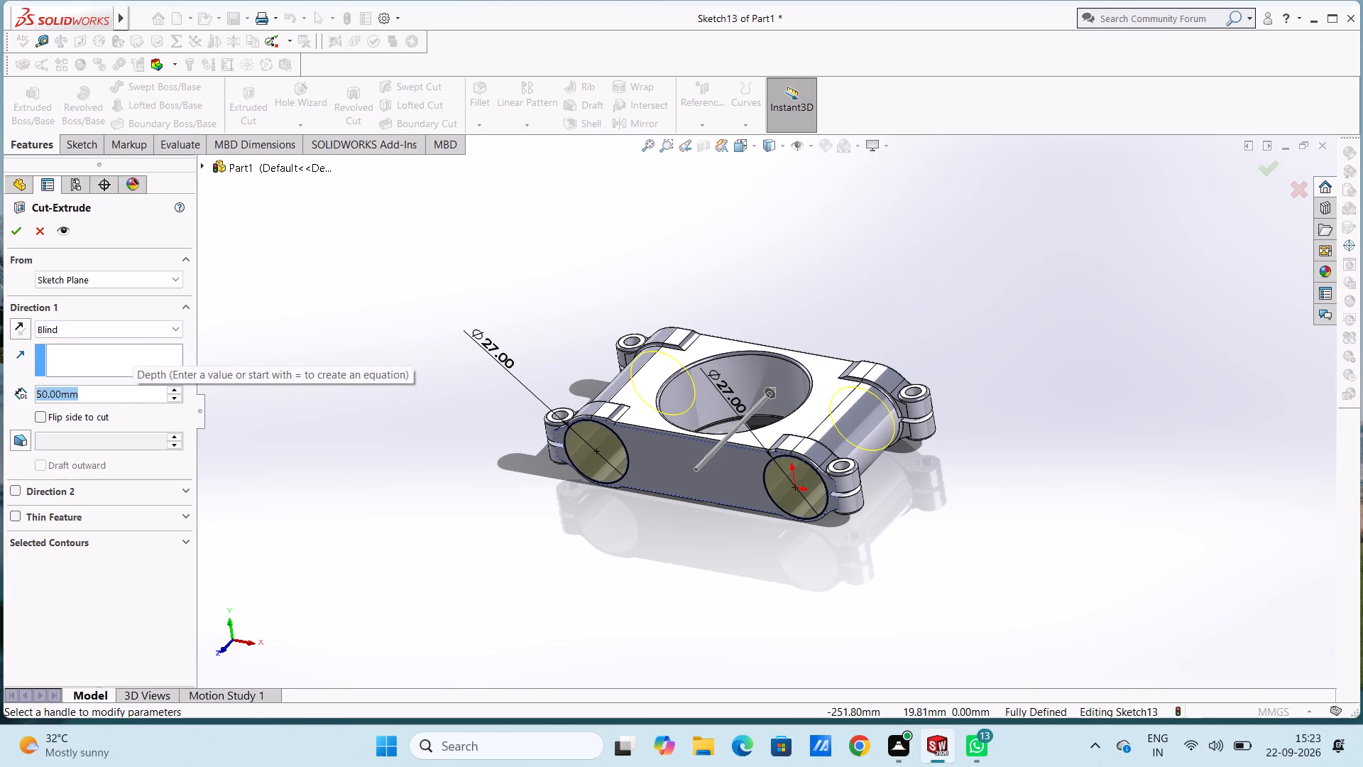
{"action": "type", "text": "10"}
{"action": "key", "text": "Return"}
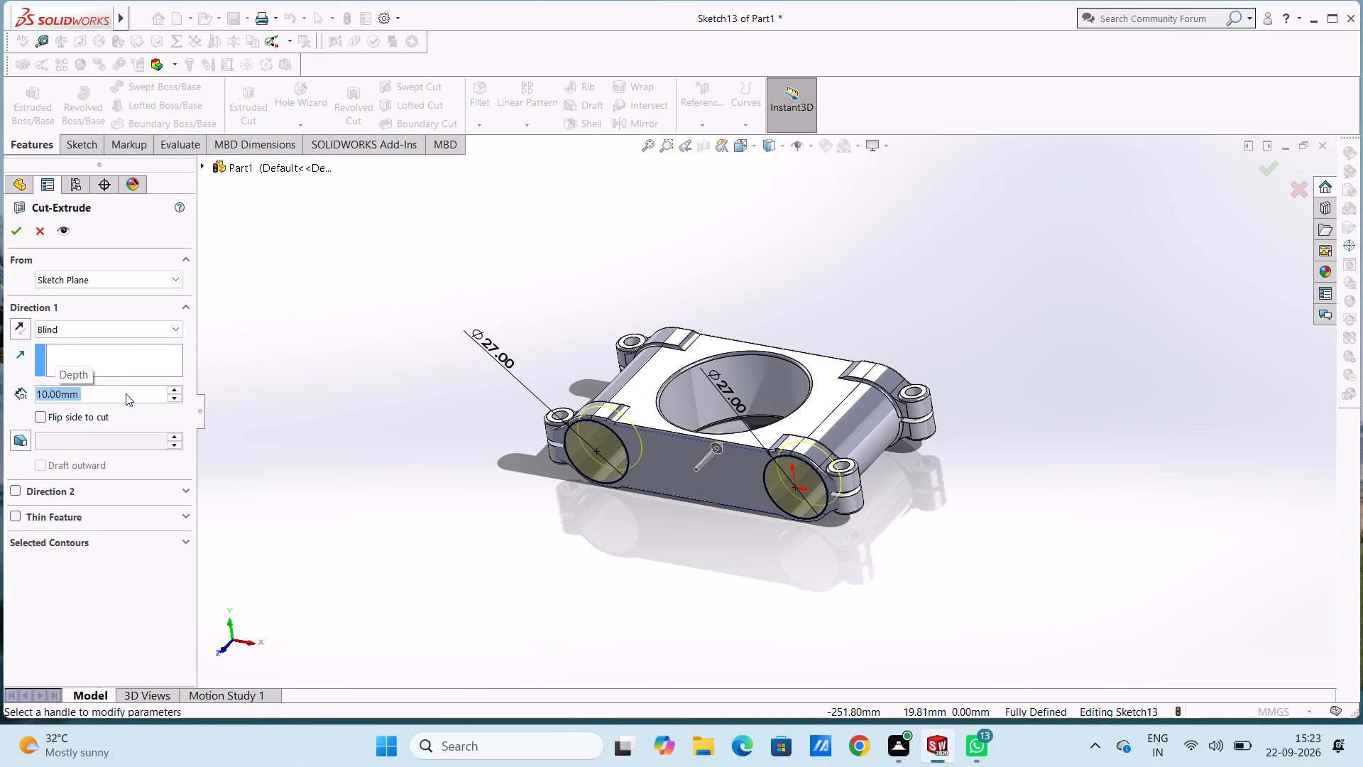
{"action": "key", "text": "6"}
{"action": "key", "text": "Return"}
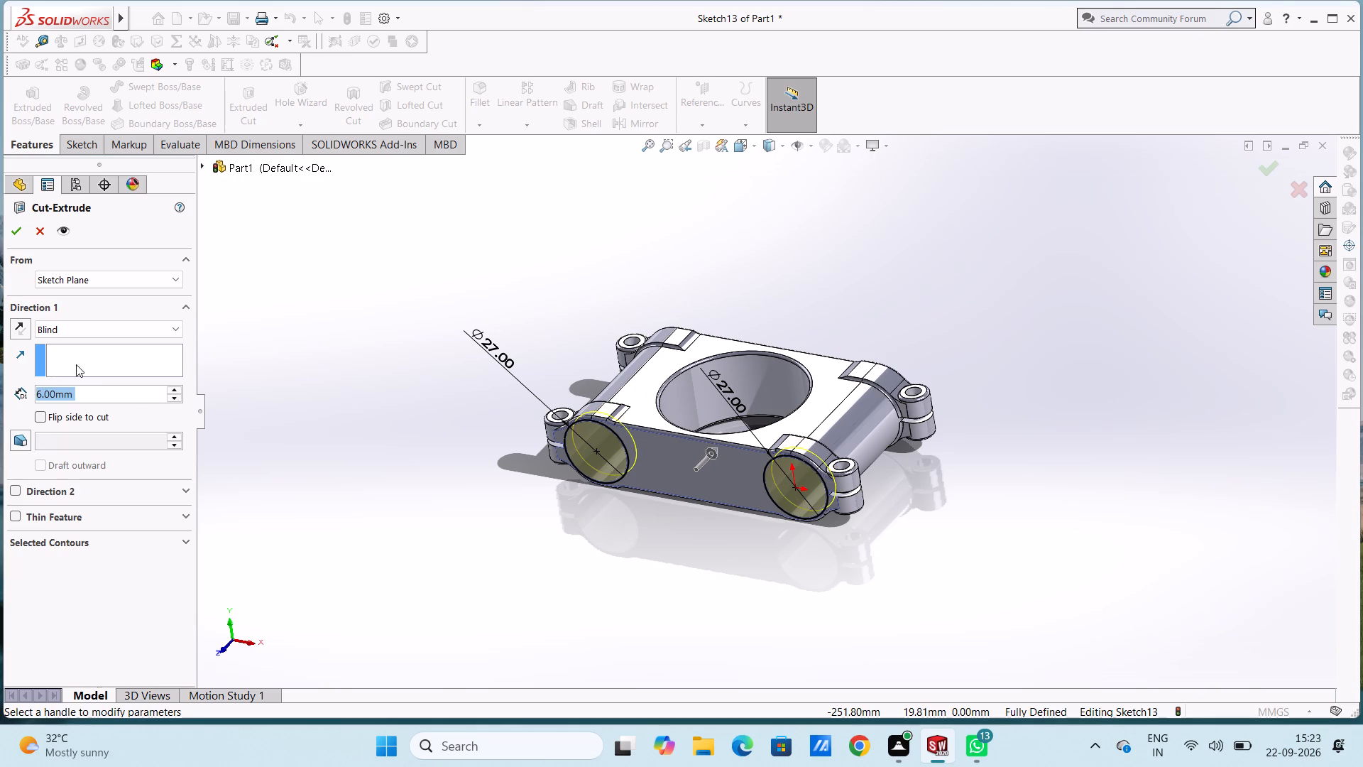
{"action": "left_click", "coordinate": [21, 237]}
{"action": "left_click", "coordinate": [413, 339]}
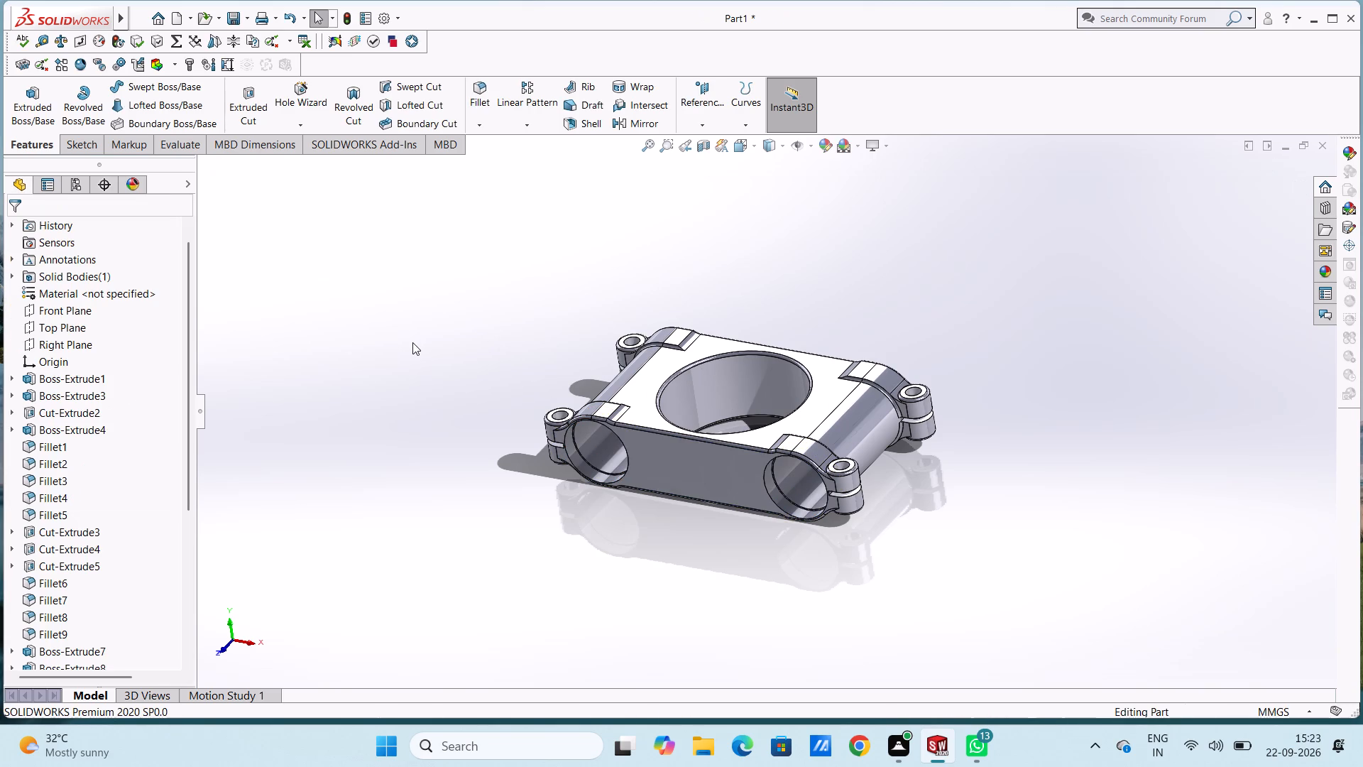
On the body's back face, sketch a 13.5 mm radius circle centred on the origin, concentric with the through hole.
{"action": "key", "text": "ctrl+2"}
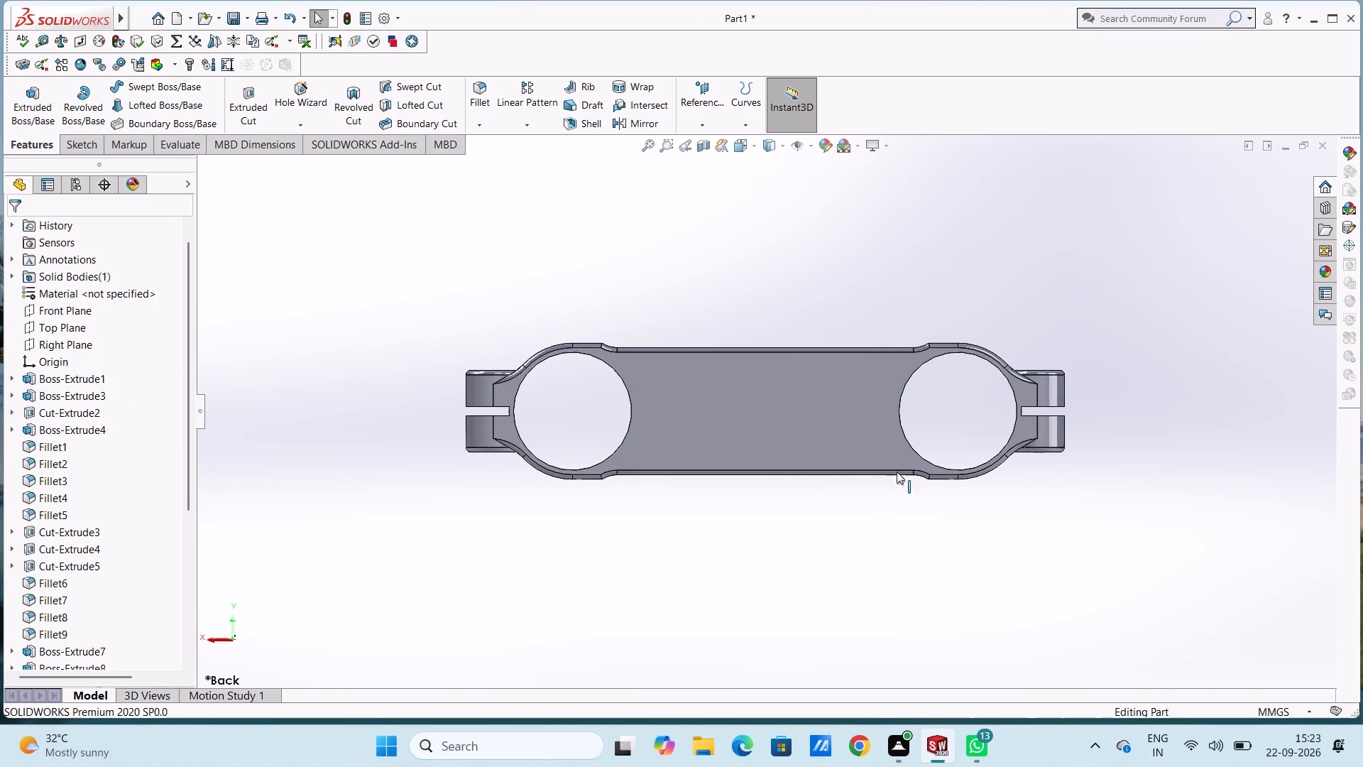
{"action": "left_click", "coordinate": [814, 391]}
{"action": "left_click", "coordinate": [877, 350]}
{"action": "left_click", "coordinate": [821, 312]}
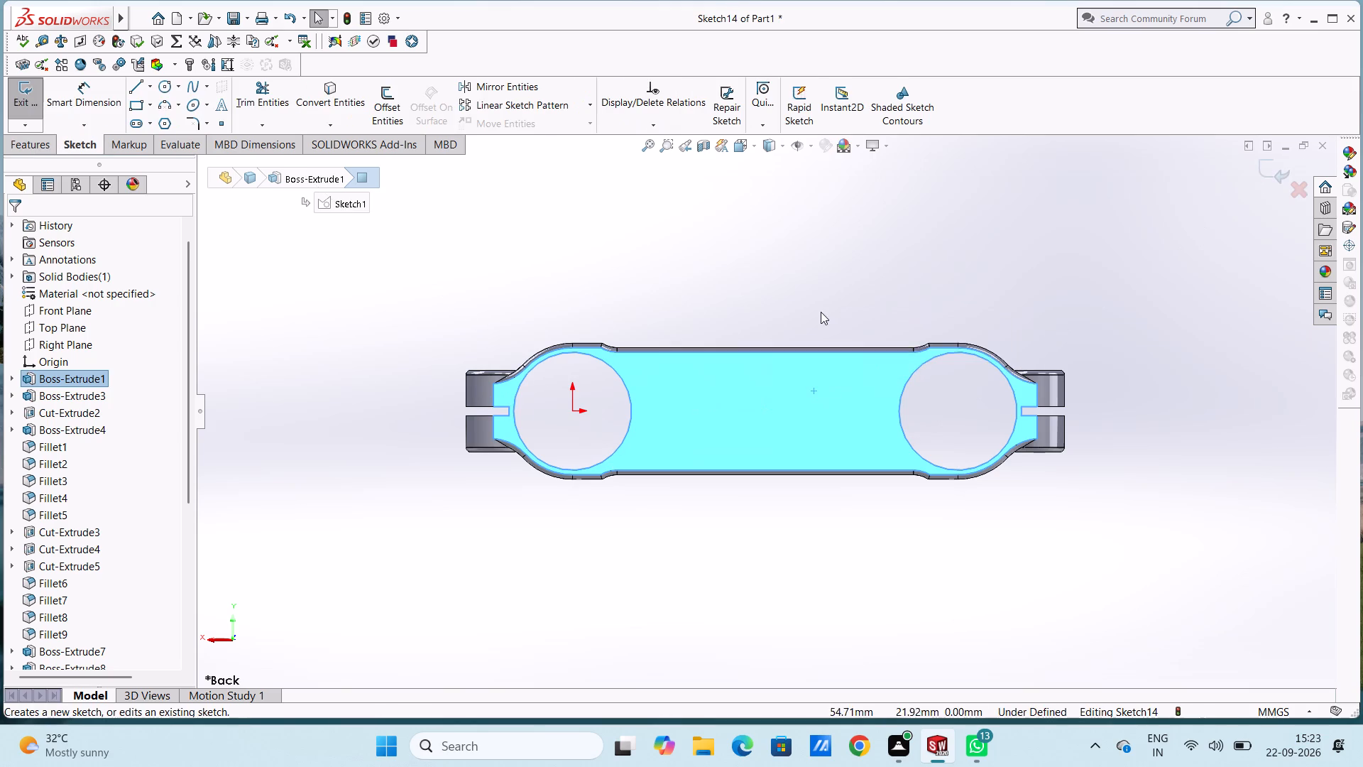
{"action": "left_click", "coordinate": [163, 85]}
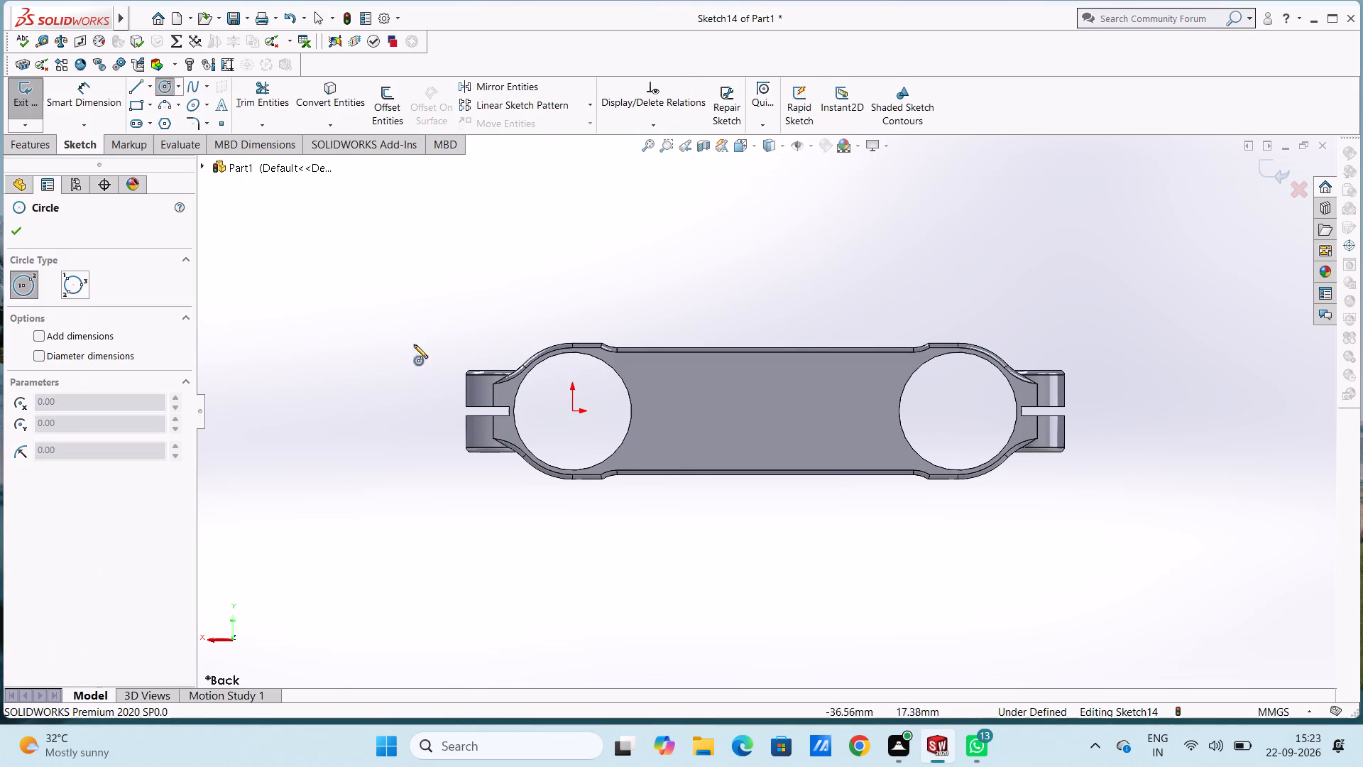
{"action": "left_click", "coordinate": [574, 410]}
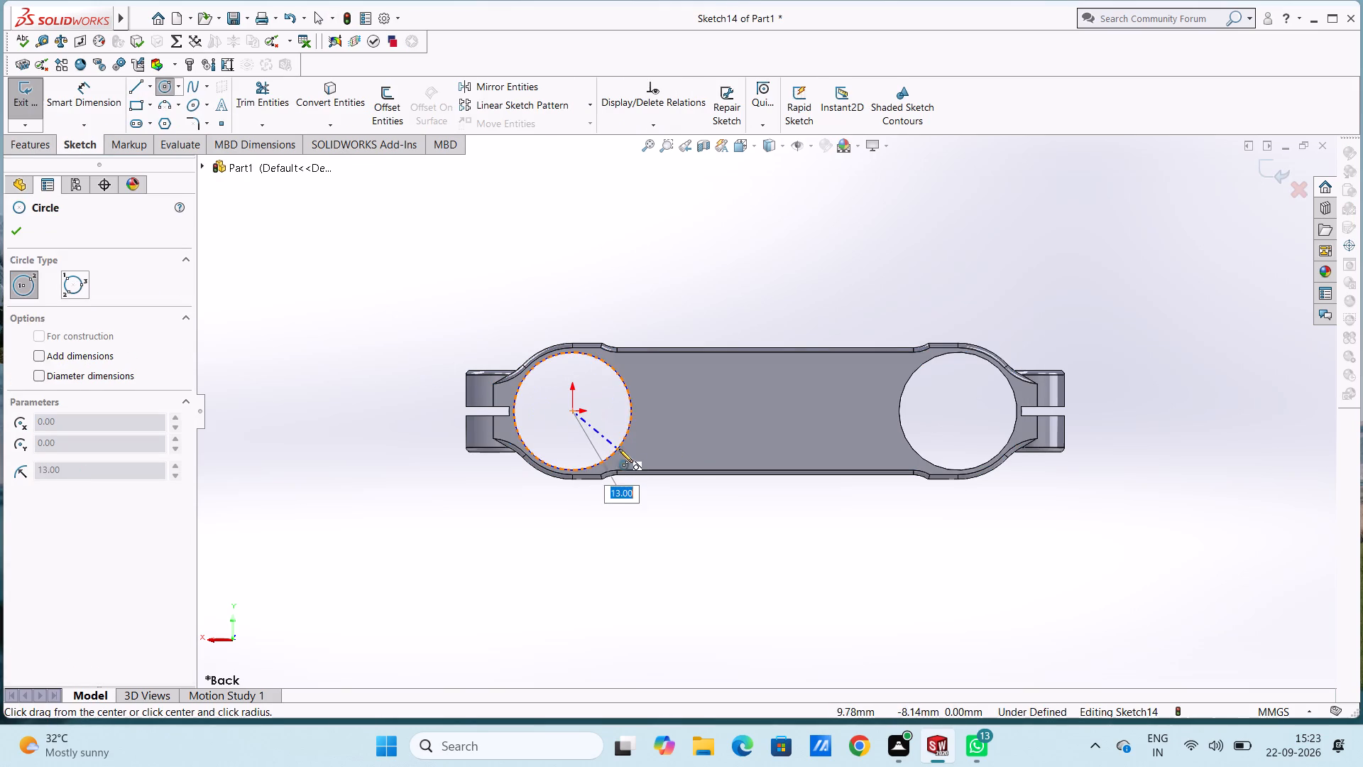
{"action": "type", "text": "13.5"}
{"action": "key", "text": "Return"}
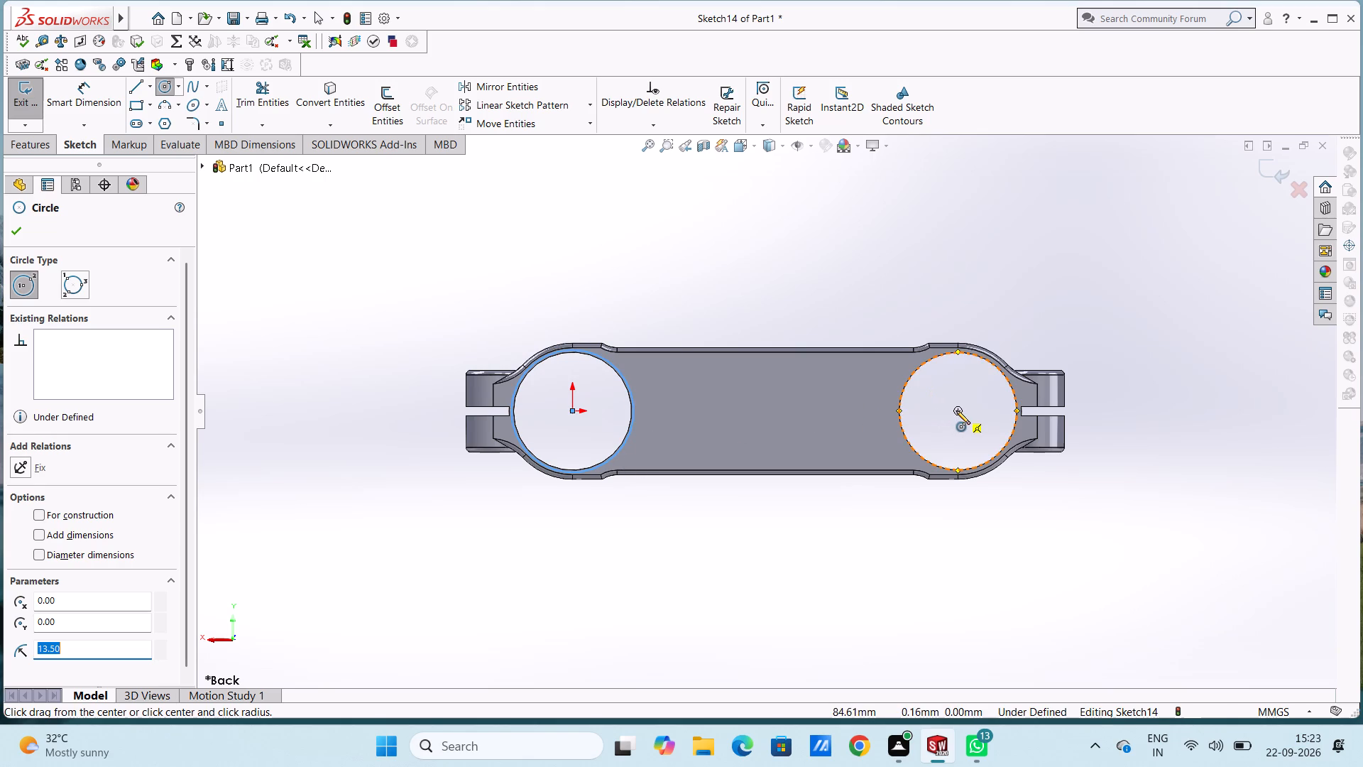
Sketch a second 13.5 mm radius circle on the back face, concentric with the through hole at the negative-X end.
{"action": "left_click", "coordinate": [956, 410]}
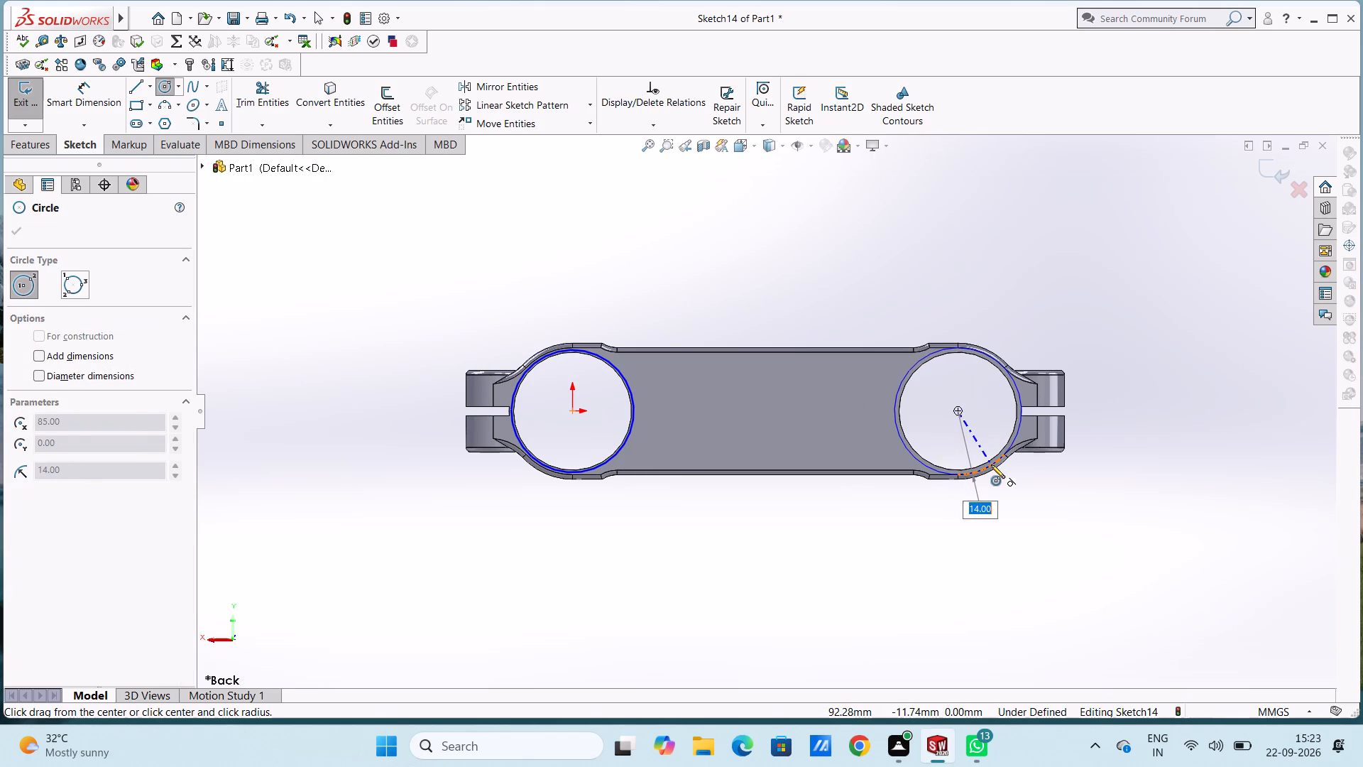
{"action": "type", "text": "13.5"}
{"action": "key", "text": "Return"}
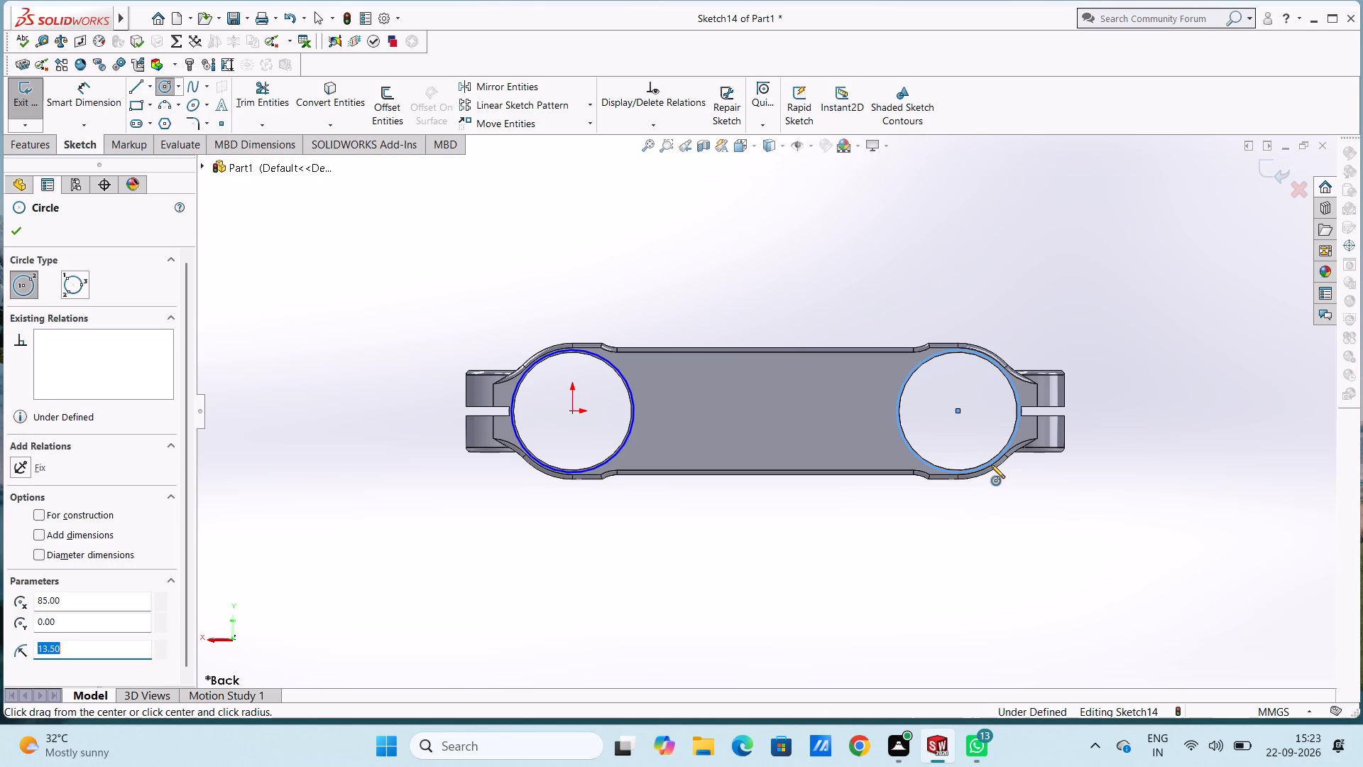
{"action": "key", "text": "Escape"}
{"action": "key", "text": "Escape"}
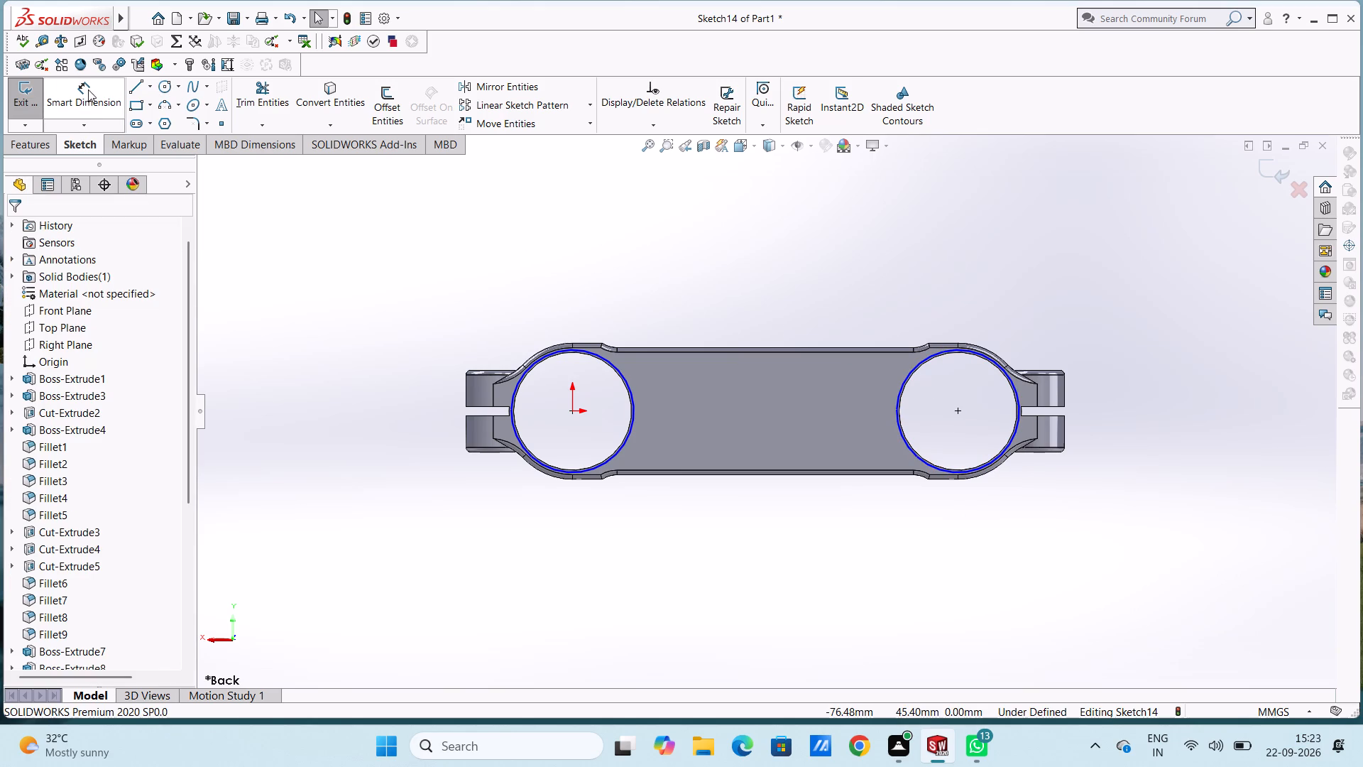
Dimension the diameters of both circles sketched around the through holes on the back face.
{"action": "left_click", "coordinate": [92, 104]}
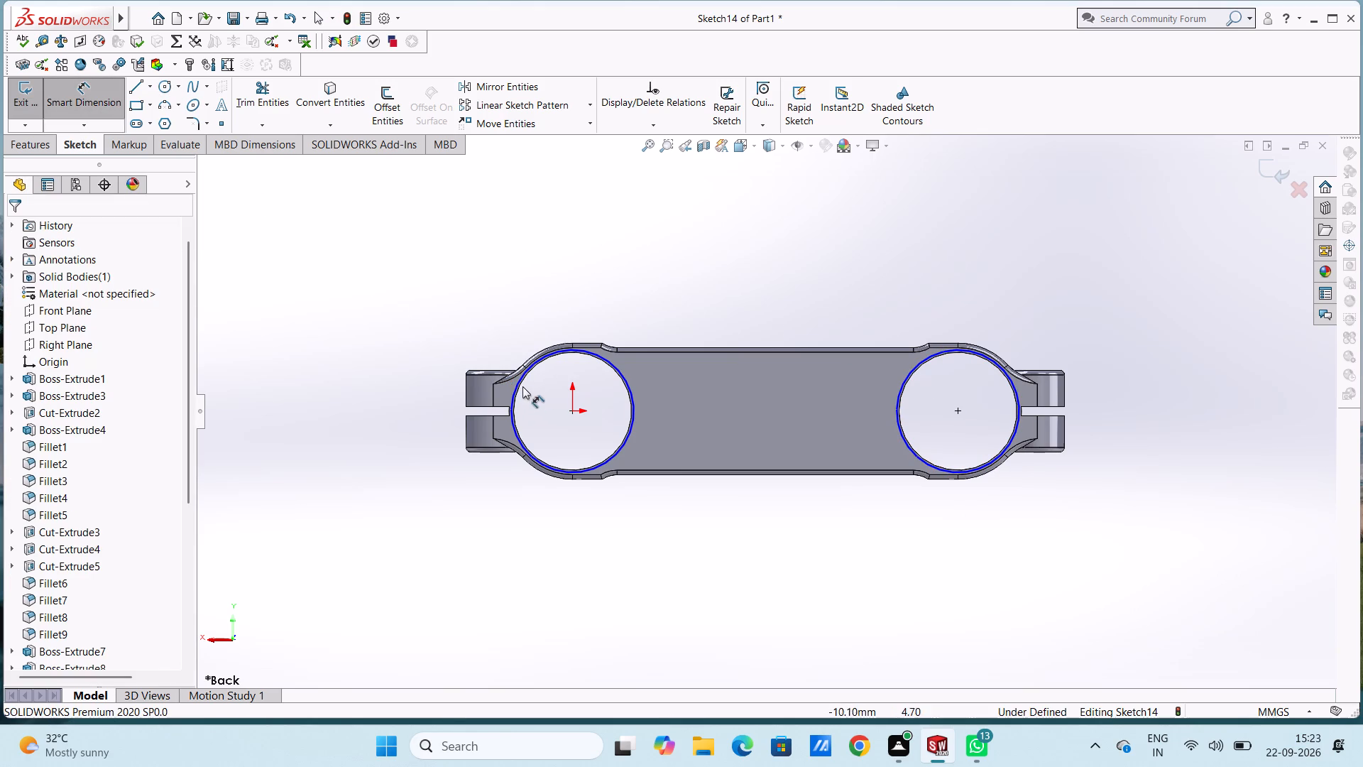
{"action": "left_click", "coordinate": [518, 388]}
{"action": "left_click", "coordinate": [429, 236]}
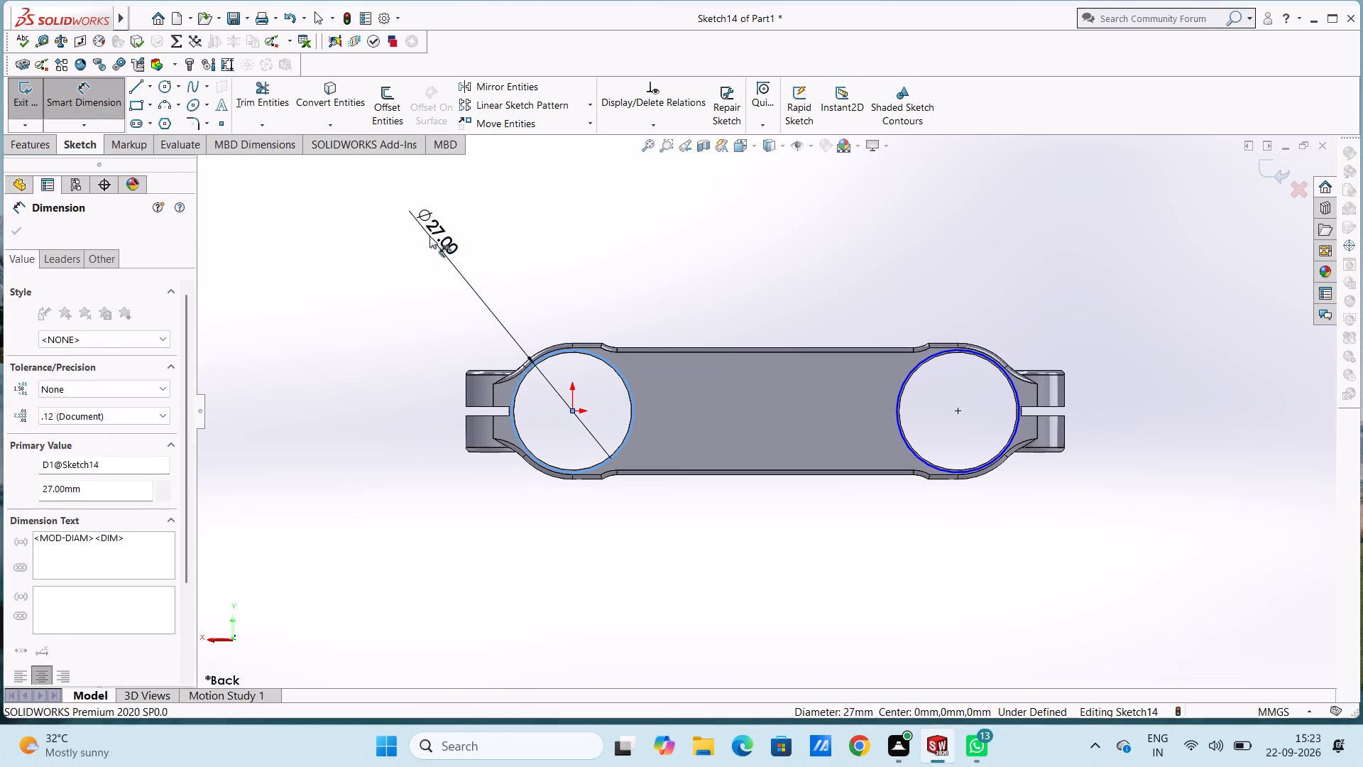
{"action": "left_click", "coordinate": [371, 210]}
{"action": "left_click", "coordinate": [355, 244]}
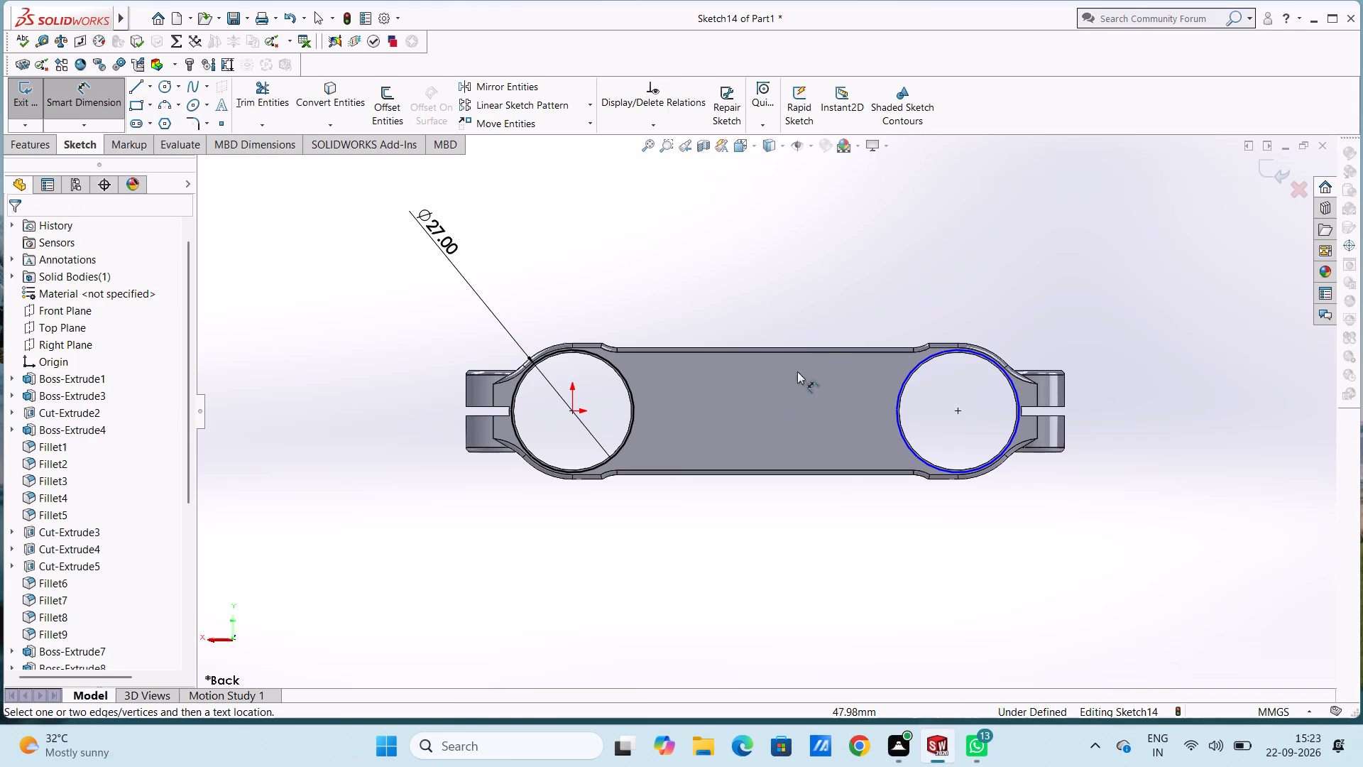
{"action": "left_click", "coordinate": [897, 391]}
{"action": "left_click", "coordinate": [866, 269]}
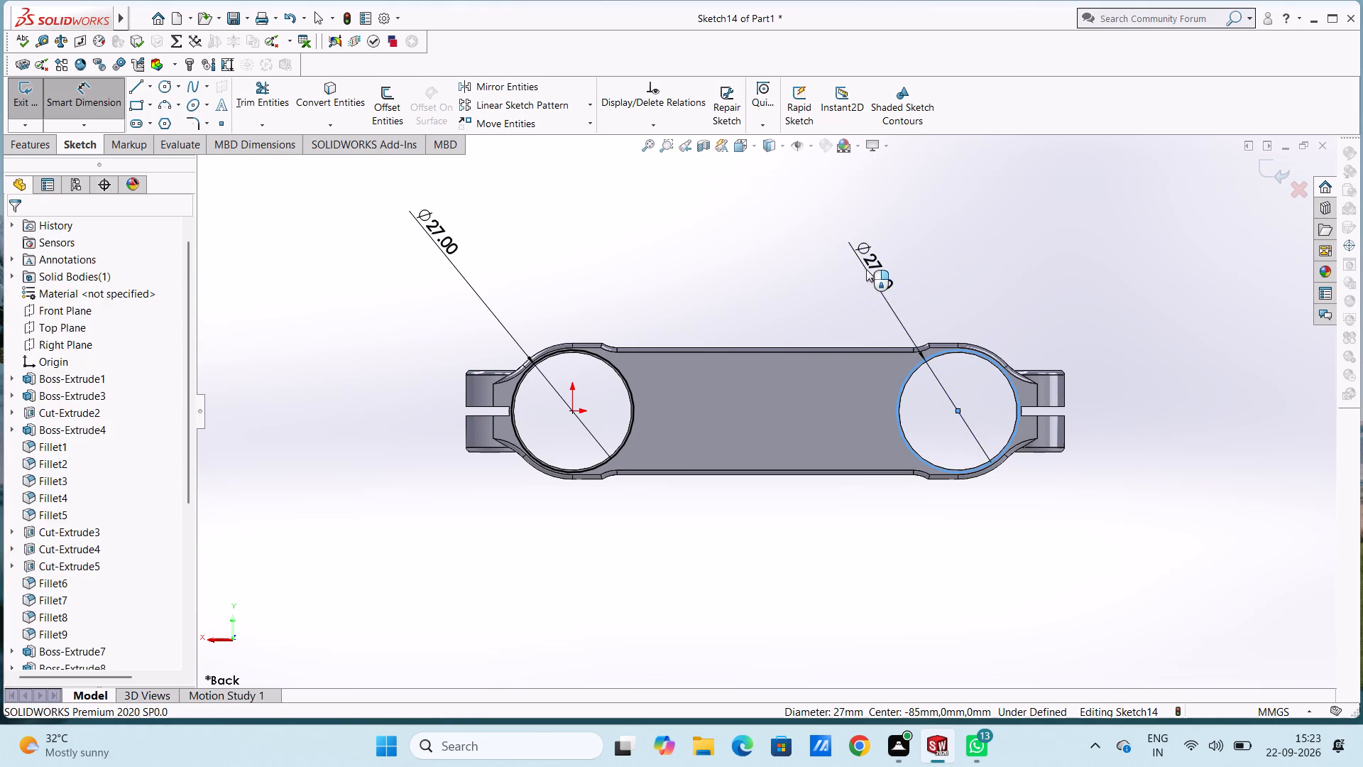
{"action": "left_click", "coordinate": [809, 248]}
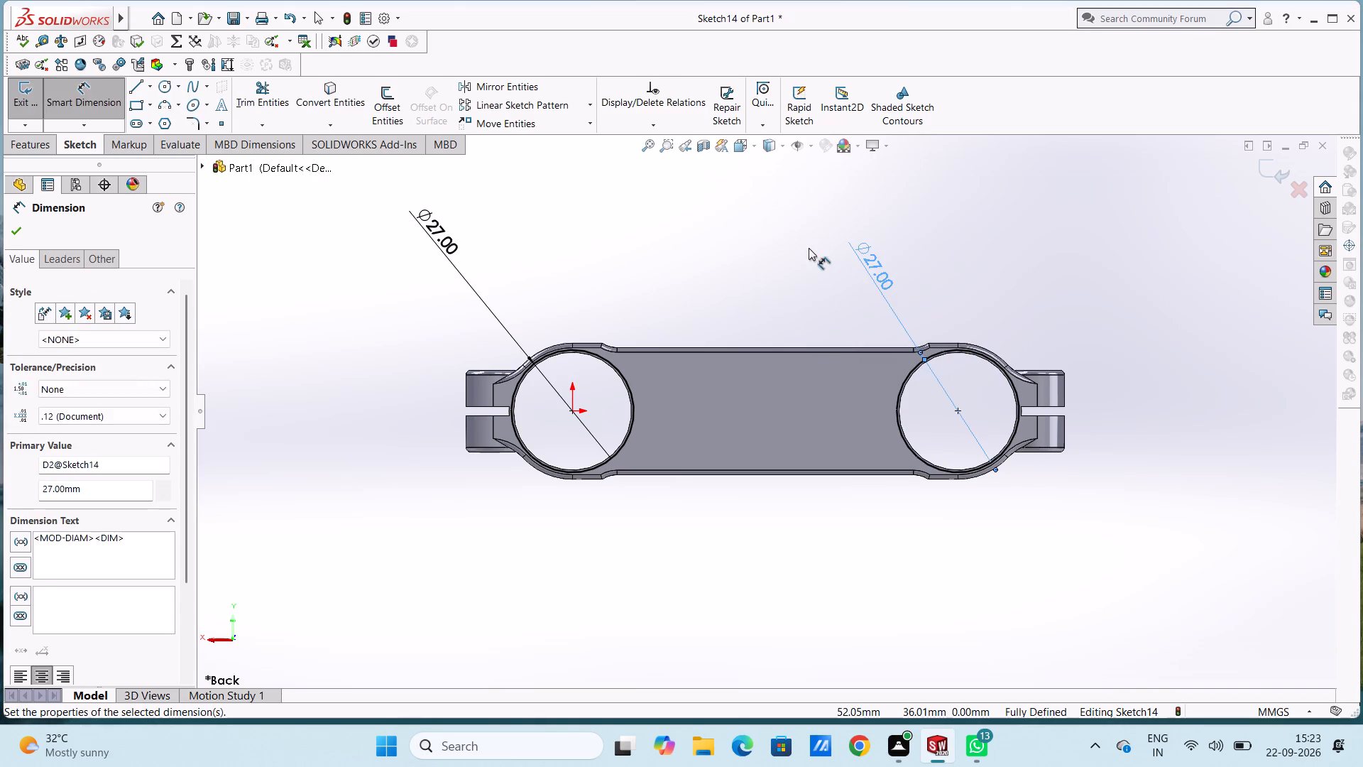
{"action": "key", "text": "Escape"}
{"action": "key", "text": "Escape"}
Cut-extrude both circles into the back face as a blind cut 6 mm deep to counterbore the through holes.
{"action": "middle_click_drag", "start_coordinate": [995, 273], "coordinate": [978, 299]}
{"action": "scroll", "coordinate": [978, 299], "scroll_direction": "down", "scroll_amount": 1}
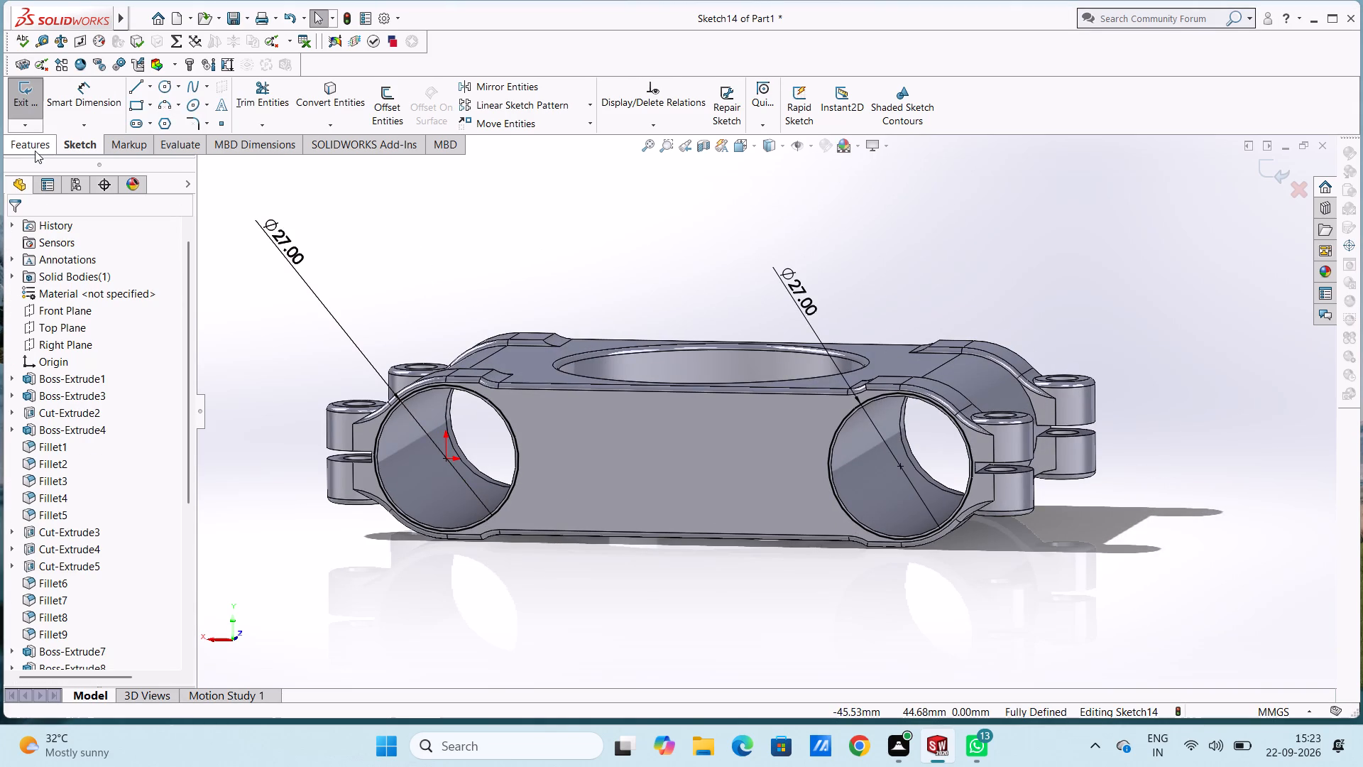
{"action": "left_click", "coordinate": [35, 151]}
{"action": "left_click", "coordinate": [251, 102]}
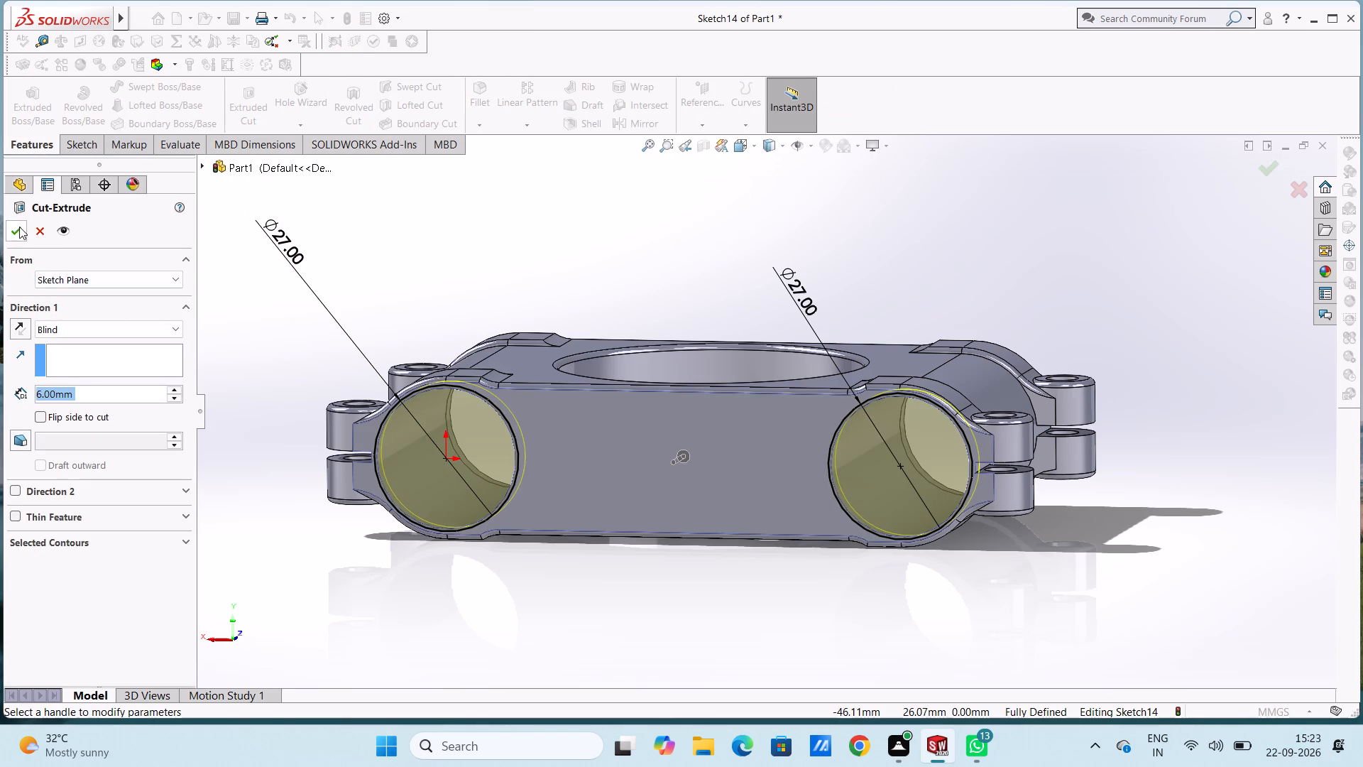
{"action": "left_click", "coordinate": [18, 228]}
{"action": "left_click", "coordinate": [322, 243]}
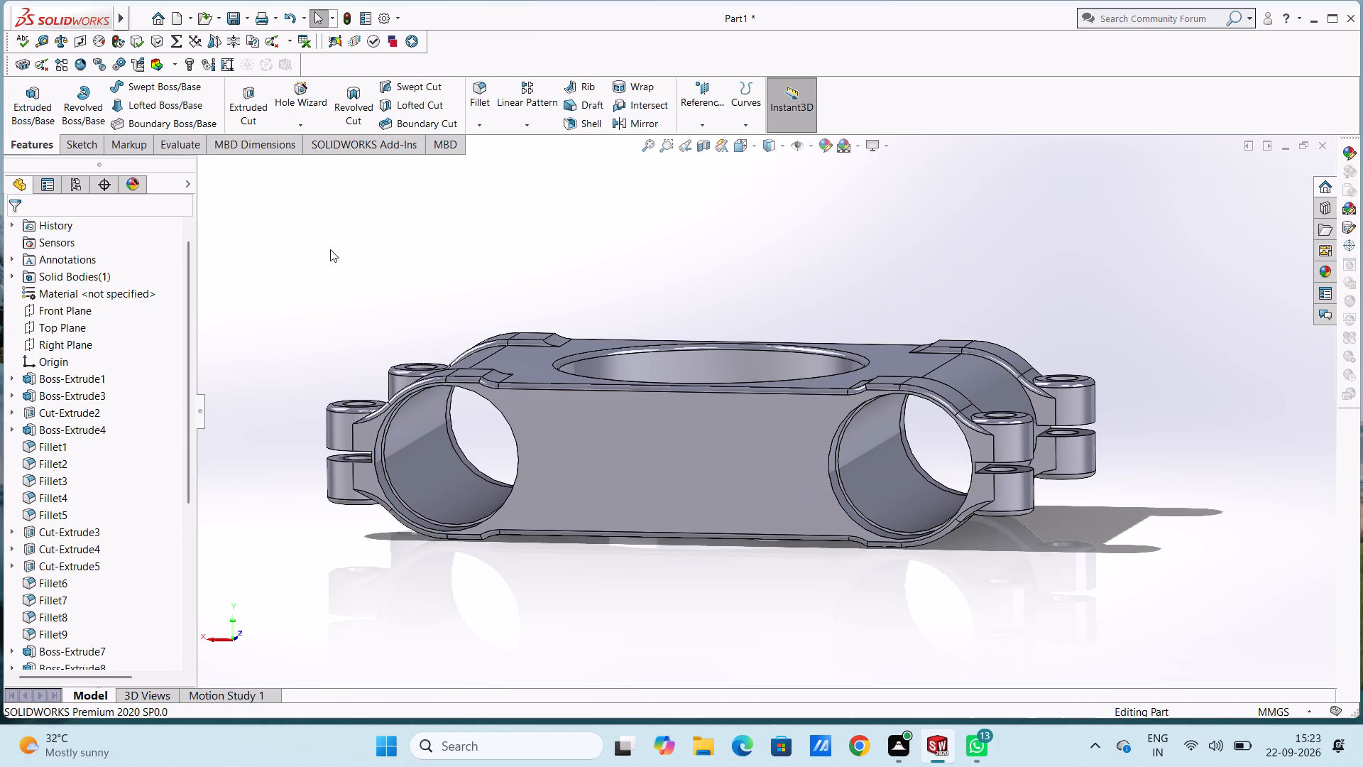
Examine the counterbored clamp body from several angles, including the front and top views.
{"action": "scroll", "coordinate": [344, 275], "scroll_direction": "up", "scroll_amount": 1}
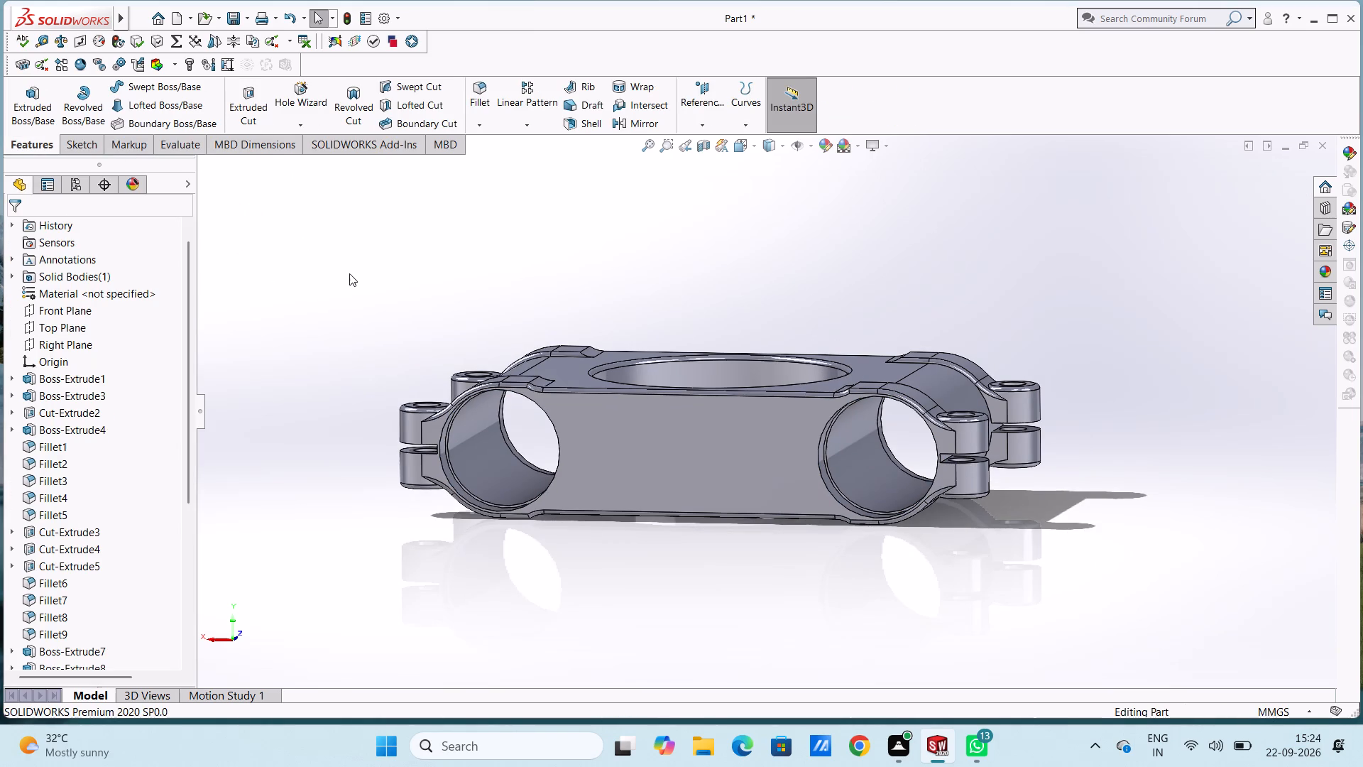
{"action": "middle_click_drag", "start_coordinate": [359, 276], "coordinate": [370, 293]}
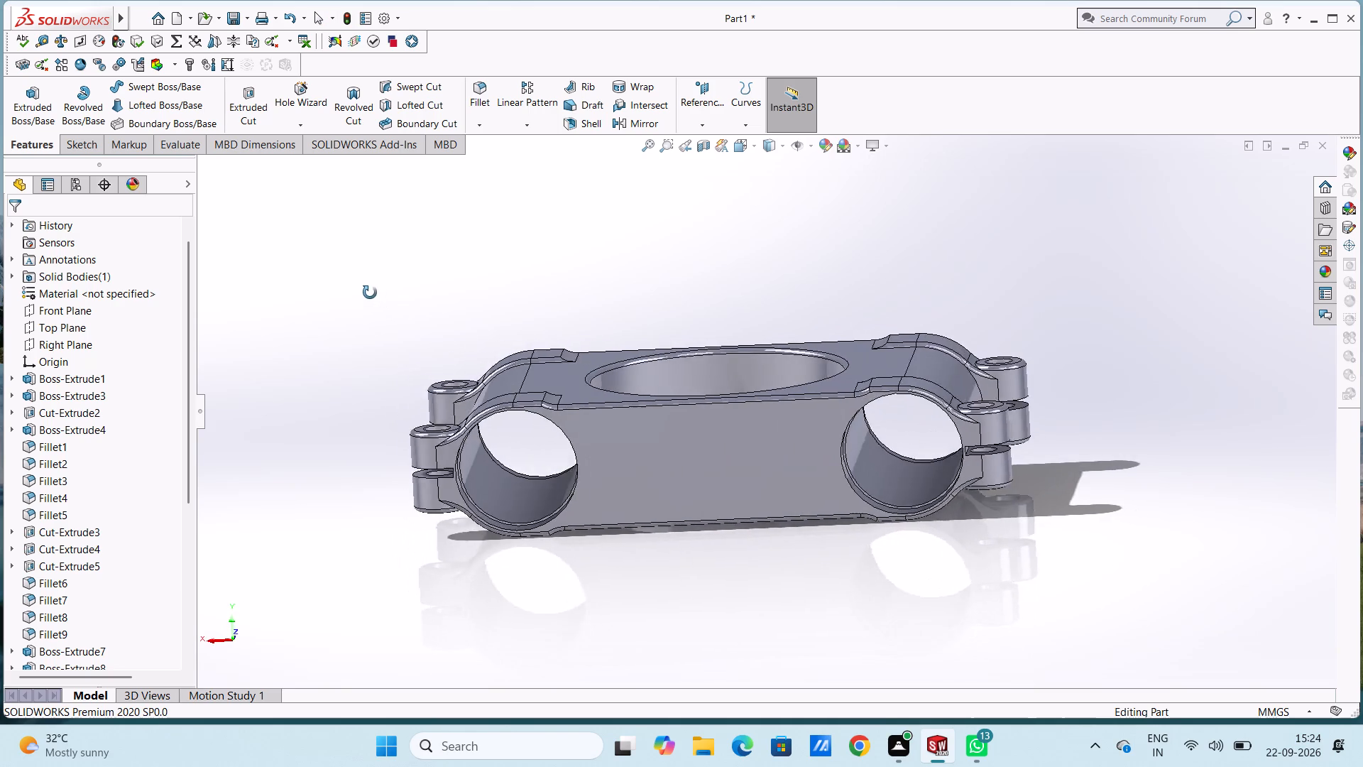
{"action": "middle_click_drag", "start_coordinate": [370, 293], "coordinate": [363, 345]}
{"action": "middle_click", "coordinate": [363, 345]}
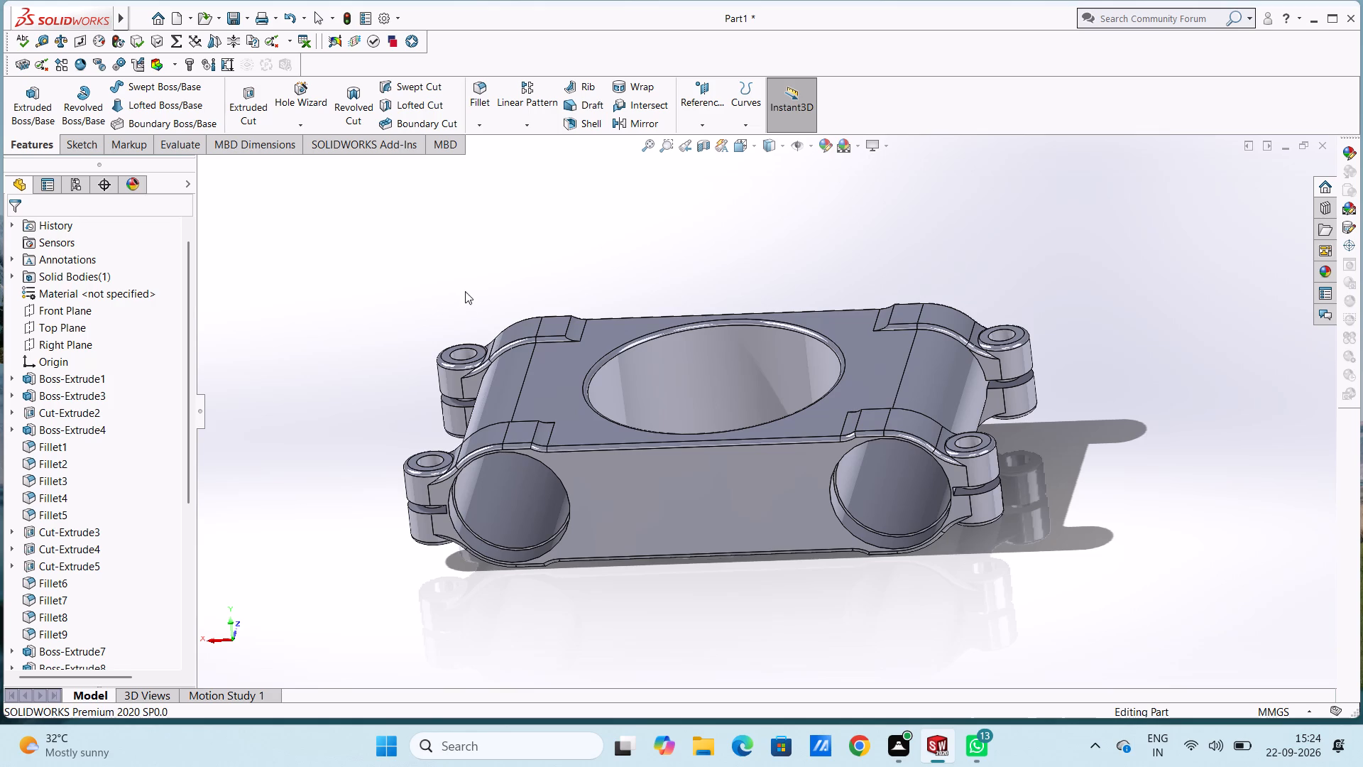
{"action": "key", "text": "Escape"}
{"action": "key", "text": "Escape"}
{"action": "key", "text": "Escape"}
{"action": "key", "text": "Escape"}
{"action": "scroll", "coordinate": [547, 325], "scroll_direction": "up", "scroll_amount": 2}
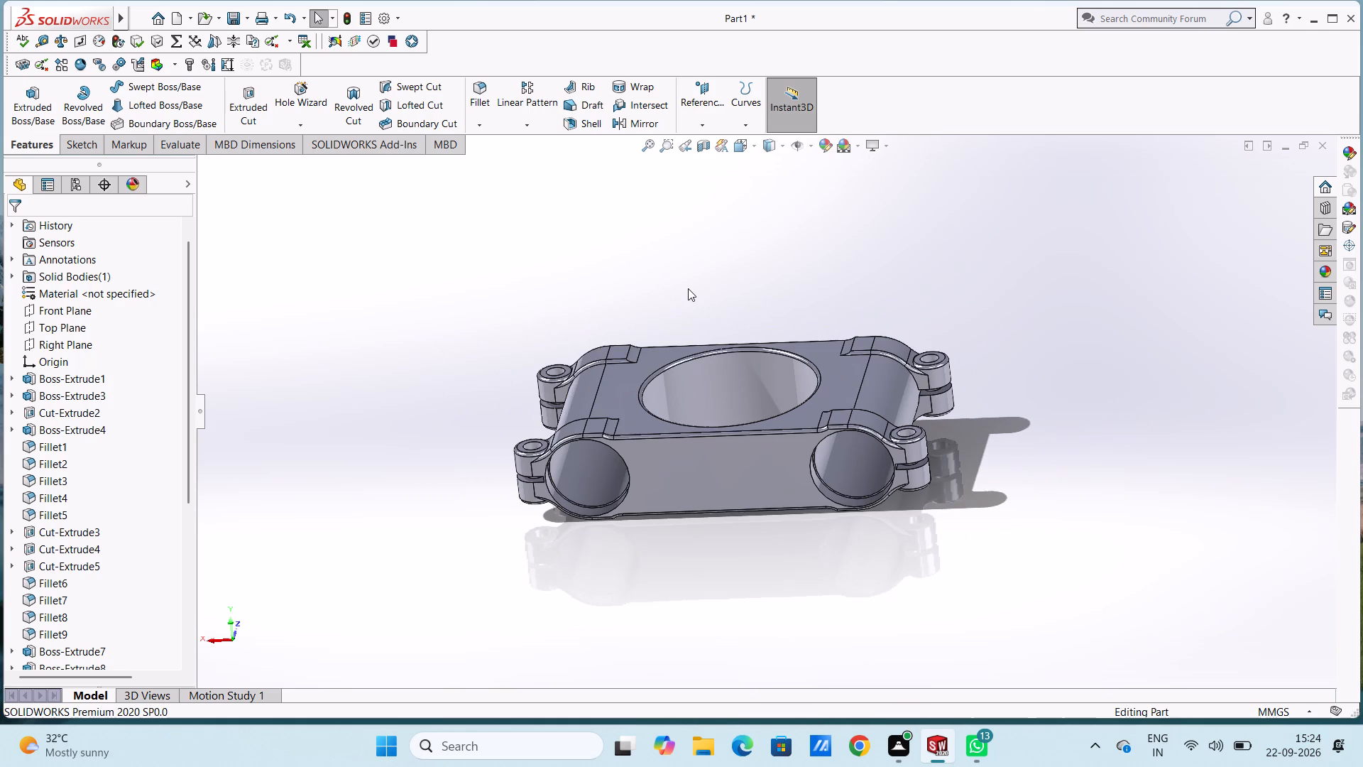
{"action": "key", "text": "ctrl+1"}
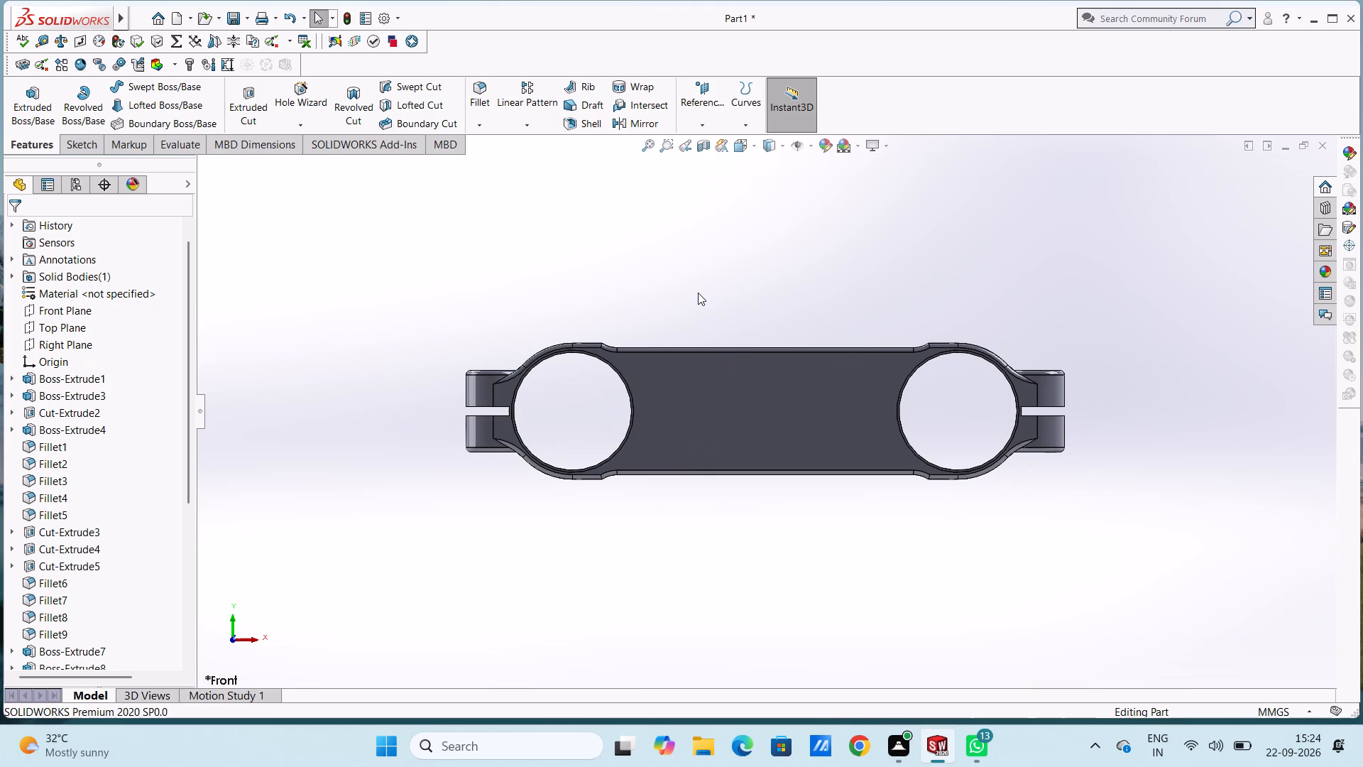
{"action": "key", "text": "ctrl+5"}
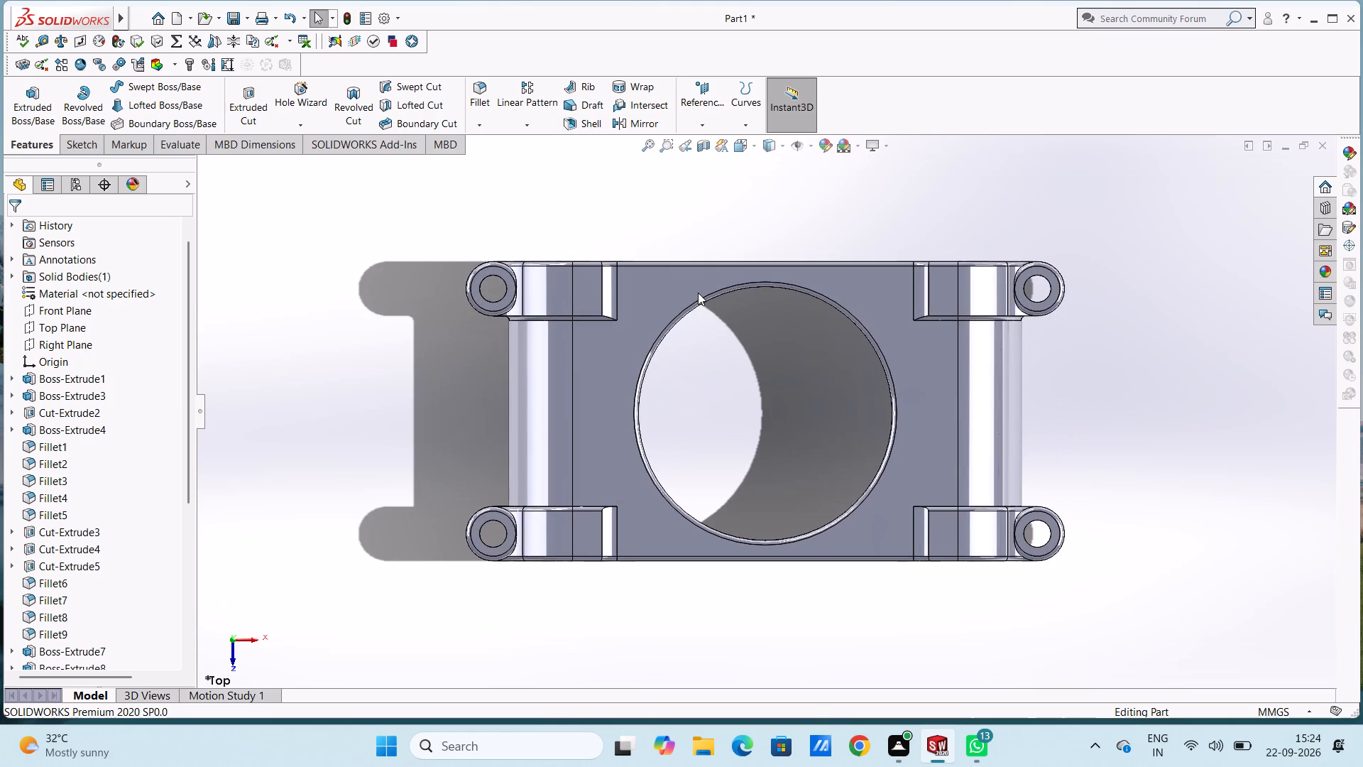
On the body's back face, sketch a horizontal midpoint line centred between the two holes, with a 15 mm half-length.
{"action": "key", "text": "ctrl+2"}
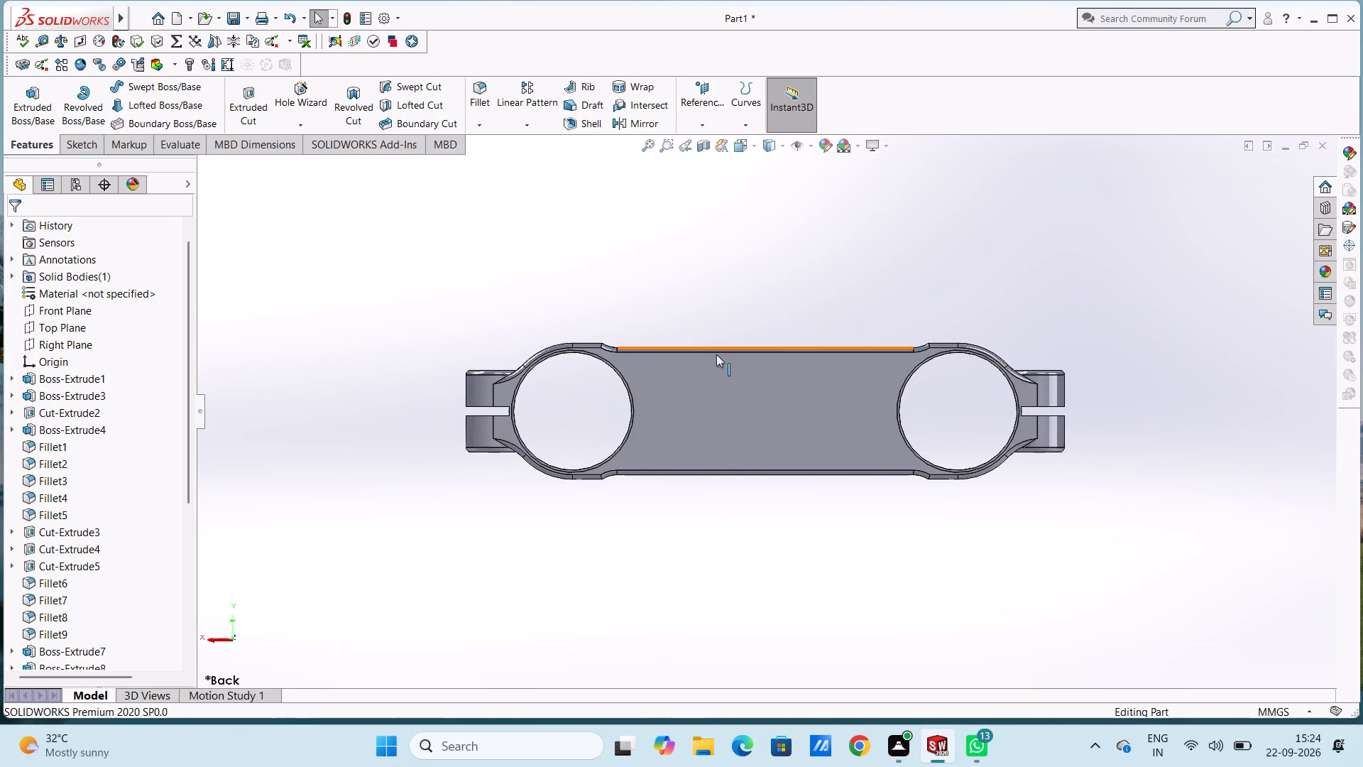
{"action": "left_click", "coordinate": [732, 406]}
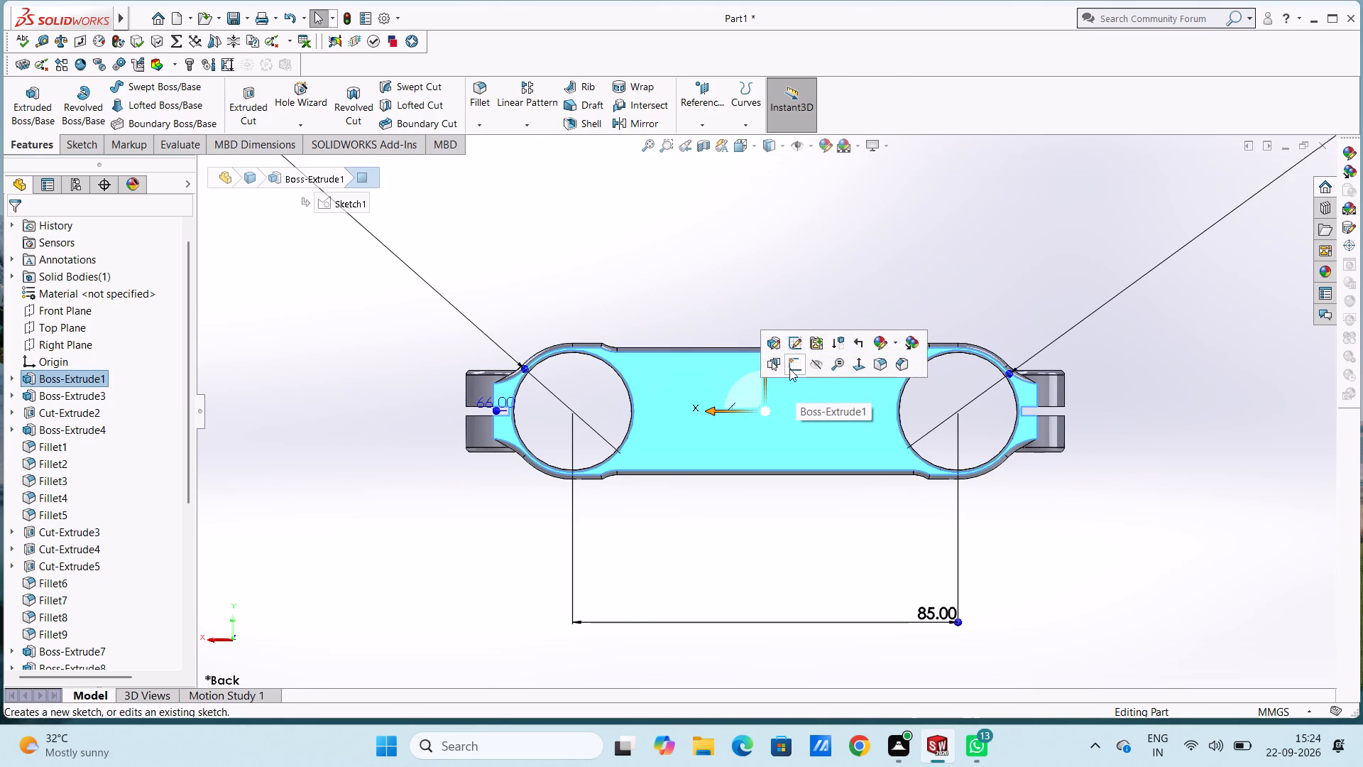
{"action": "left_click", "coordinate": [794, 362]}
{"action": "left_click", "coordinate": [762, 282]}
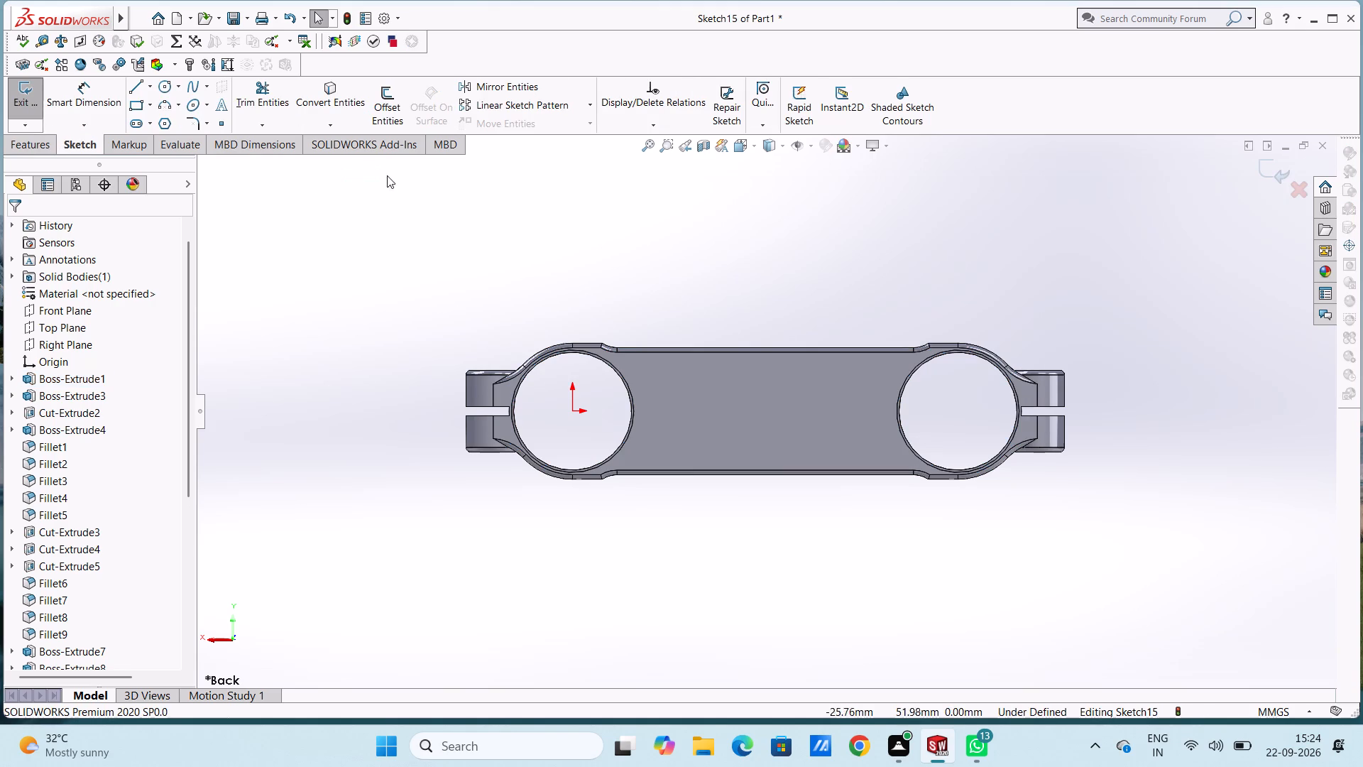
{"action": "left_click", "coordinate": [153, 83]}
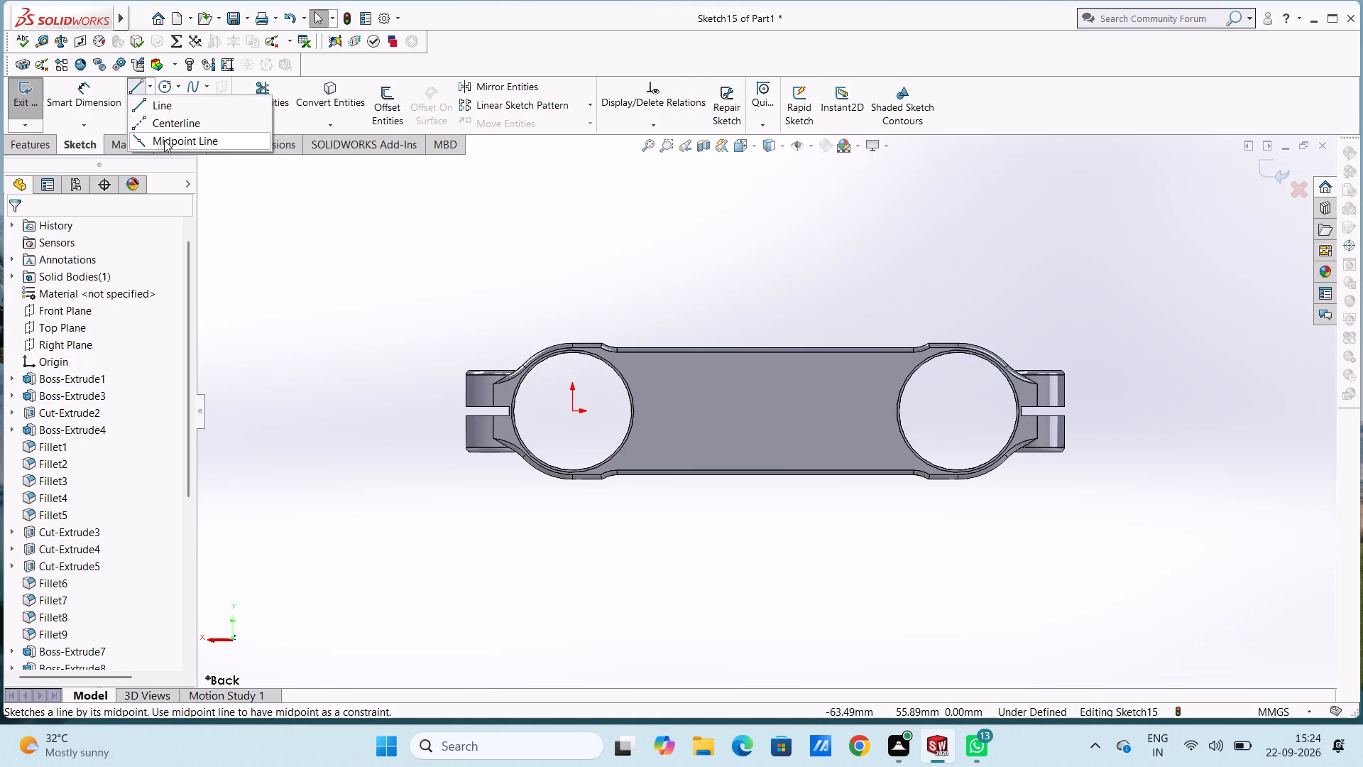
{"action": "left_click", "coordinate": [164, 140]}
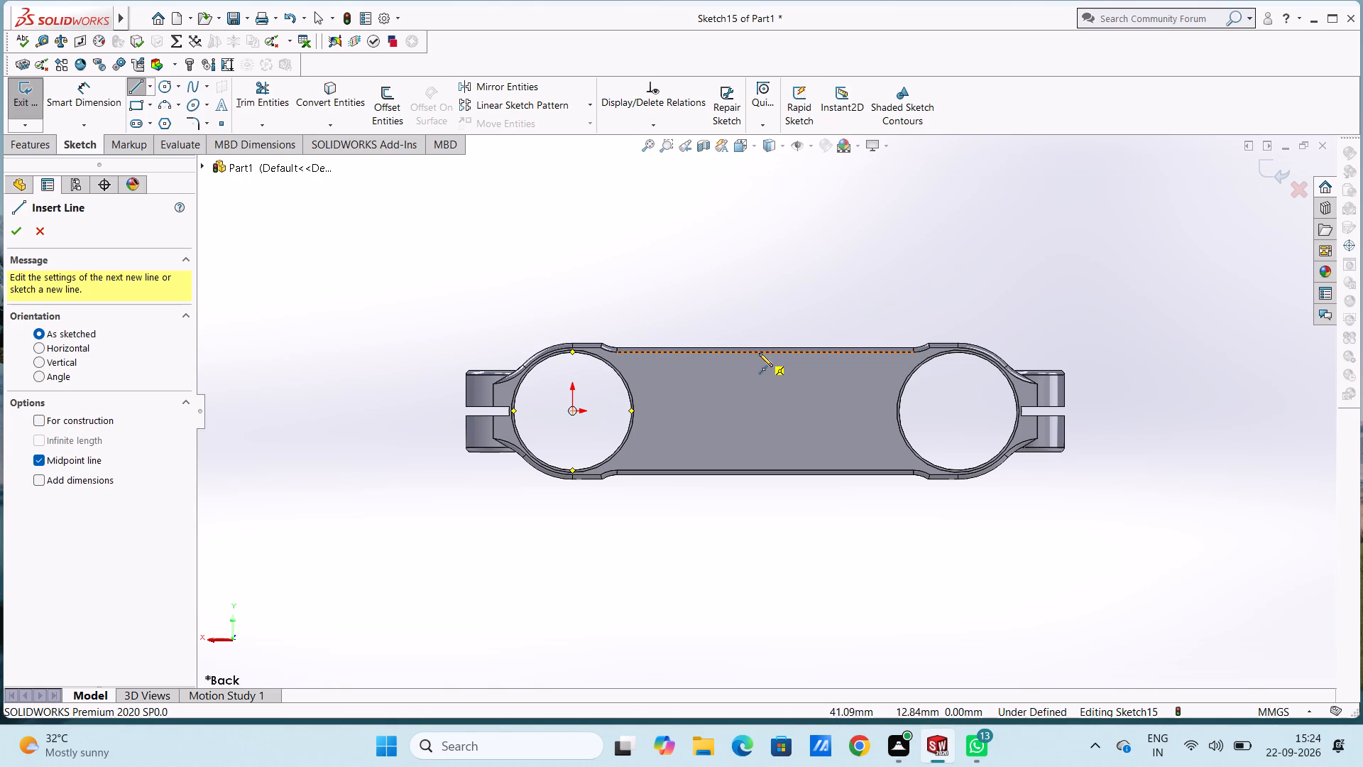
{"action": "left_click", "coordinate": [765, 410]}
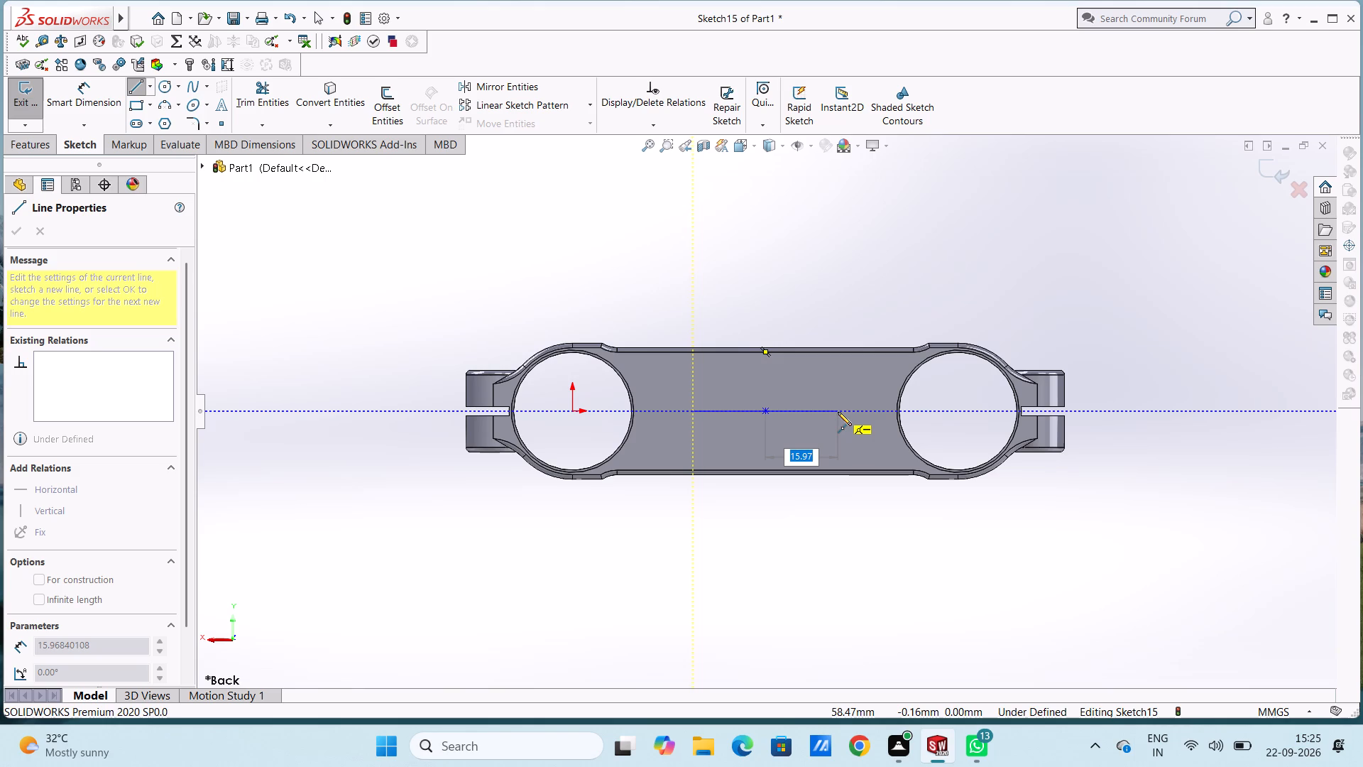
{"action": "type", "text": "153"}
{"action": "key", "text": "BackSpace"}
{"action": "key", "text": "Return"}
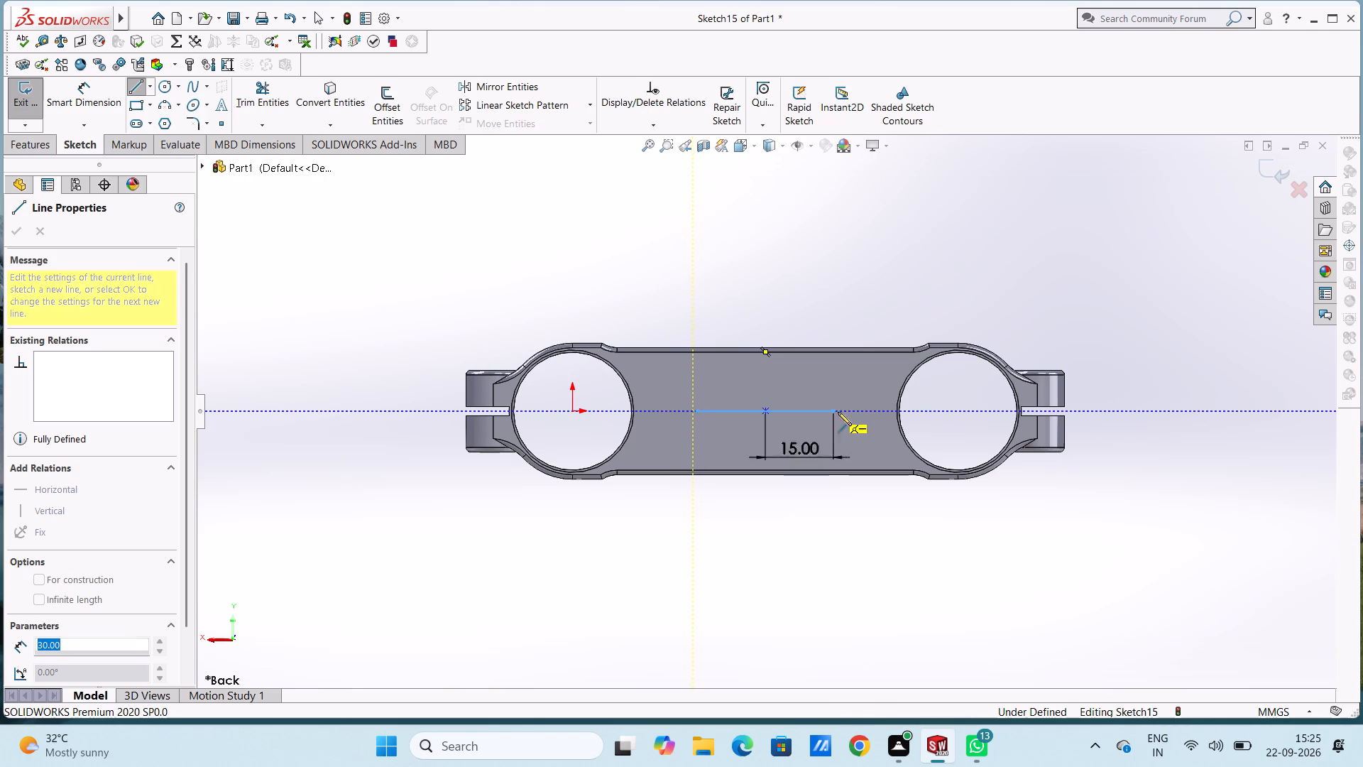
{"action": "key", "text": "Escape"}
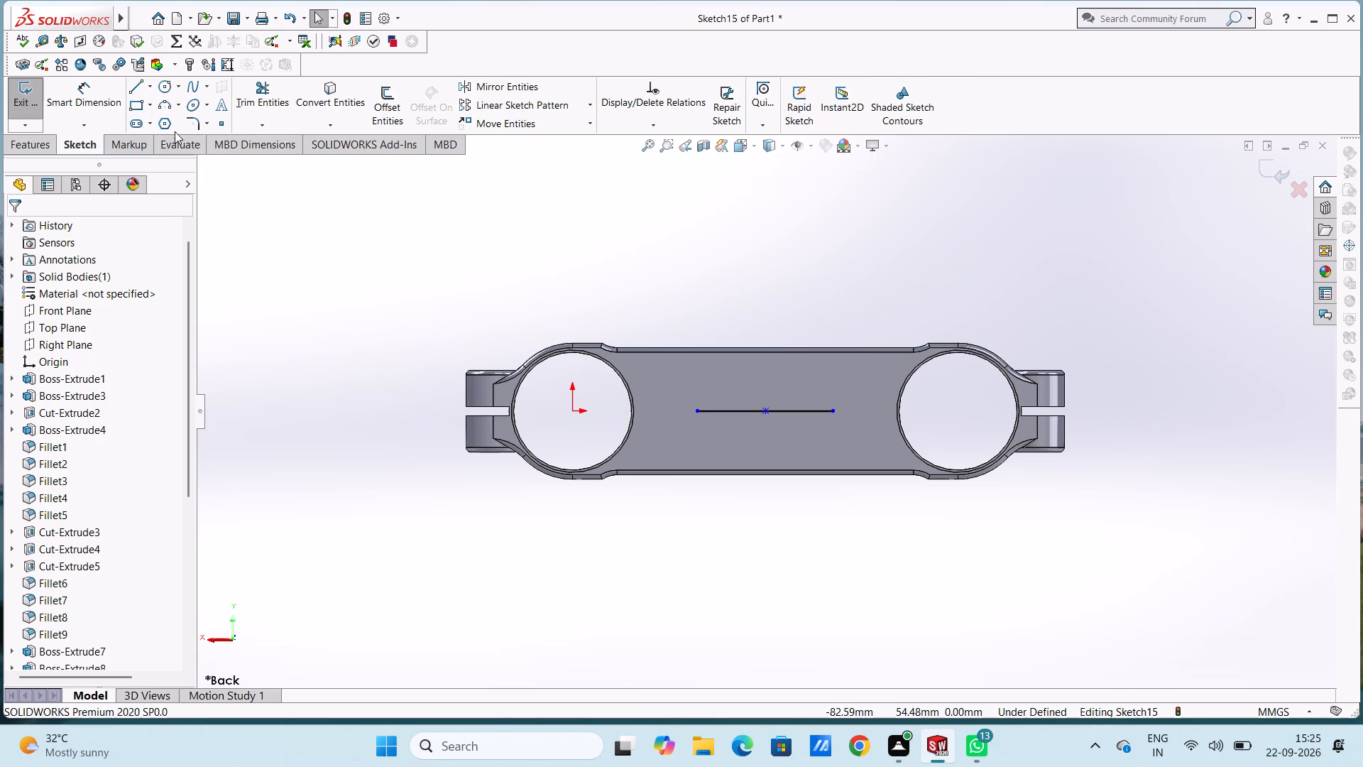
Sketch a straight slot along the full 30 mm midpoint line on the back face, with a 17 mm width.
{"action": "left_click", "coordinate": [137, 123]}
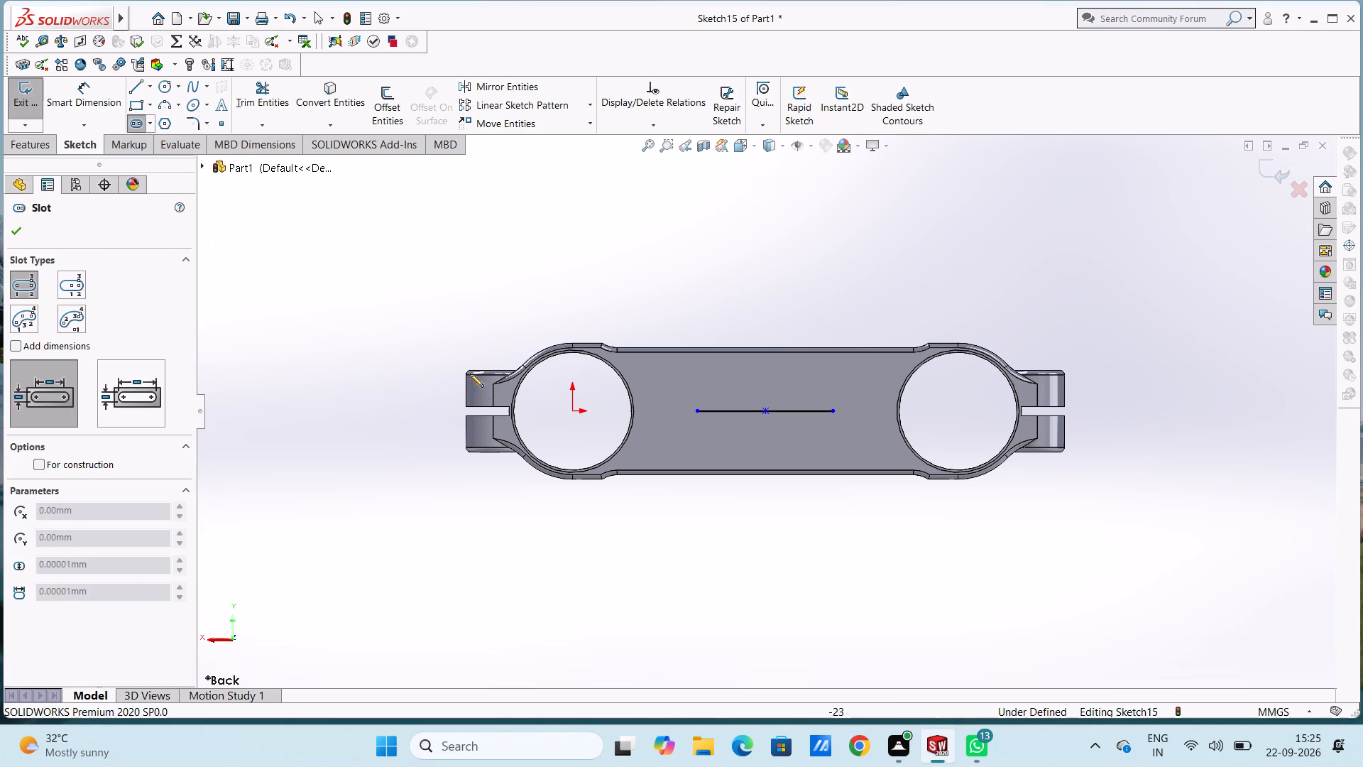
{"action": "left_click", "coordinate": [696, 410]}
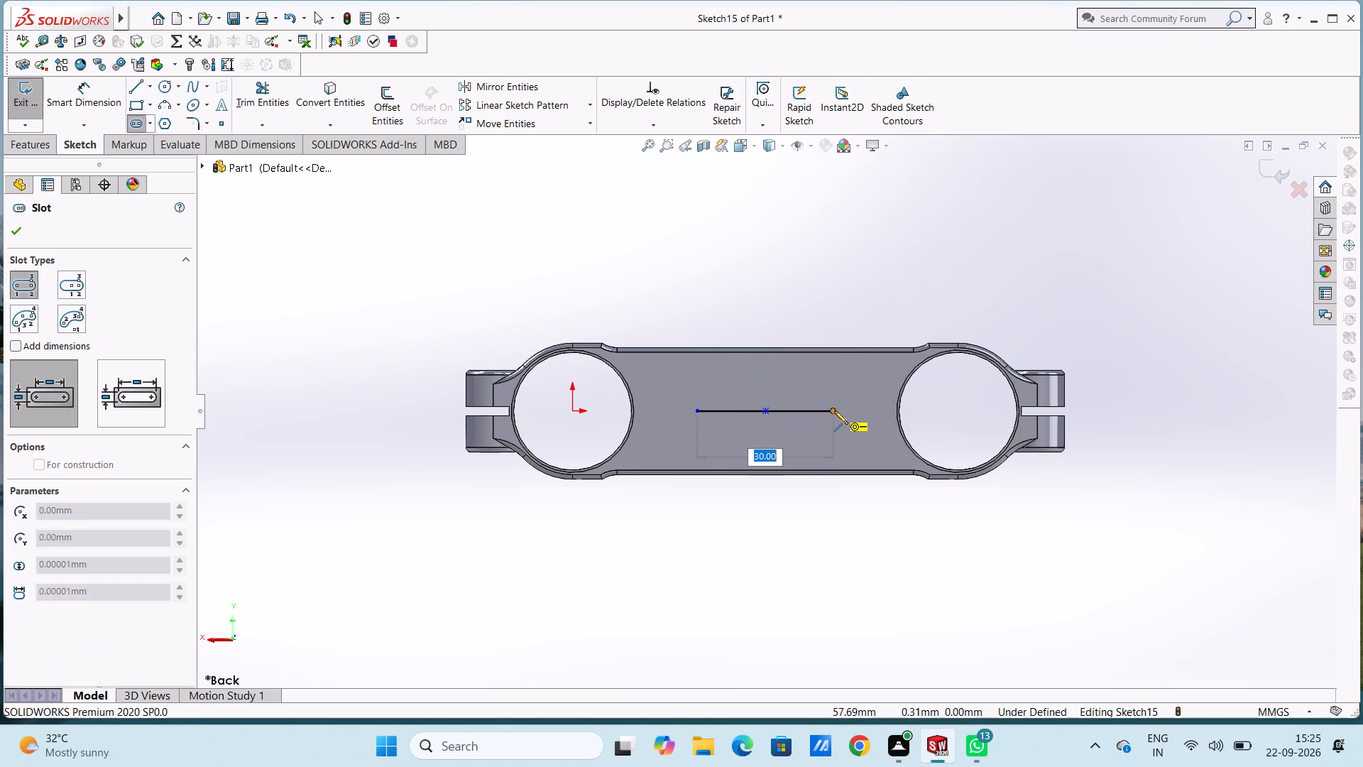
{"action": "left_click", "coordinate": [833, 410]}
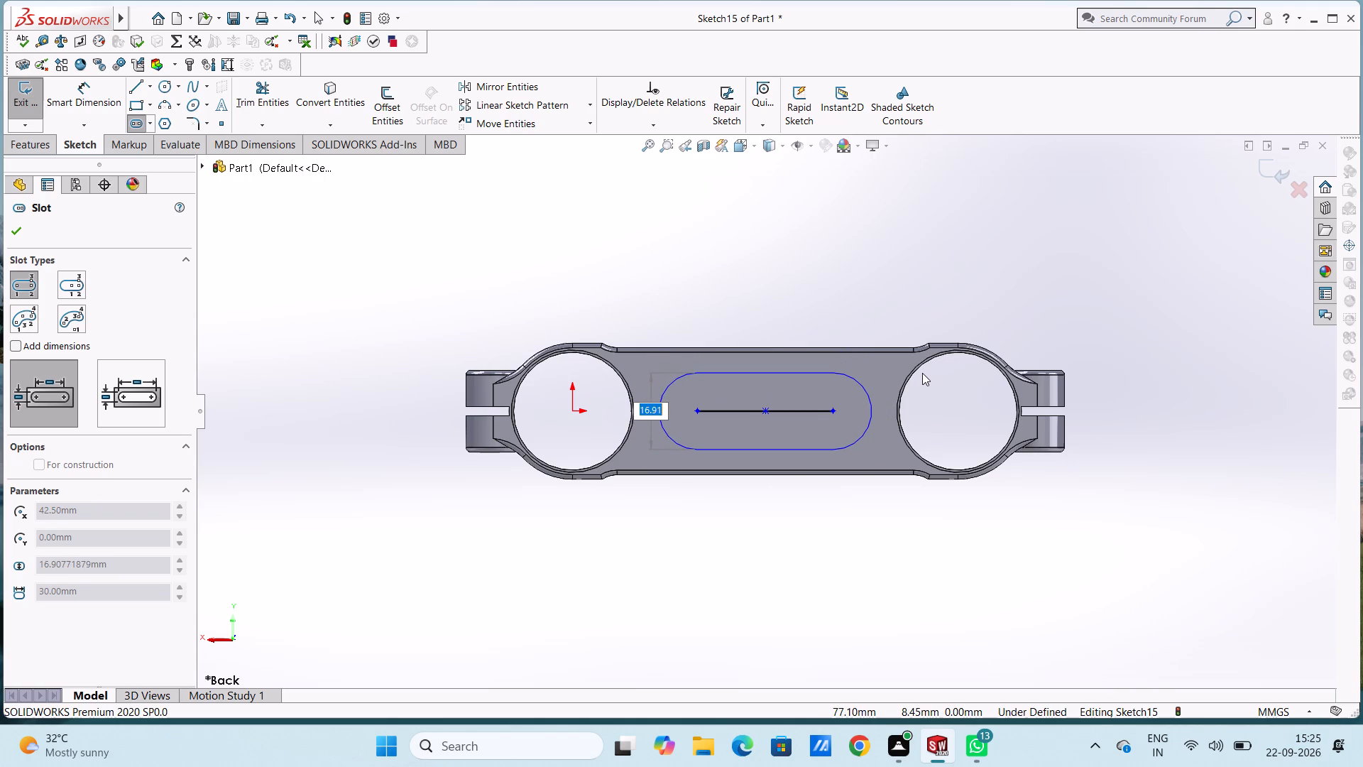
{"action": "type", "text": "17"}
{"action": "key", "text": "Return"}
{"action": "key", "text": "Escape"}
{"action": "key", "text": "Escape"}
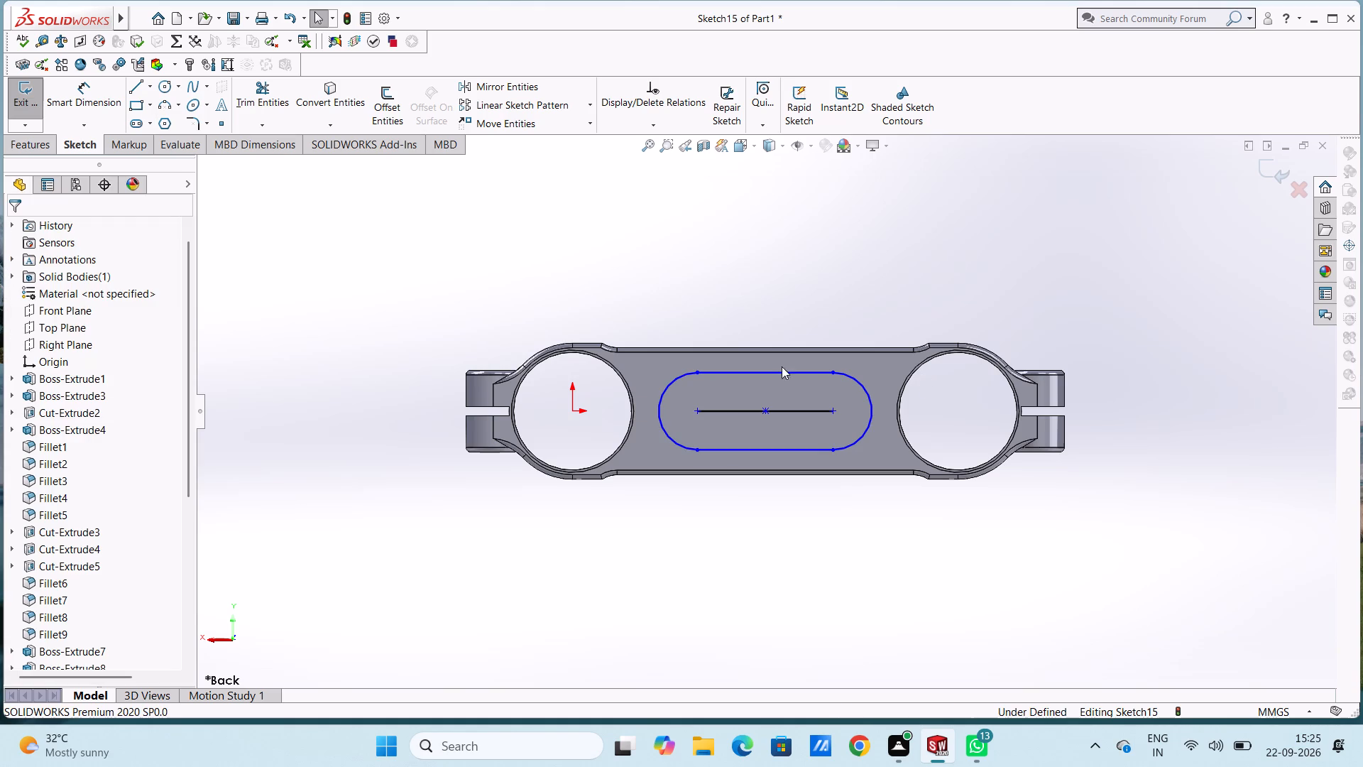
Dimension the slot's end-arc radius and the length of its straight edge.
{"action": "left_click", "coordinate": [97, 104]}
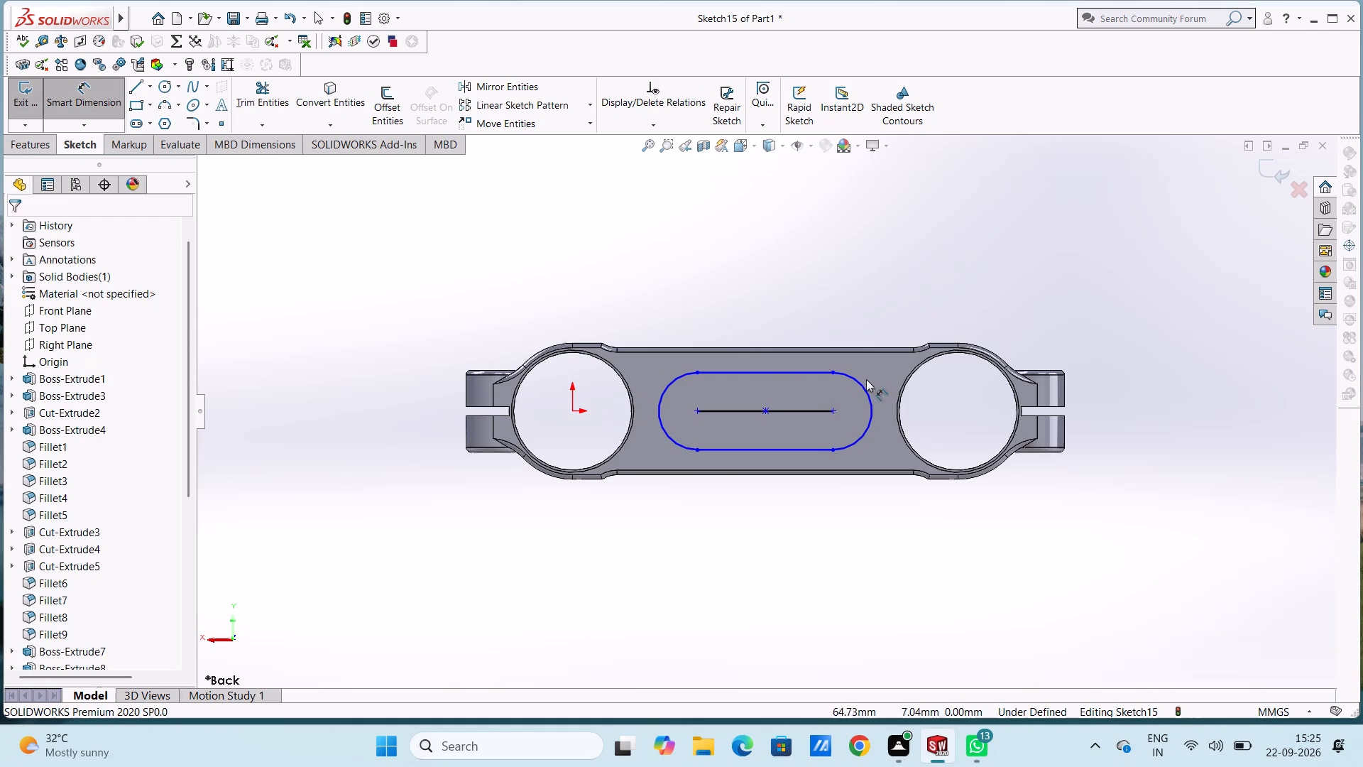
{"action": "left_click", "coordinate": [860, 383]}
{"action": "left_click", "coordinate": [1134, 243]}
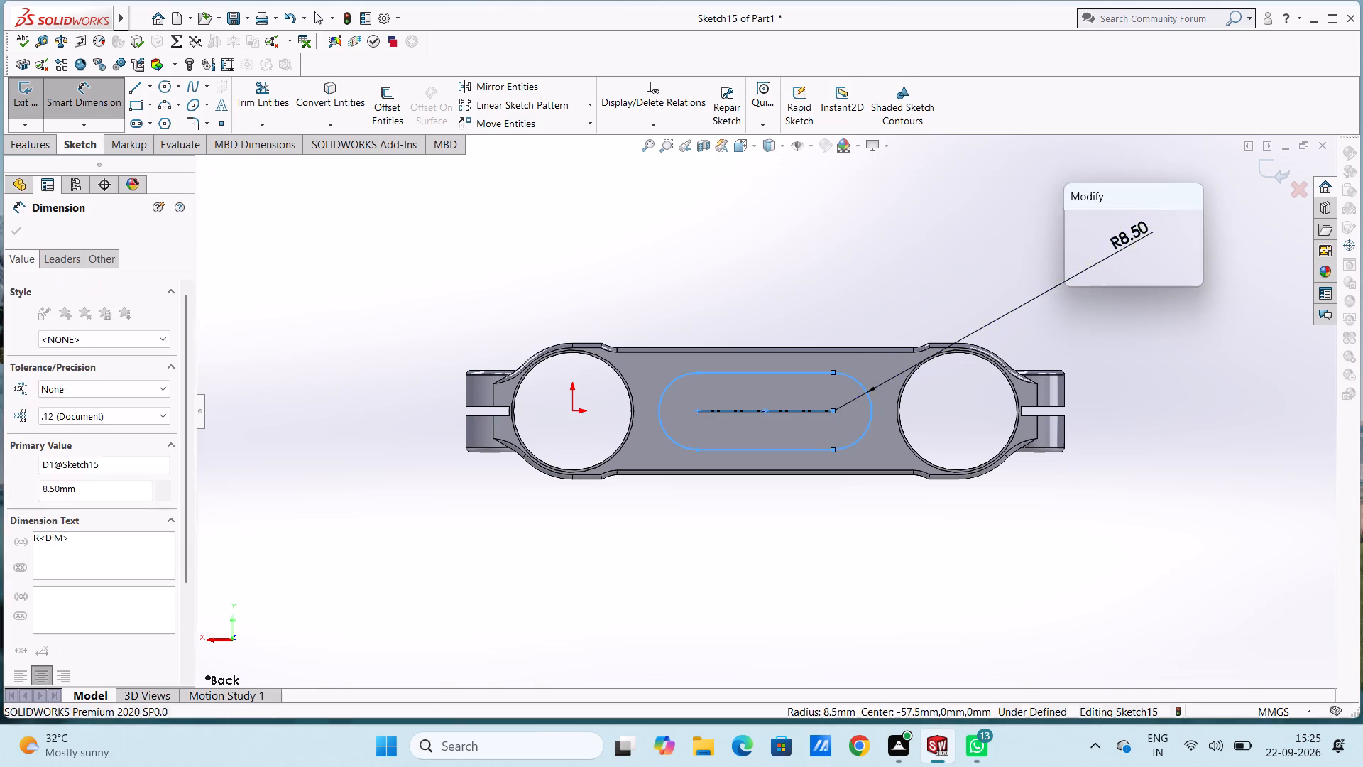
{"action": "left_click", "coordinate": [1066, 216]}
{"action": "left_click", "coordinate": [1020, 226]}
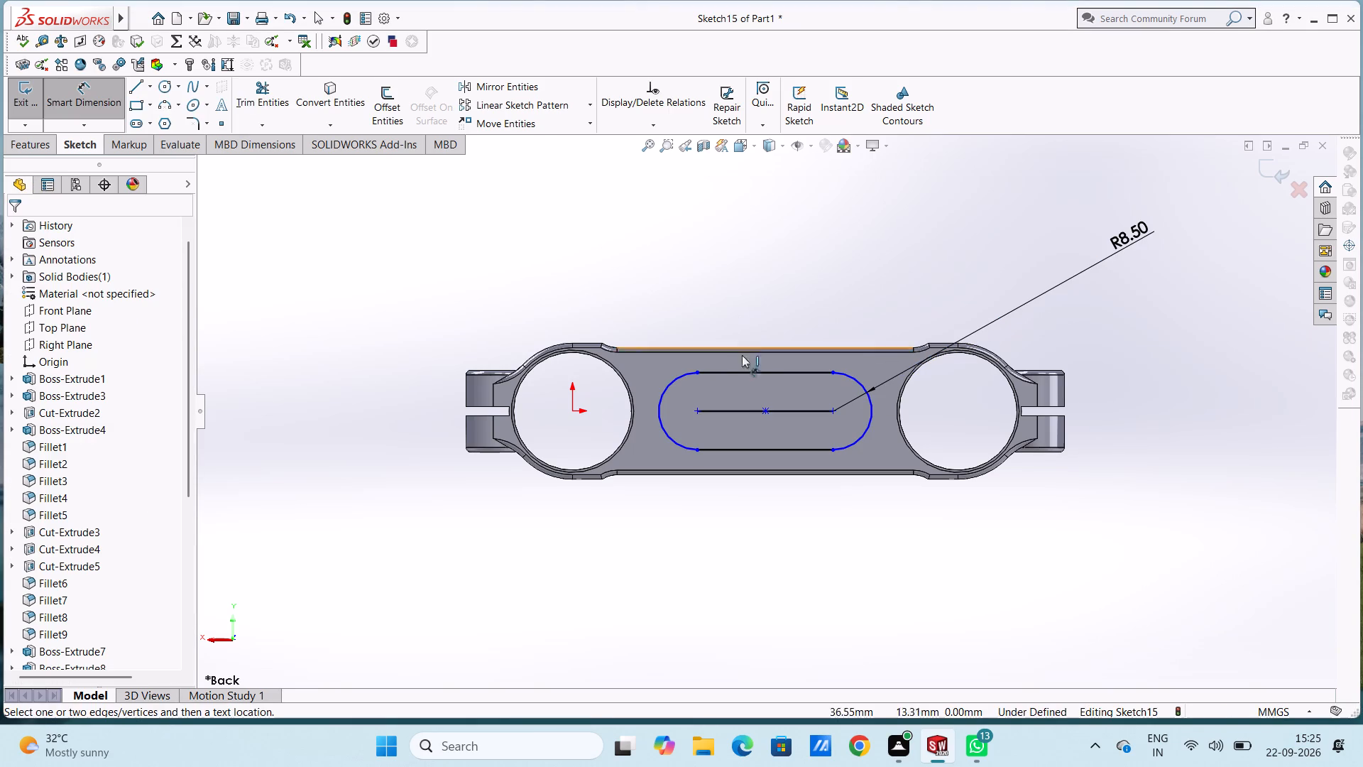
{"action": "left_click", "coordinate": [734, 371]}
{"action": "left_click", "coordinate": [785, 261]}
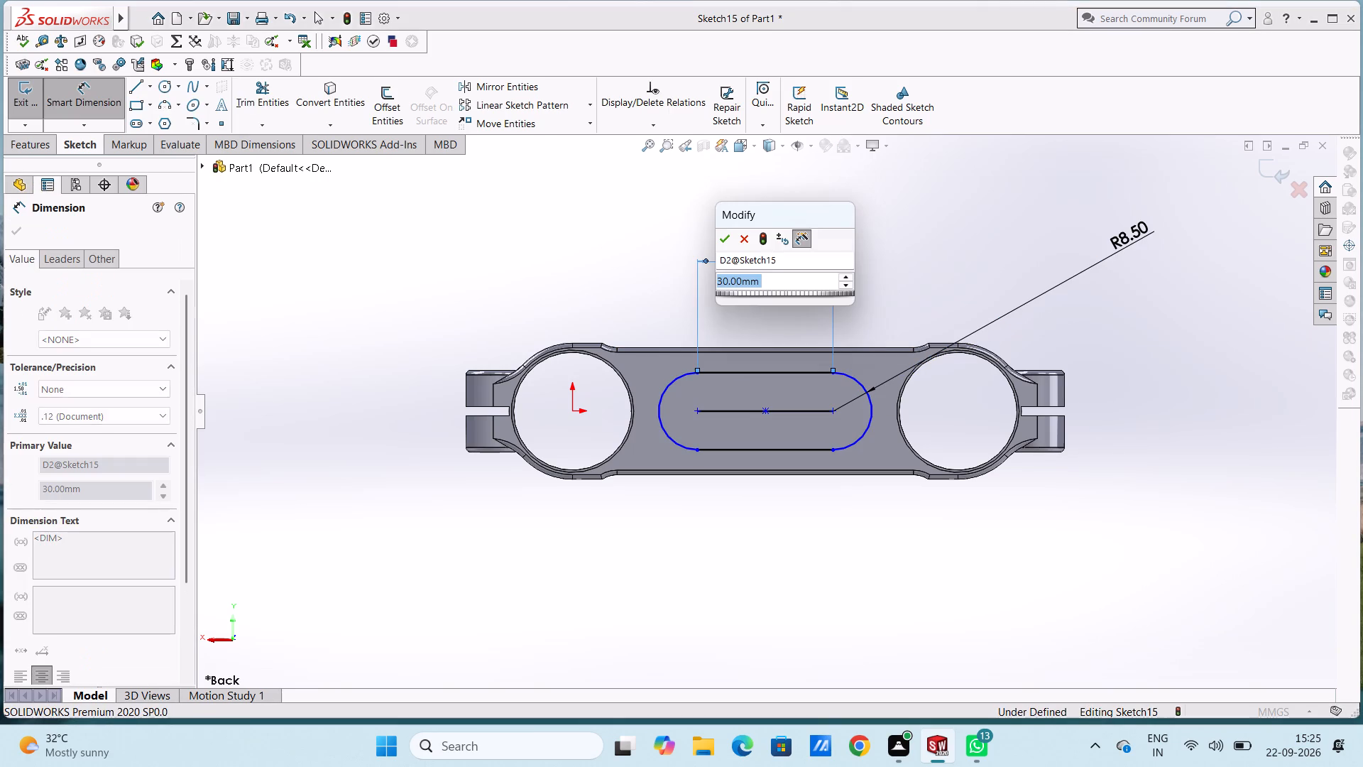
{"action": "left_click", "coordinate": [720, 229]}
{"action": "left_click", "coordinate": [654, 230]}
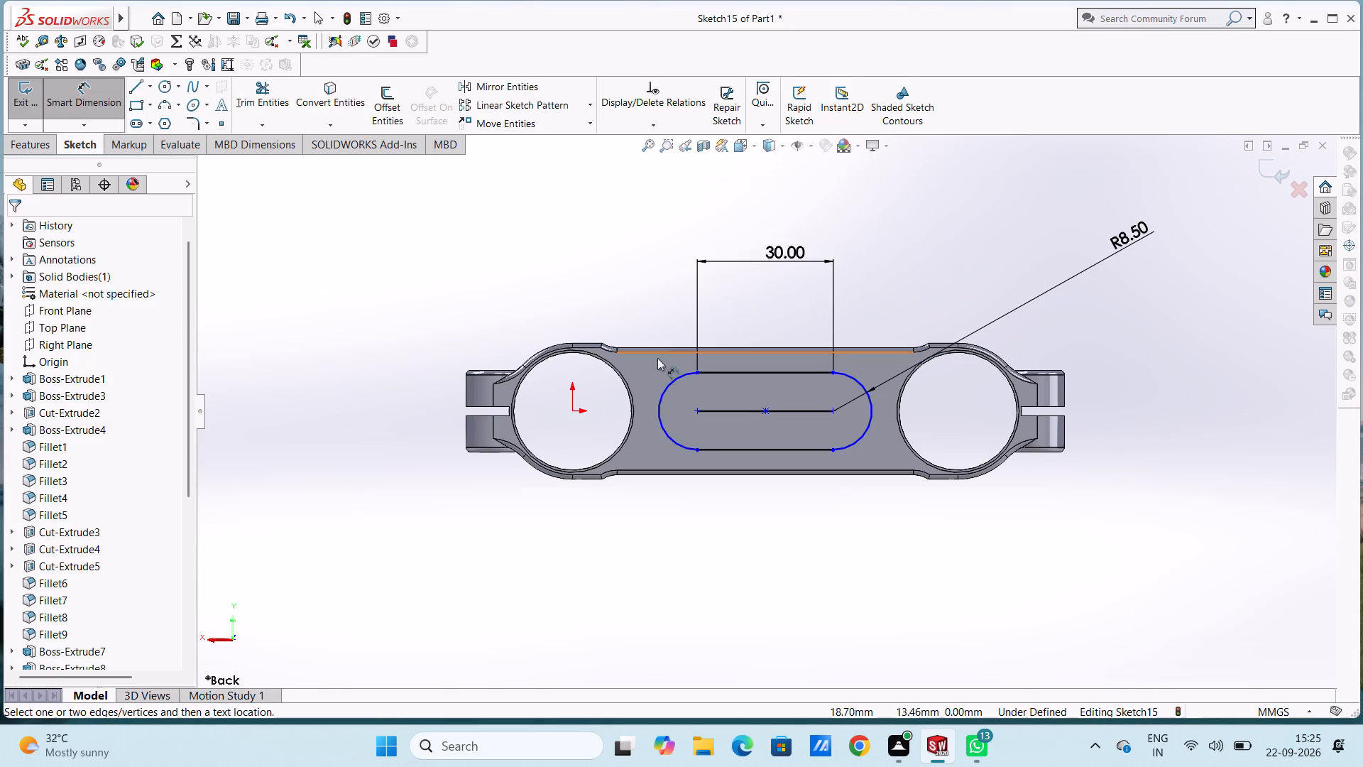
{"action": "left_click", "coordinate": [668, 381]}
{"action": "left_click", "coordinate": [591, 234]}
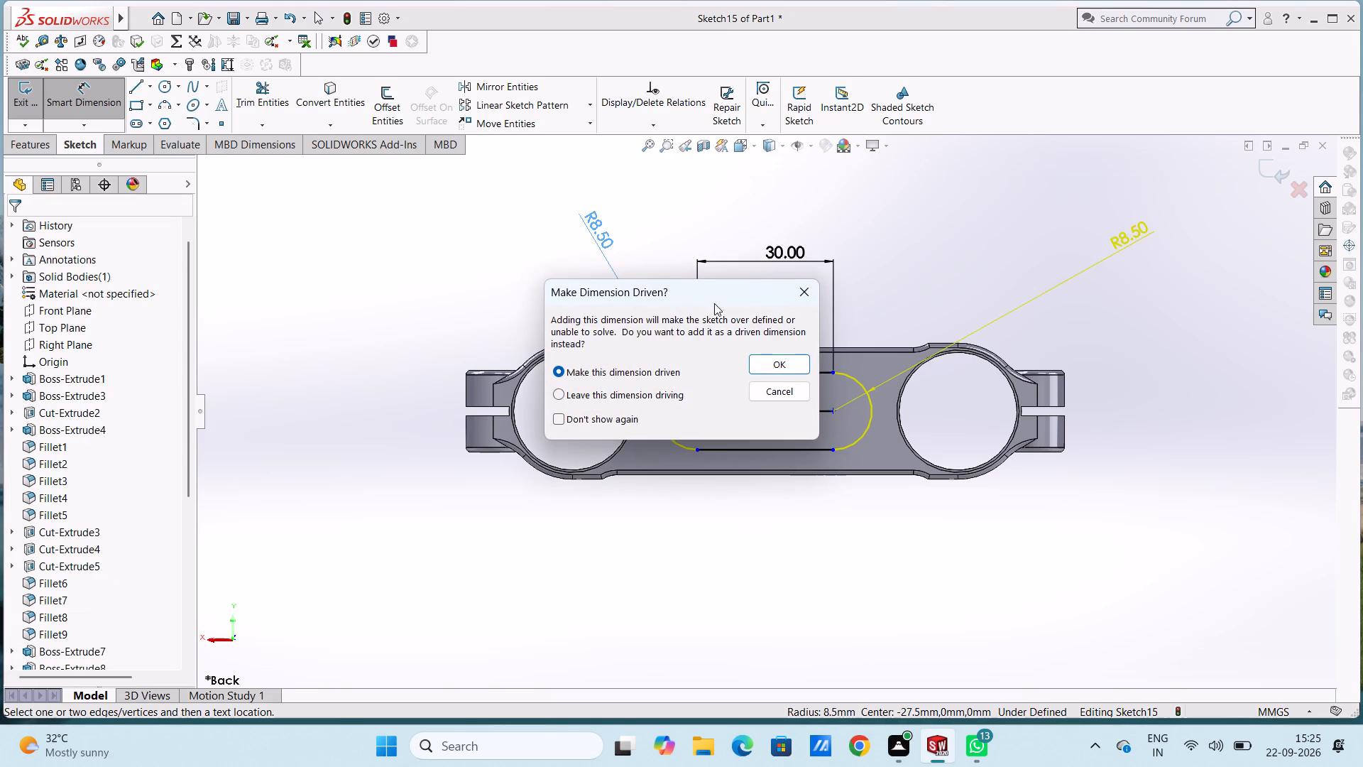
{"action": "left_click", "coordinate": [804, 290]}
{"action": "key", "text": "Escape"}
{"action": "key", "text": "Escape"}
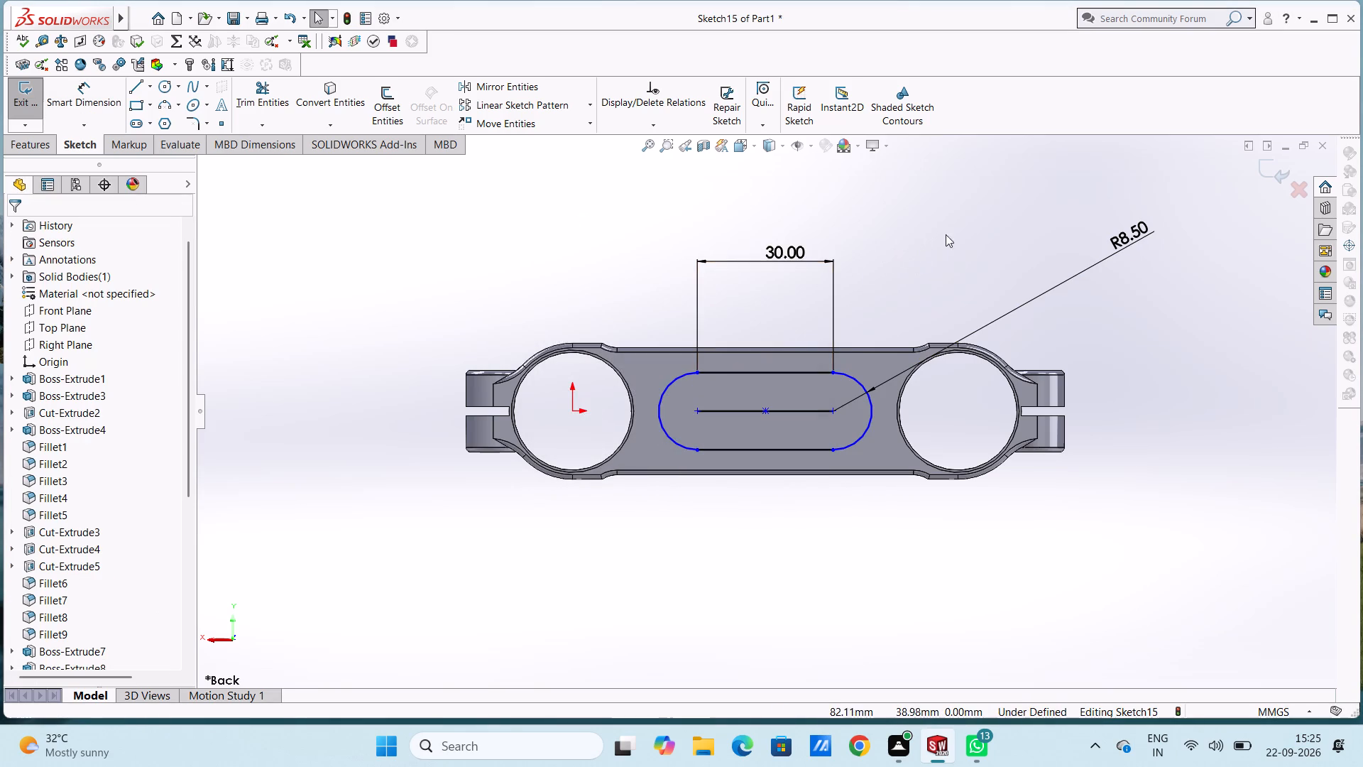
Delete the solid midpoint line inside the slot sketch.
{"action": "middle_click_drag", "start_coordinate": [946, 234], "coordinate": [929, 284]}
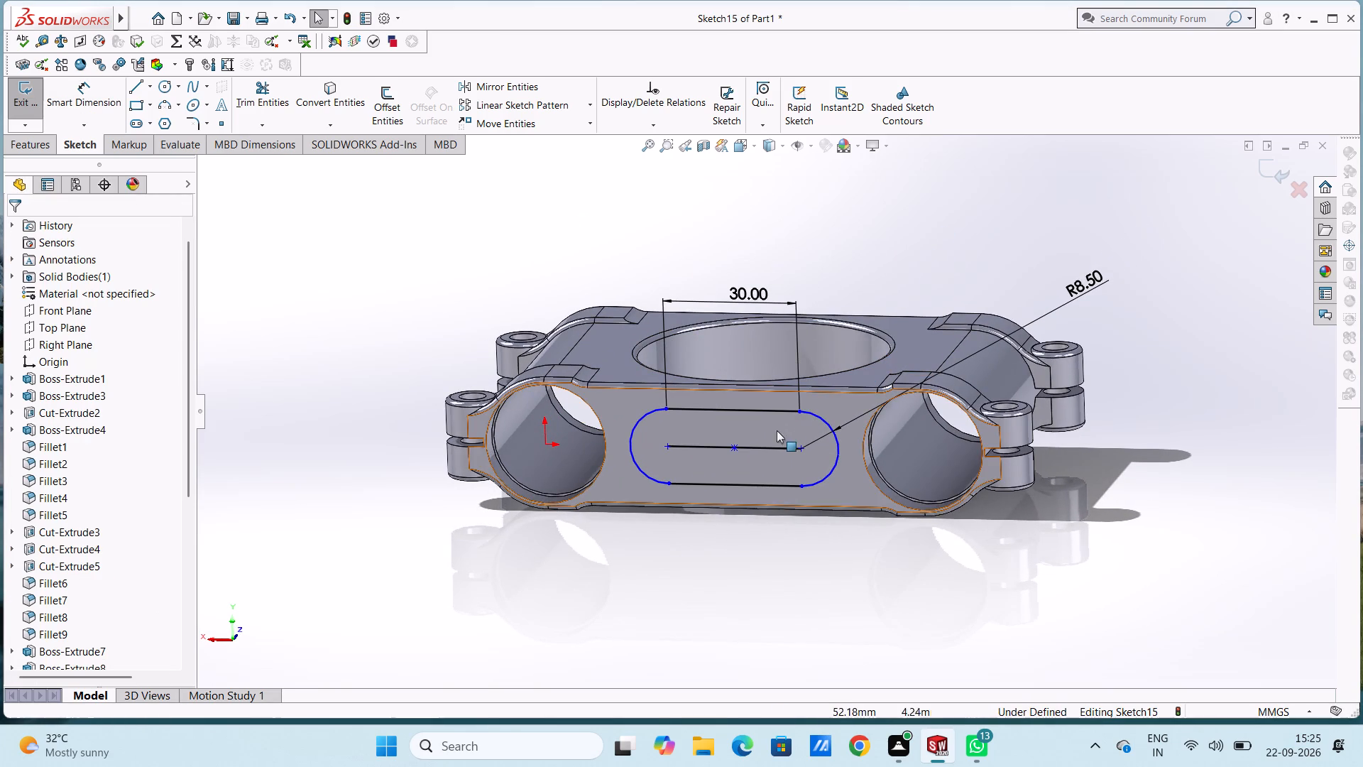
{"action": "left_click", "coordinate": [776, 447]}
{"action": "key", "text": "Delete"}
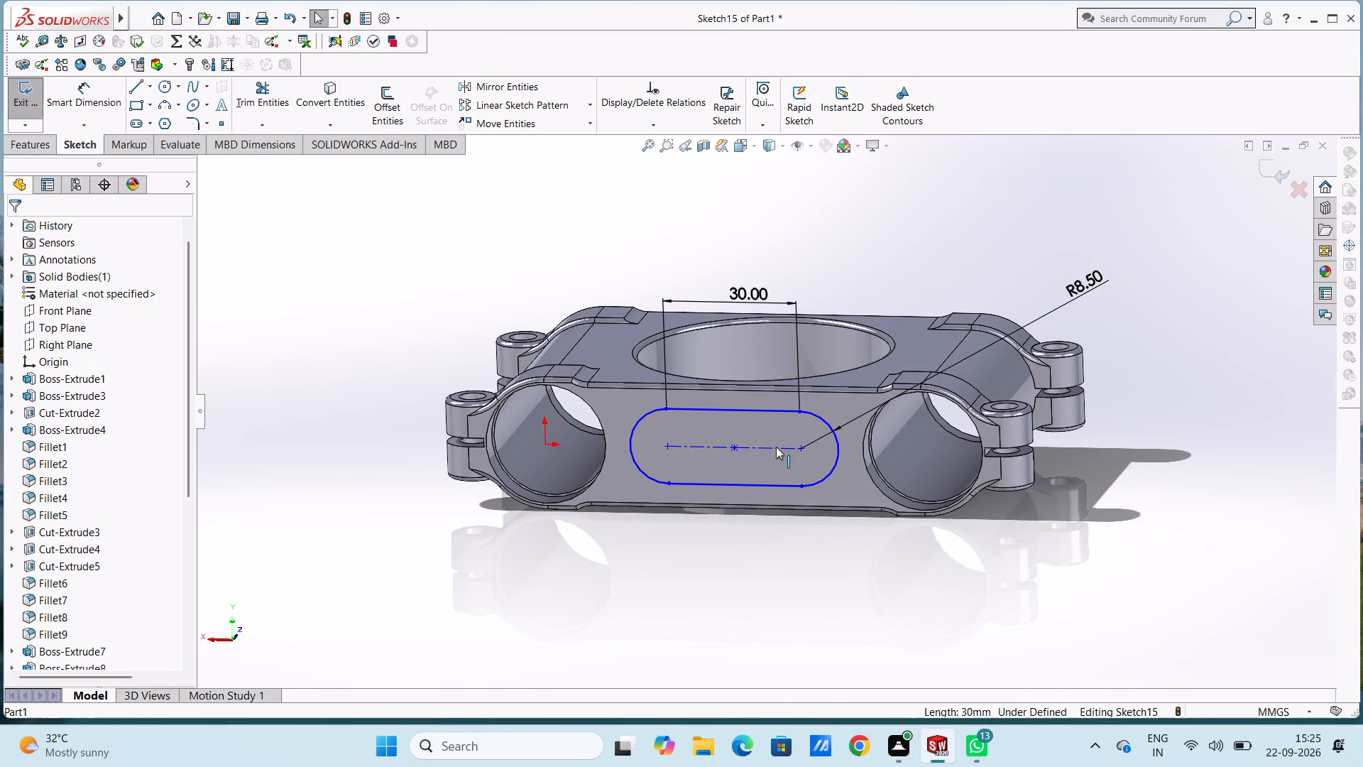
Cut-extrude the slot profile into the back face as a blind cut 3 mm deep.
{"action": "left_click", "coordinate": [24, 145]}
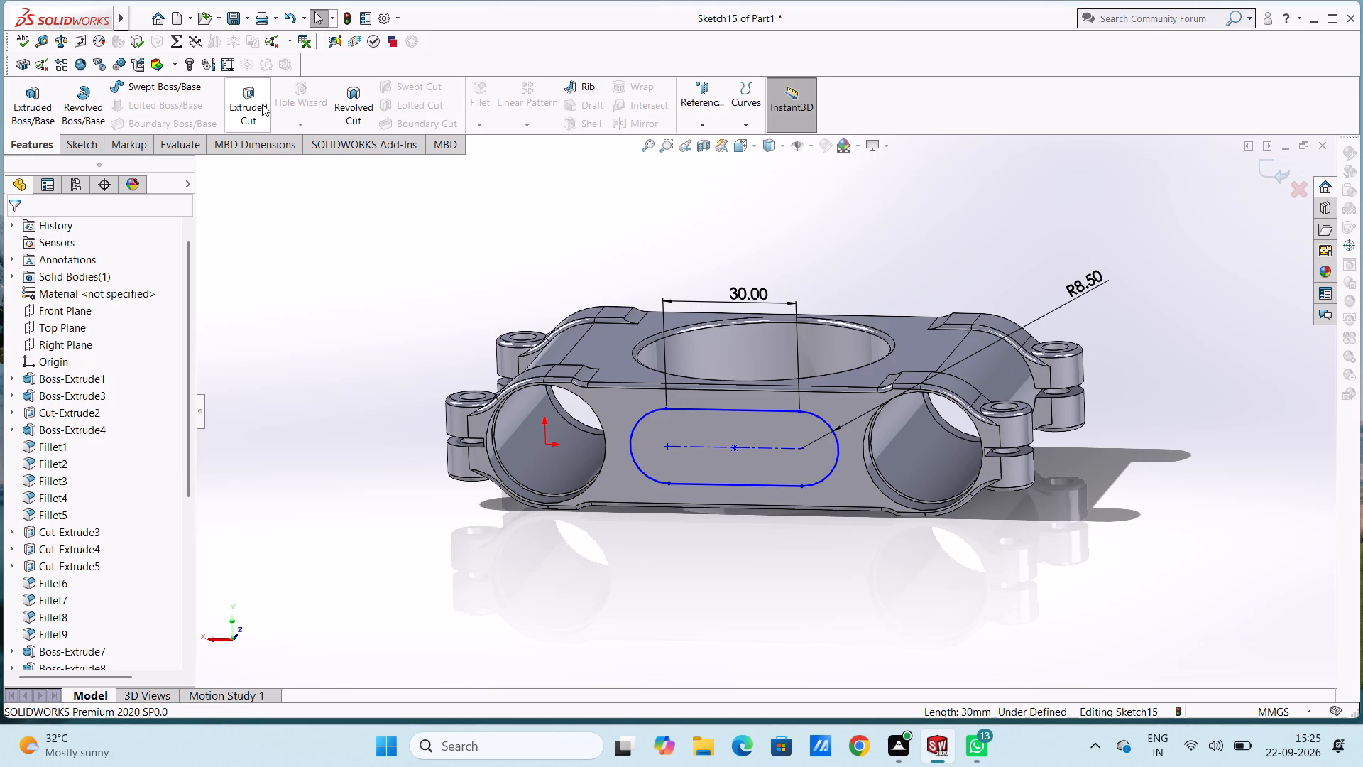
{"action": "left_click", "coordinate": [258, 102]}
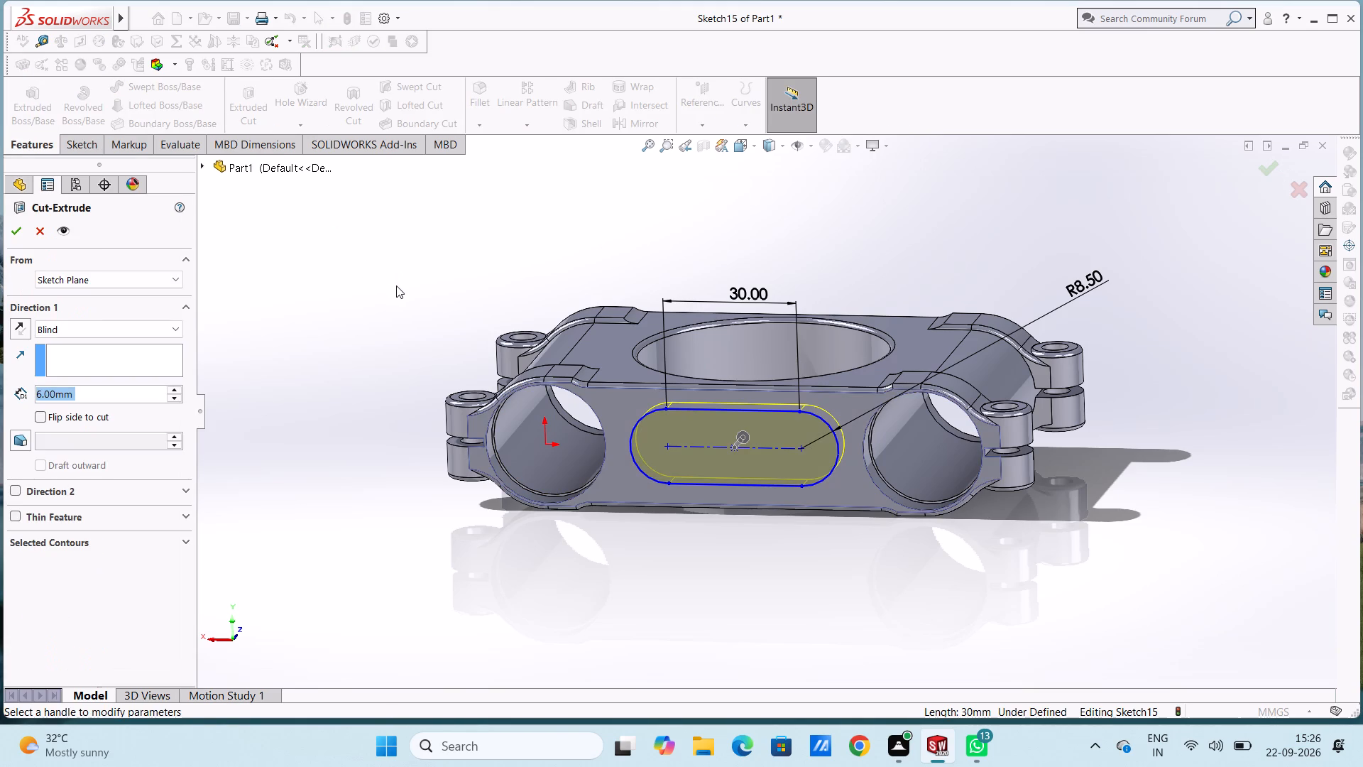
{"action": "middle_click_drag", "start_coordinate": [398, 313], "coordinate": [387, 342]}
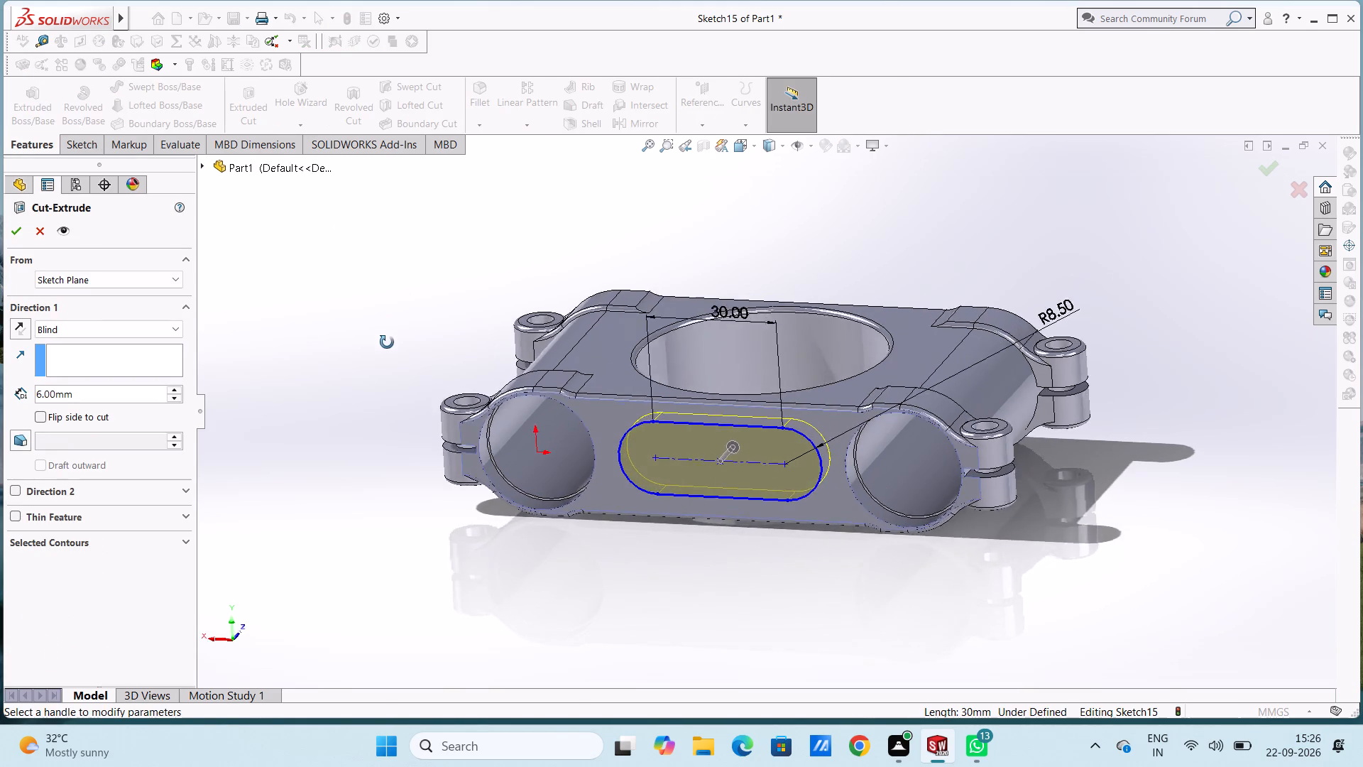
{"action": "middle_click_drag", "start_coordinate": [387, 342], "coordinate": [361, 366]}
{"action": "scroll", "coordinate": [361, 366], "scroll_direction": "up", "scroll_amount": 1}
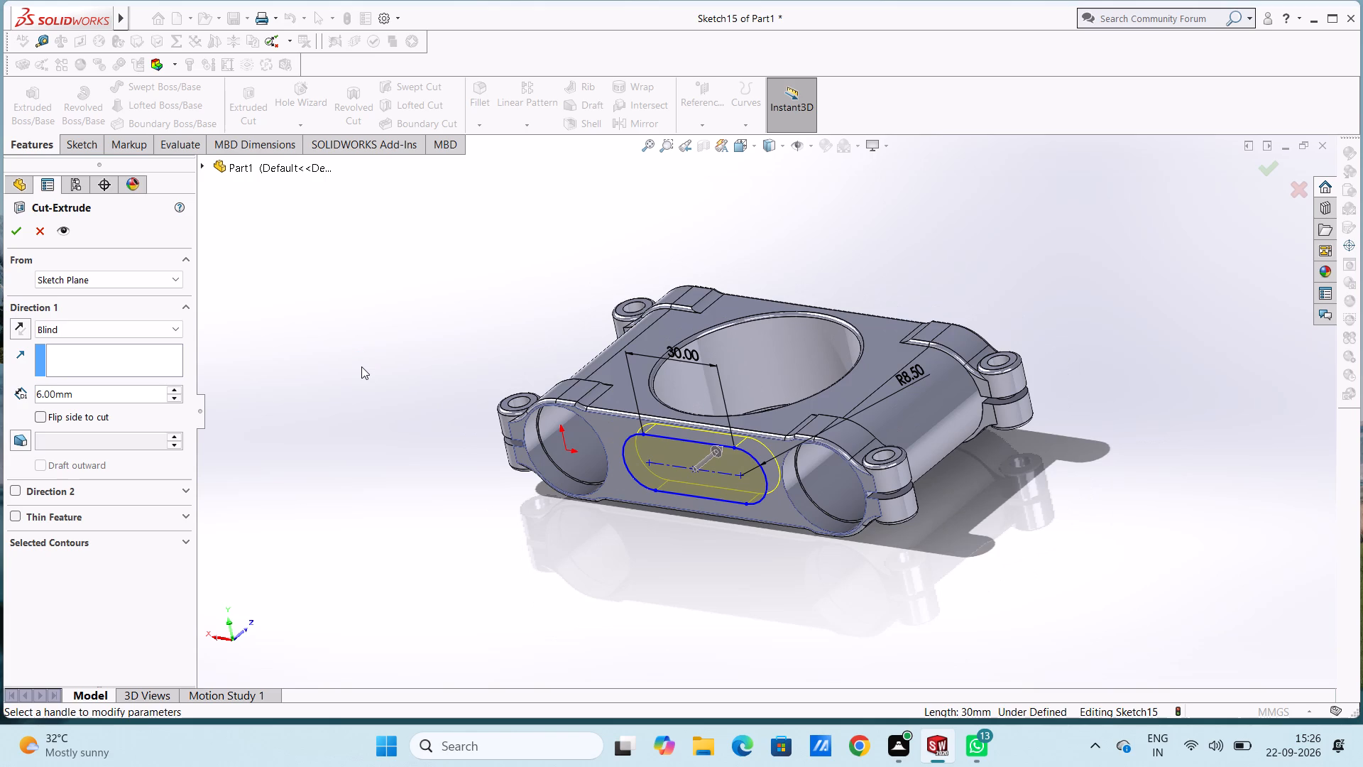
{"action": "double_click", "coordinate": [137, 395]}
{"action": "key", "text": "3"}
{"action": "key", "text": "Return"}
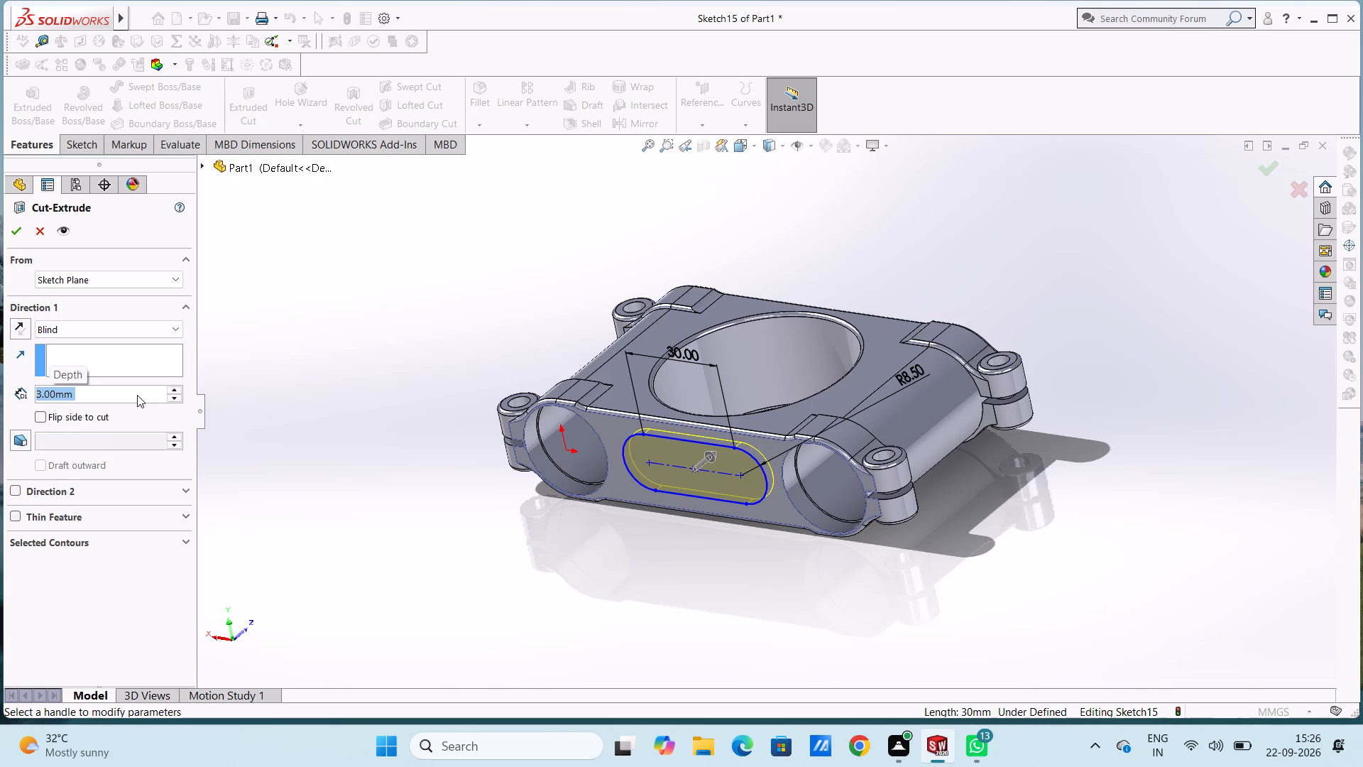
{"action": "left_click", "coordinate": [14, 234]}
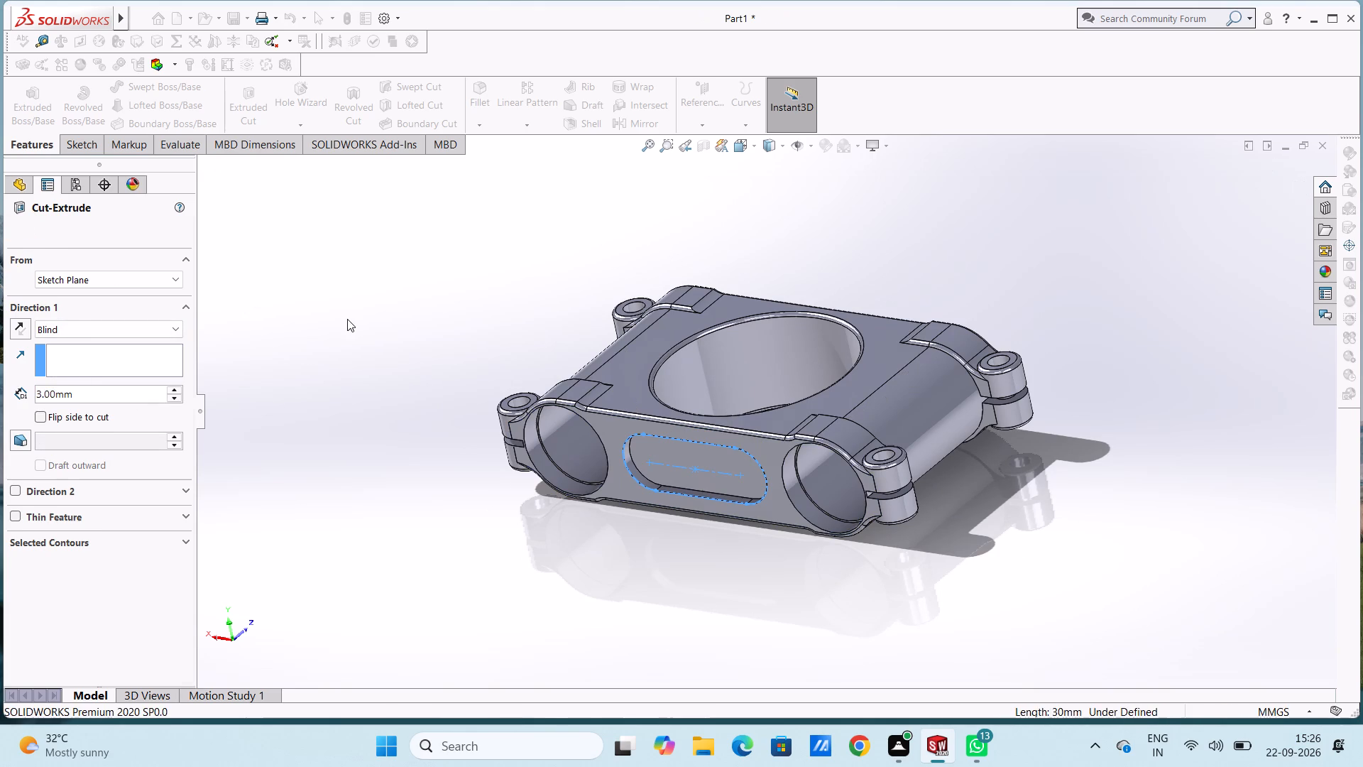
{"action": "left_click", "coordinate": [349, 320]}
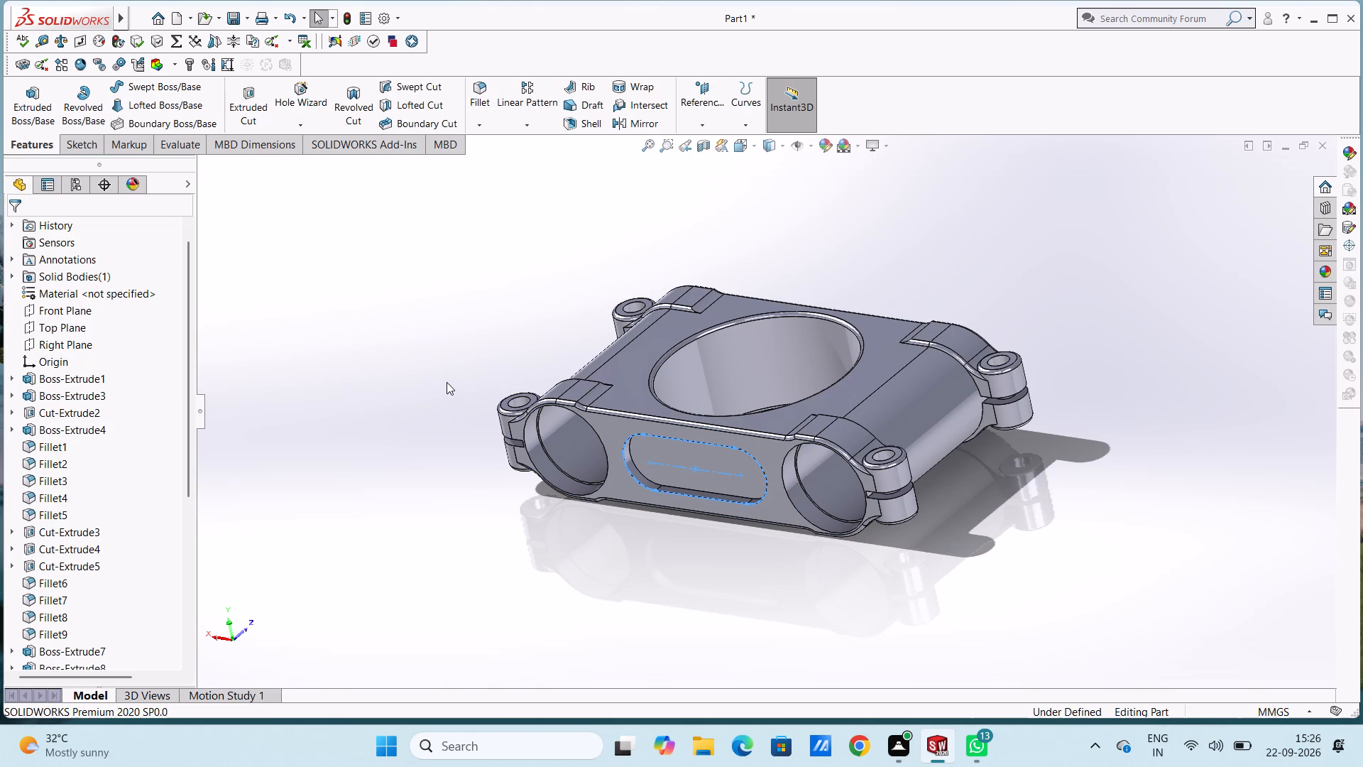
Fillet the floor edge of the slot pocket on the back face with a 1 mm radius.
{"action": "scroll", "coordinate": [720, 489], "scroll_direction": "down", "scroll_amount": 5}
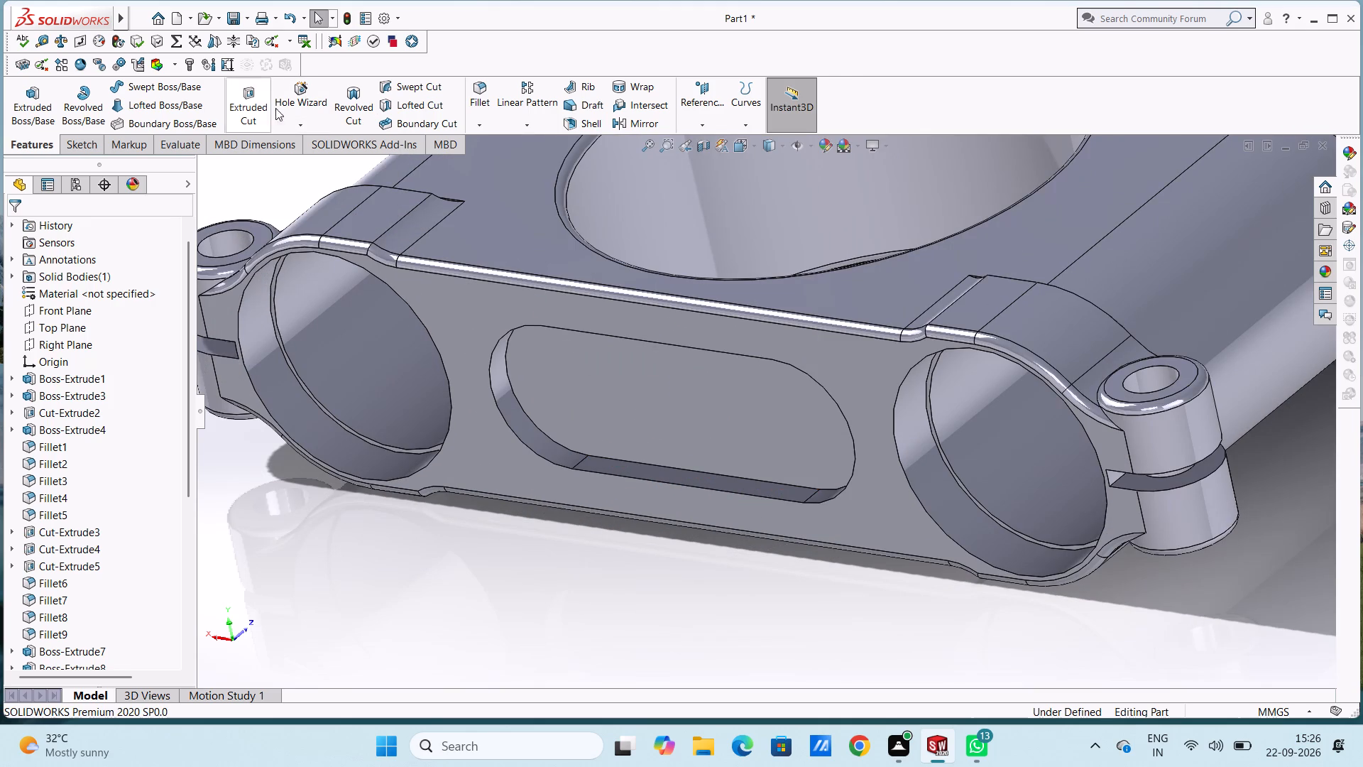
{"action": "left_click", "coordinate": [486, 92]}
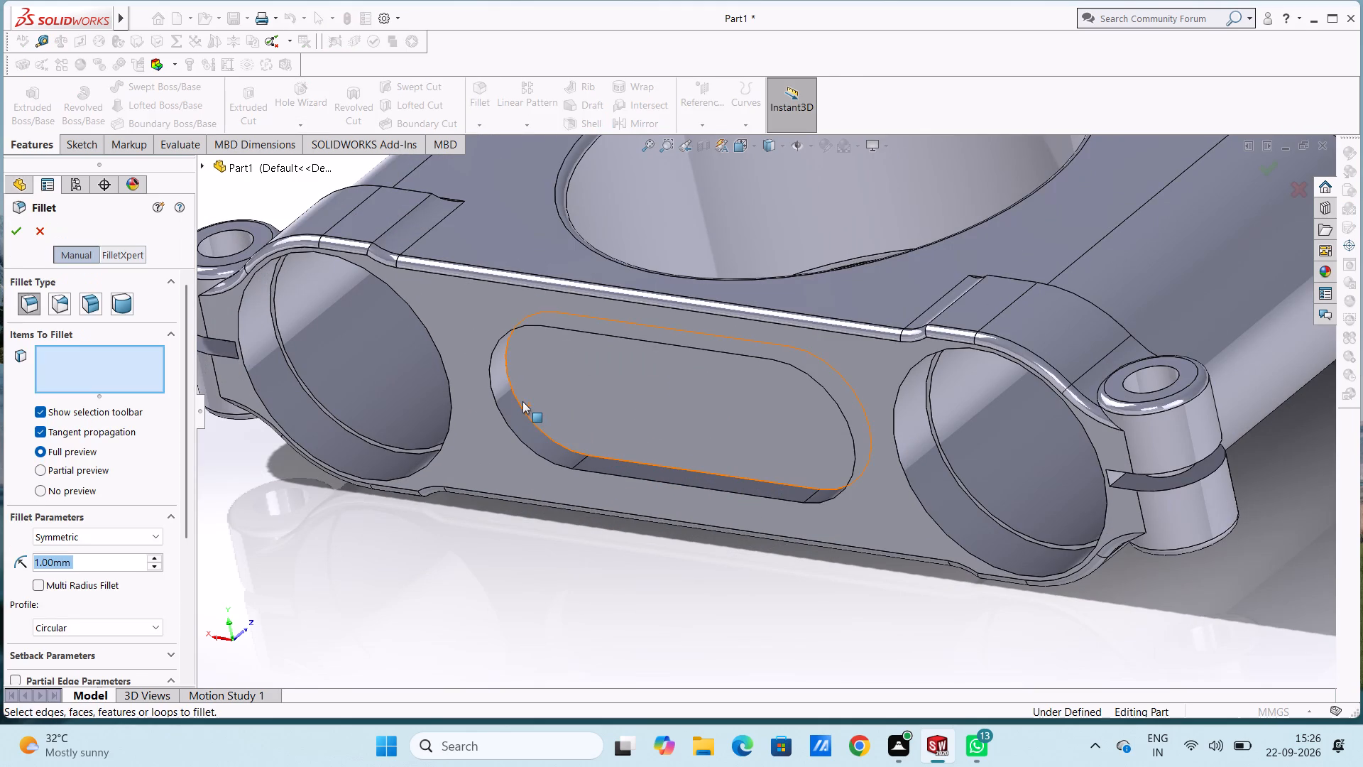
{"action": "left_click", "coordinate": [522, 406]}
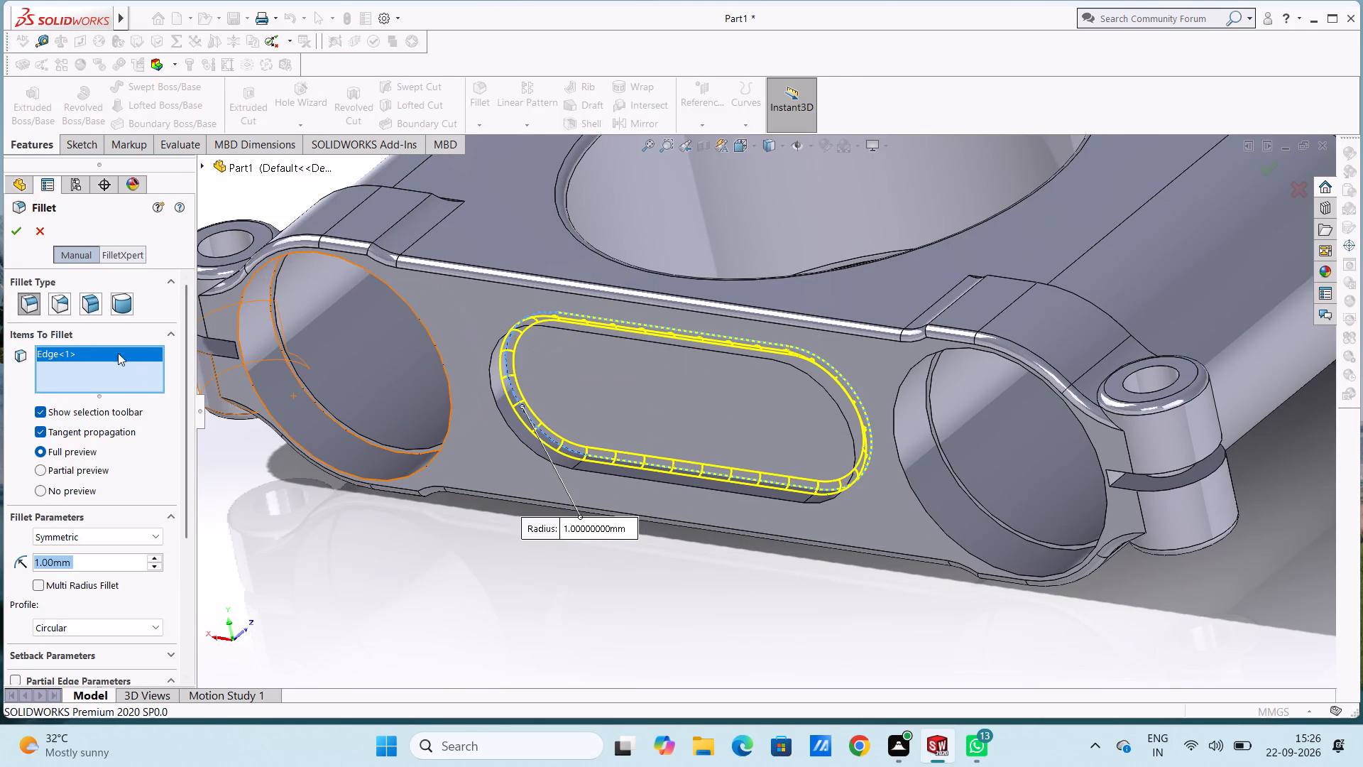
{"action": "left_click", "coordinate": [18, 234]}
Examine the clamp body and its new slot pocket from several angles, including the top and isometric views.
{"action": "scroll", "coordinate": [567, 592], "scroll_direction": "up", "scroll_amount": 2}
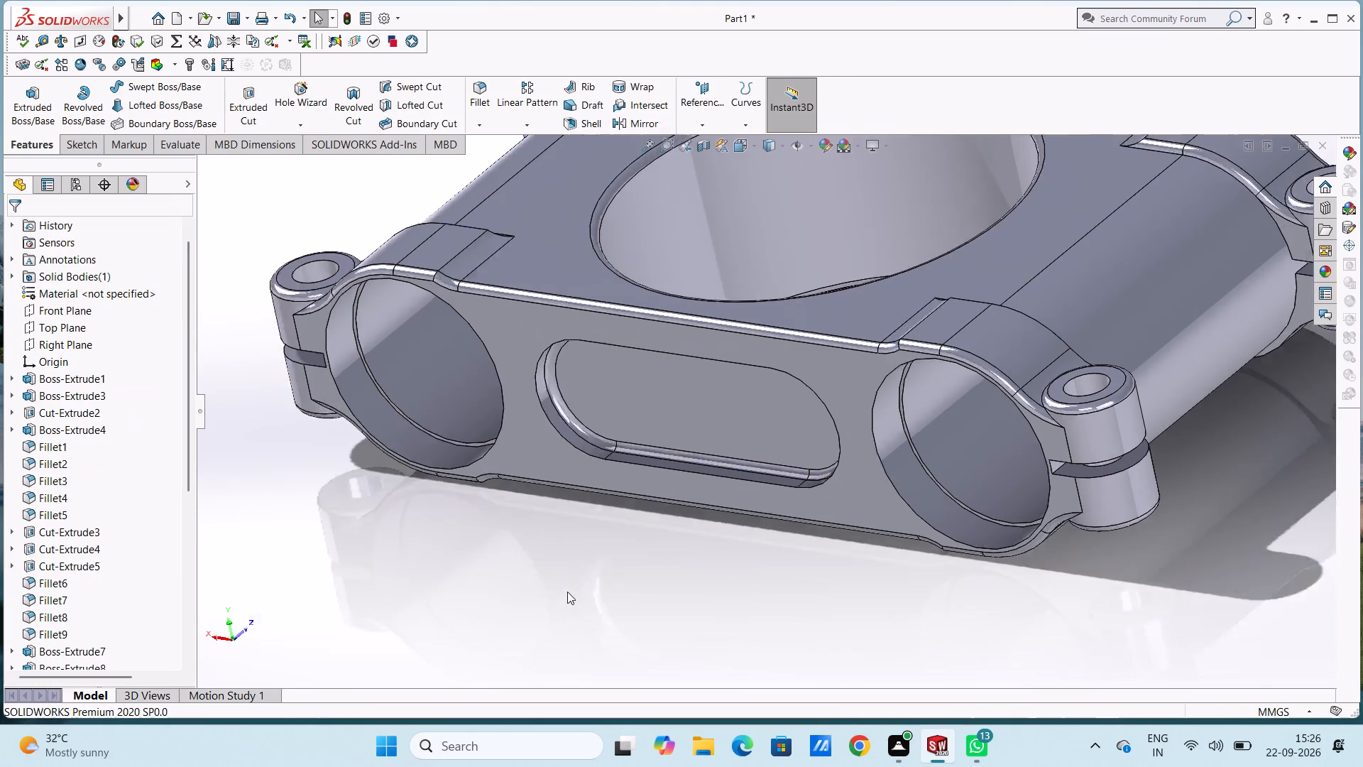
{"action": "scroll", "coordinate": [567, 592], "scroll_direction": "up", "scroll_amount": 2}
{"action": "middle_click_drag", "start_coordinate": [633, 580], "coordinate": [671, 469]}
{"action": "scroll", "coordinate": [633, 580], "scroll_direction": "up", "scroll_amount": 1}
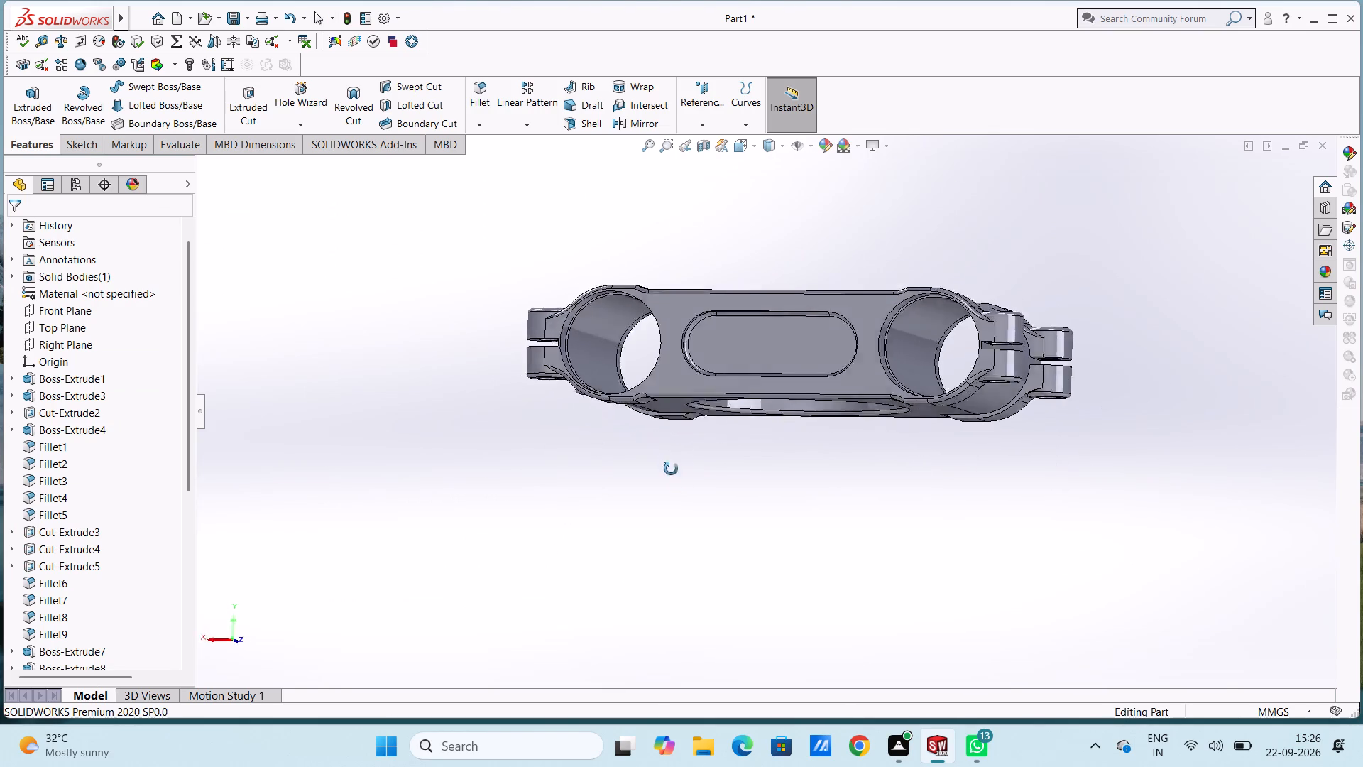
{"action": "middle_click_drag", "start_coordinate": [671, 469], "coordinate": [633, 538]}
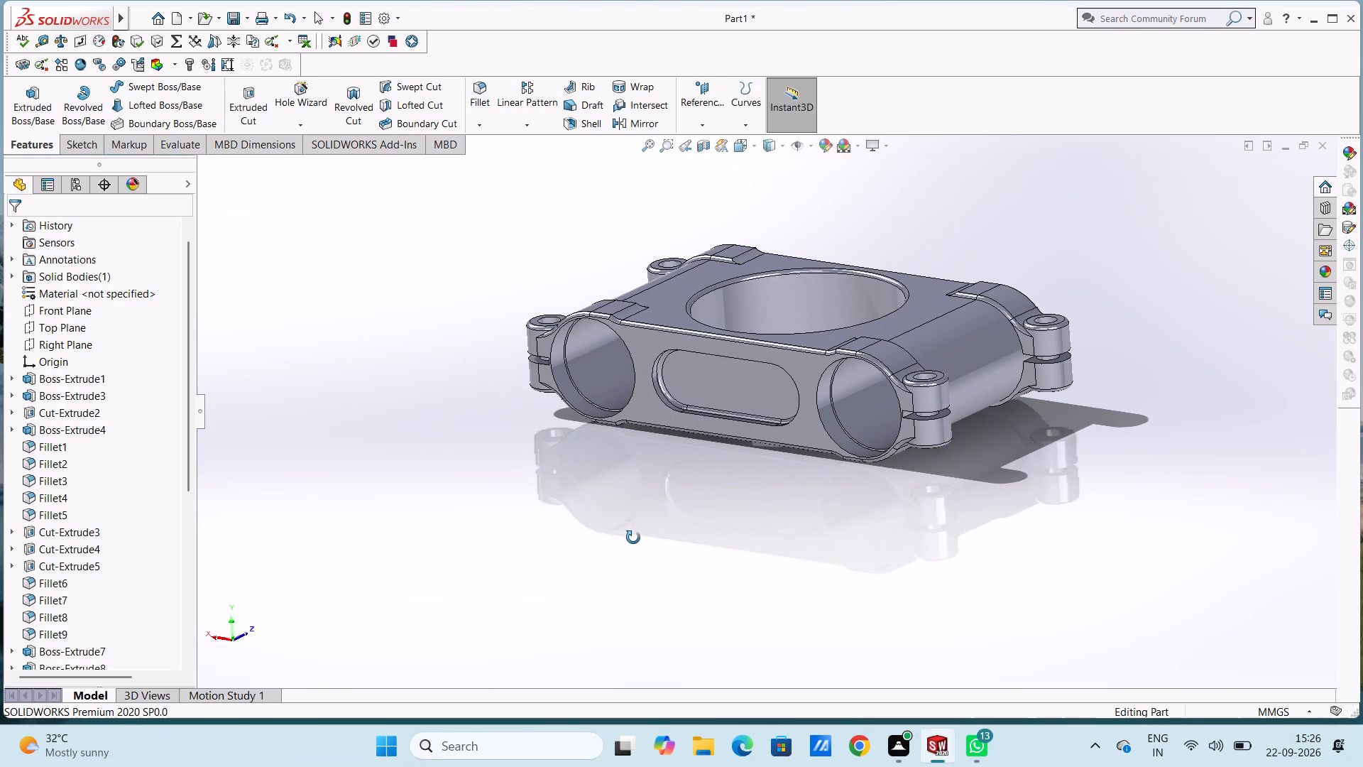
{"action": "middle_click_drag", "start_coordinate": [633, 538], "coordinate": [637, 572]}
{"action": "middle_click_drag", "start_coordinate": [570, 506], "coordinate": [601, 553]}
{"action": "key", "text": "ctrl+5"}
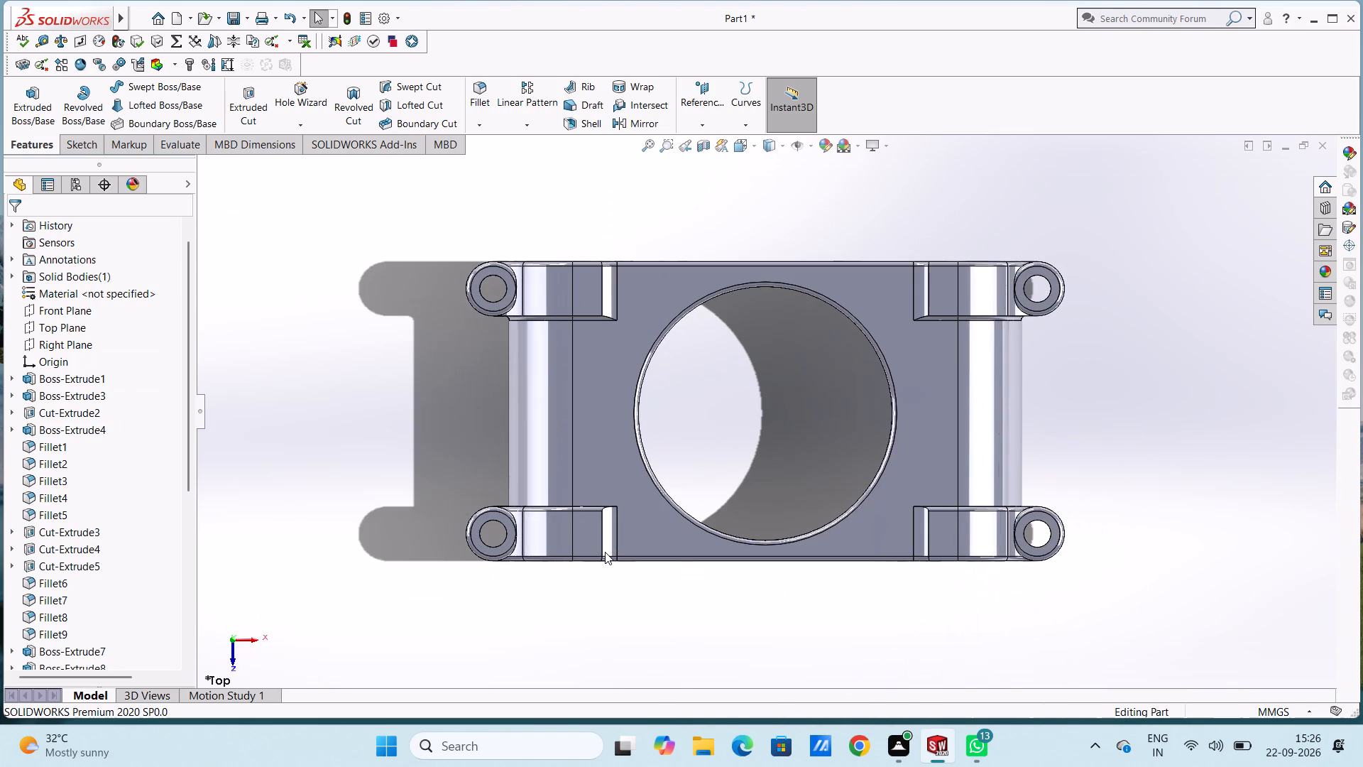
{"action": "middle_click_drag", "start_coordinate": [351, 318], "coordinate": [353, 321]}
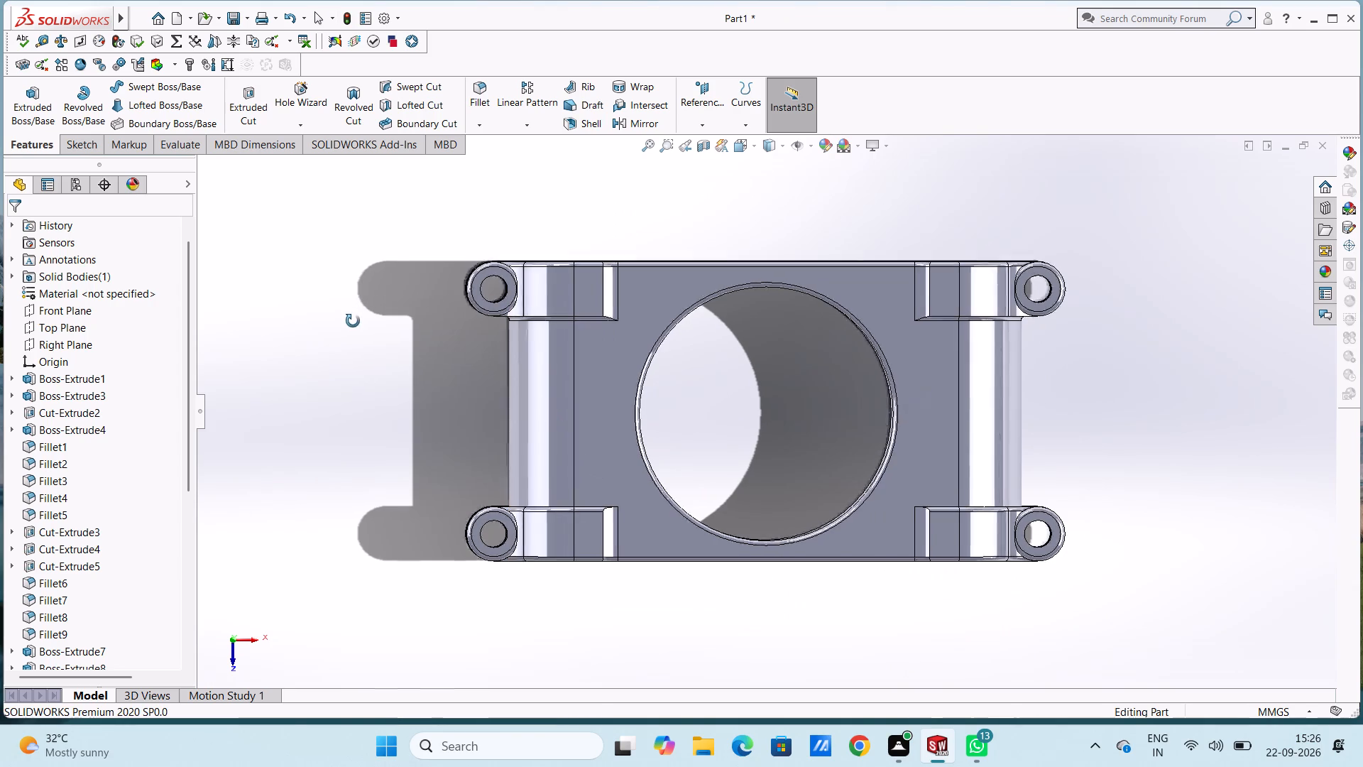
{"action": "middle_click_drag", "start_coordinate": [353, 321], "coordinate": [356, 363]}
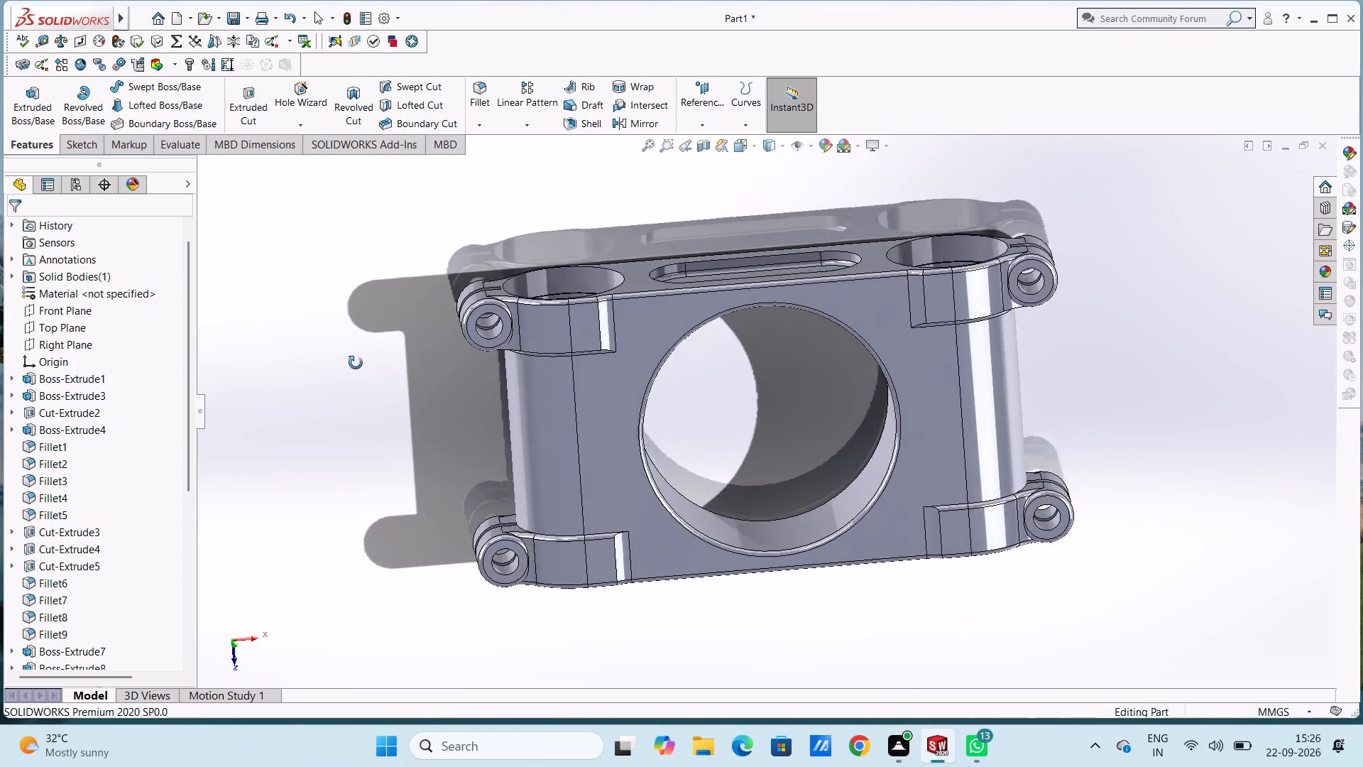
{"action": "middle_click_drag", "start_coordinate": [356, 363], "coordinate": [357, 360]}
{"action": "middle_click_drag", "start_coordinate": [422, 476], "coordinate": [424, 448]}
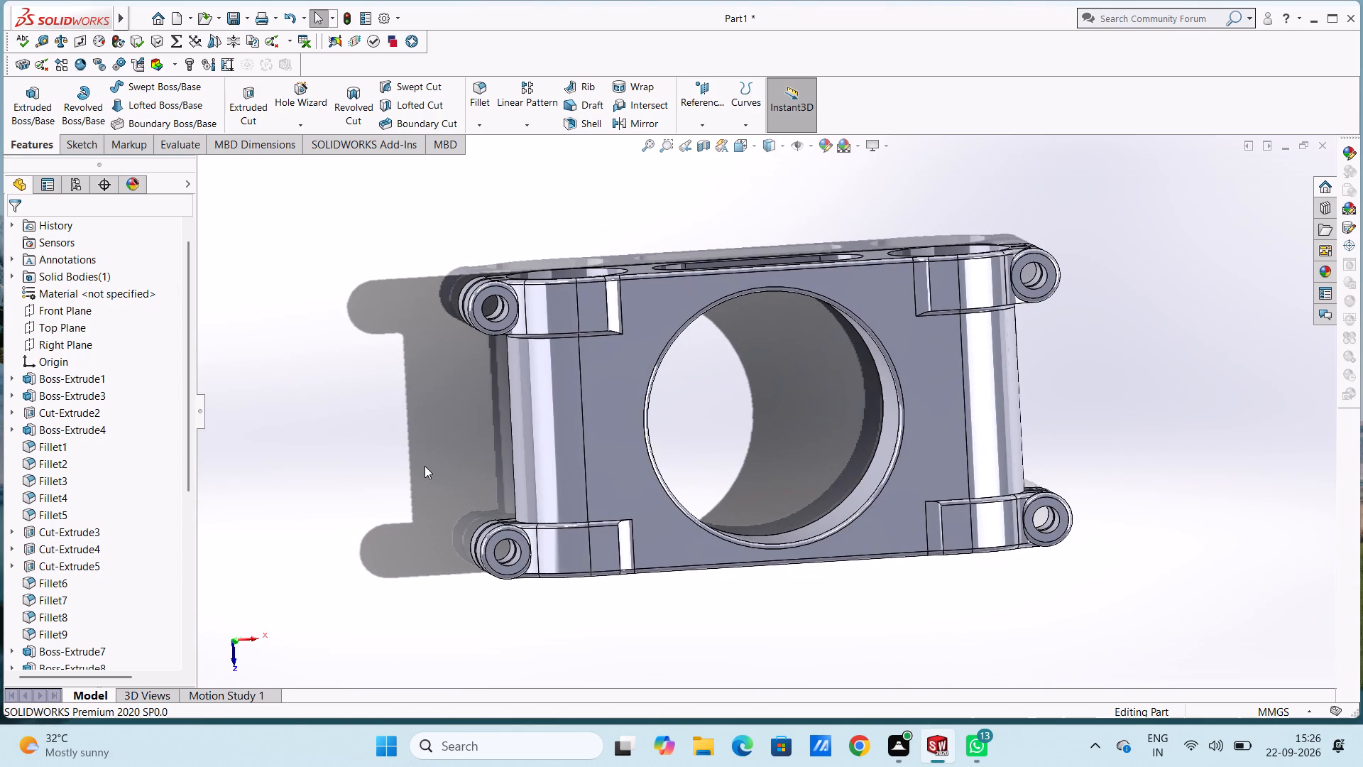
{"action": "key", "text": "ctrl+7"}
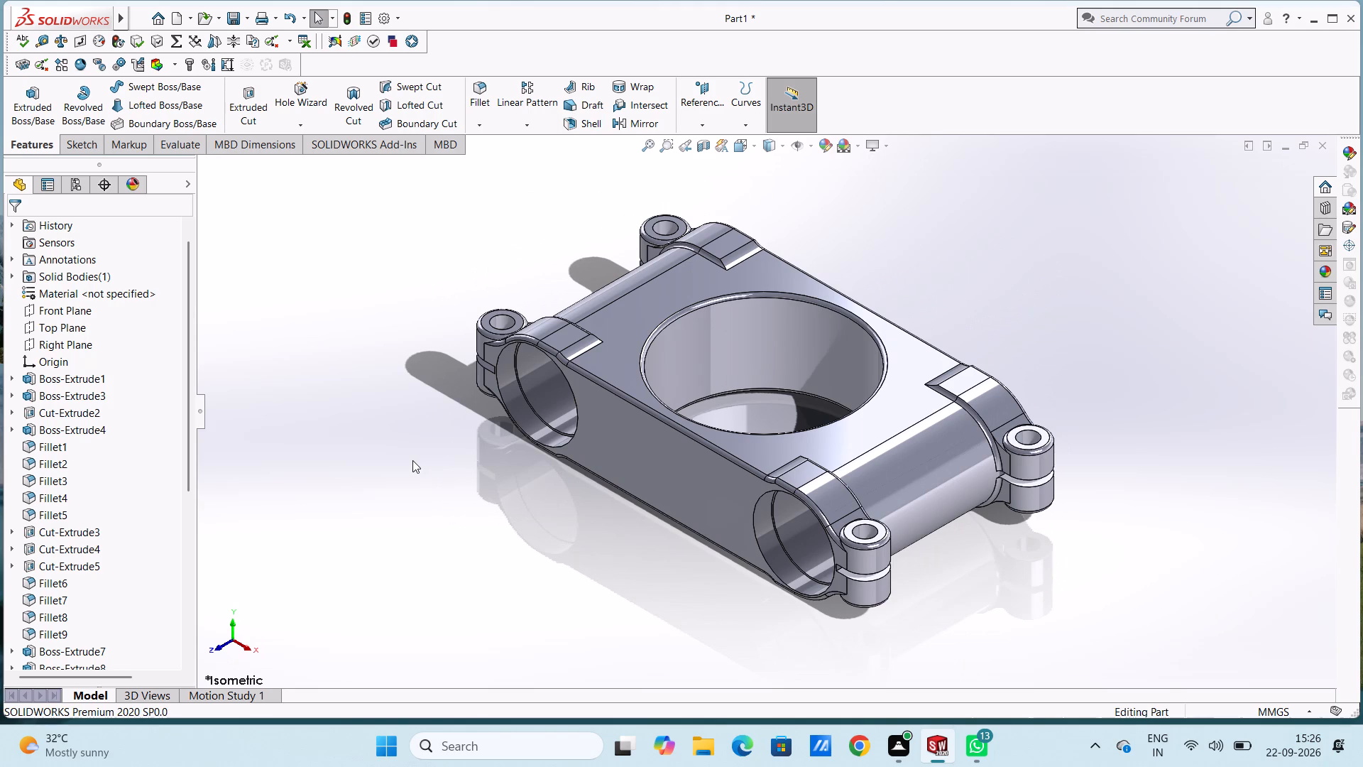
{"action": "key", "text": "ctrl+5"}
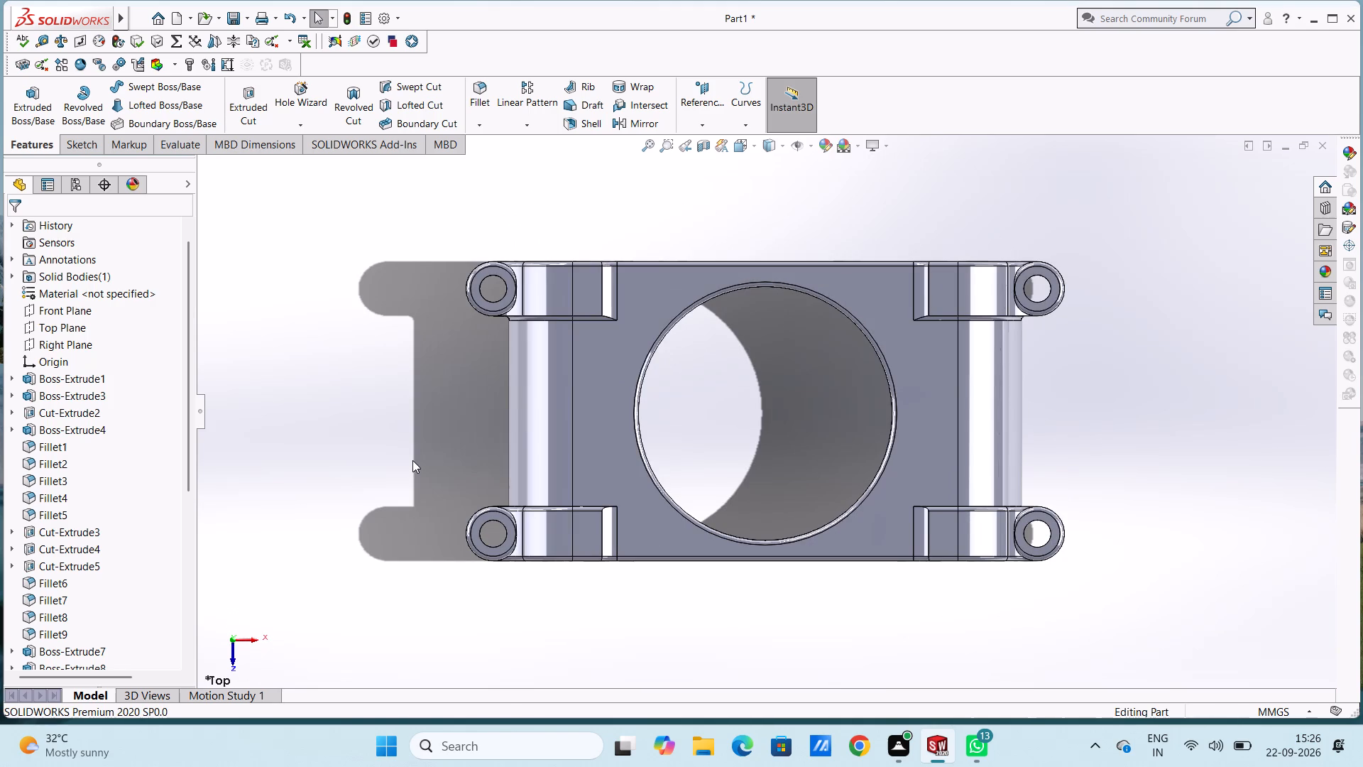
{"action": "middle_click_drag", "start_coordinate": [422, 304], "coordinate": [420, 414]}
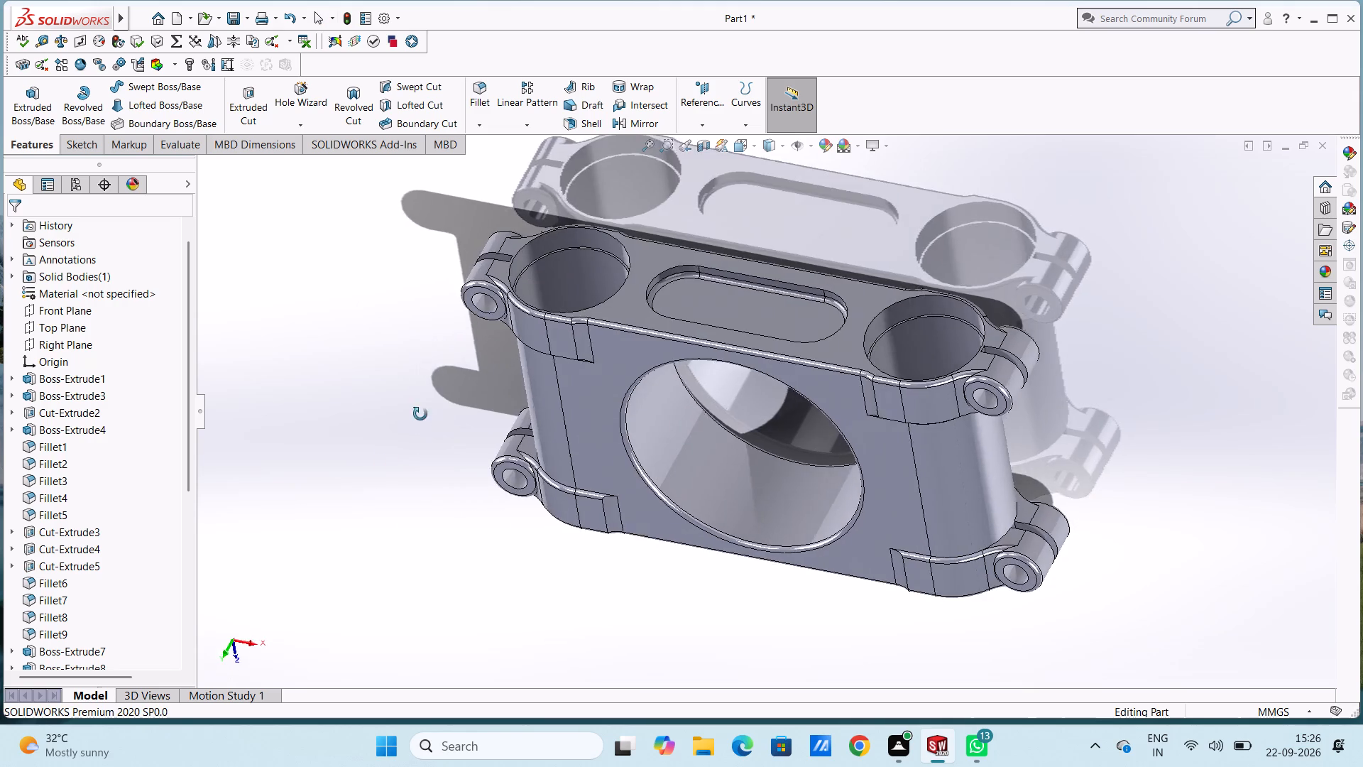
Examine the clamp body from several angles around the large cross hole and the bolted ears.
{"action": "middle_click_drag", "start_coordinate": [420, 414], "coordinate": [428, 330]}
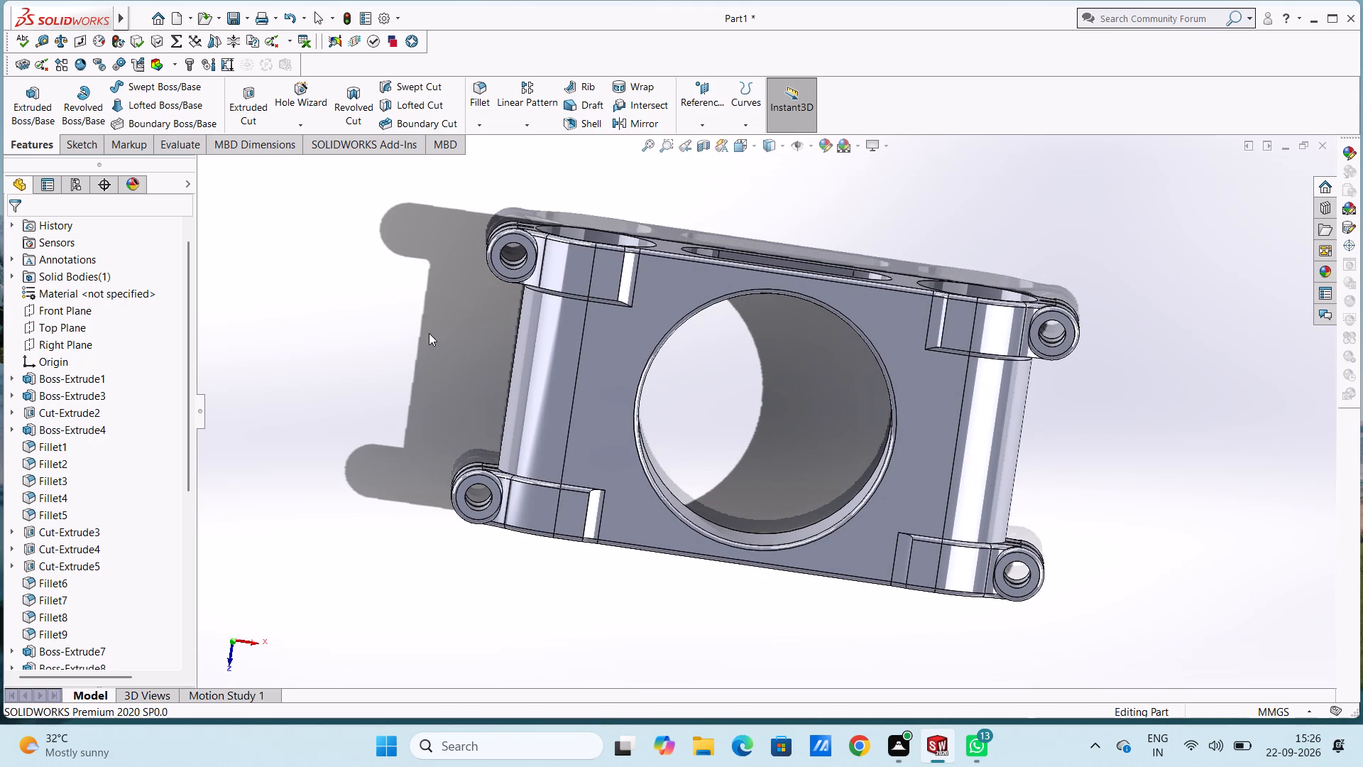
{"action": "key", "text": "ctrl+6"}
{"action": "scroll", "coordinate": [429, 333], "scroll_direction": "down", "scroll_amount": 1}
{"action": "middle_click_drag", "start_coordinate": [399, 421], "coordinate": [388, 438]}
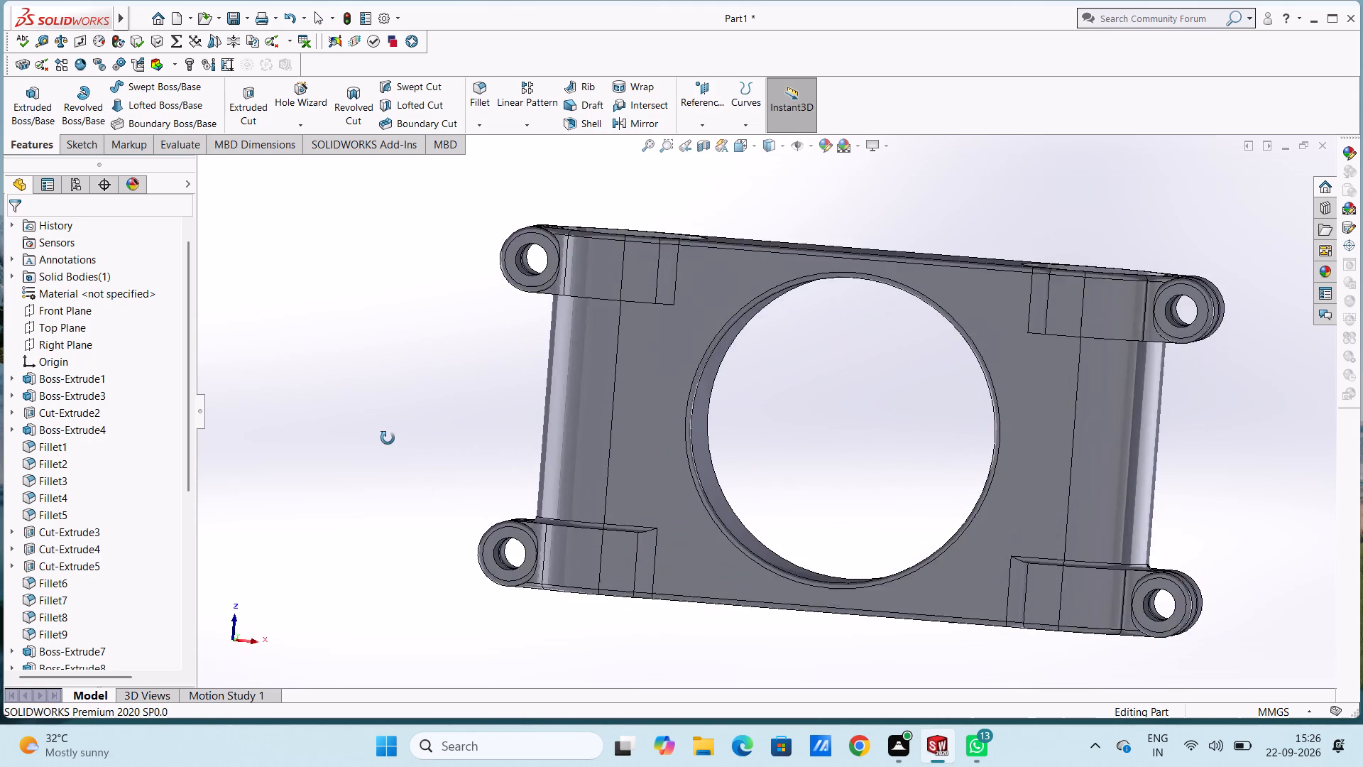
{"action": "middle_click_drag", "start_coordinate": [388, 438], "coordinate": [392, 481]}
{"action": "scroll", "coordinate": [392, 481], "scroll_direction": "up", "scroll_amount": 3}
{"action": "middle_click", "coordinate": [1175, 395]}
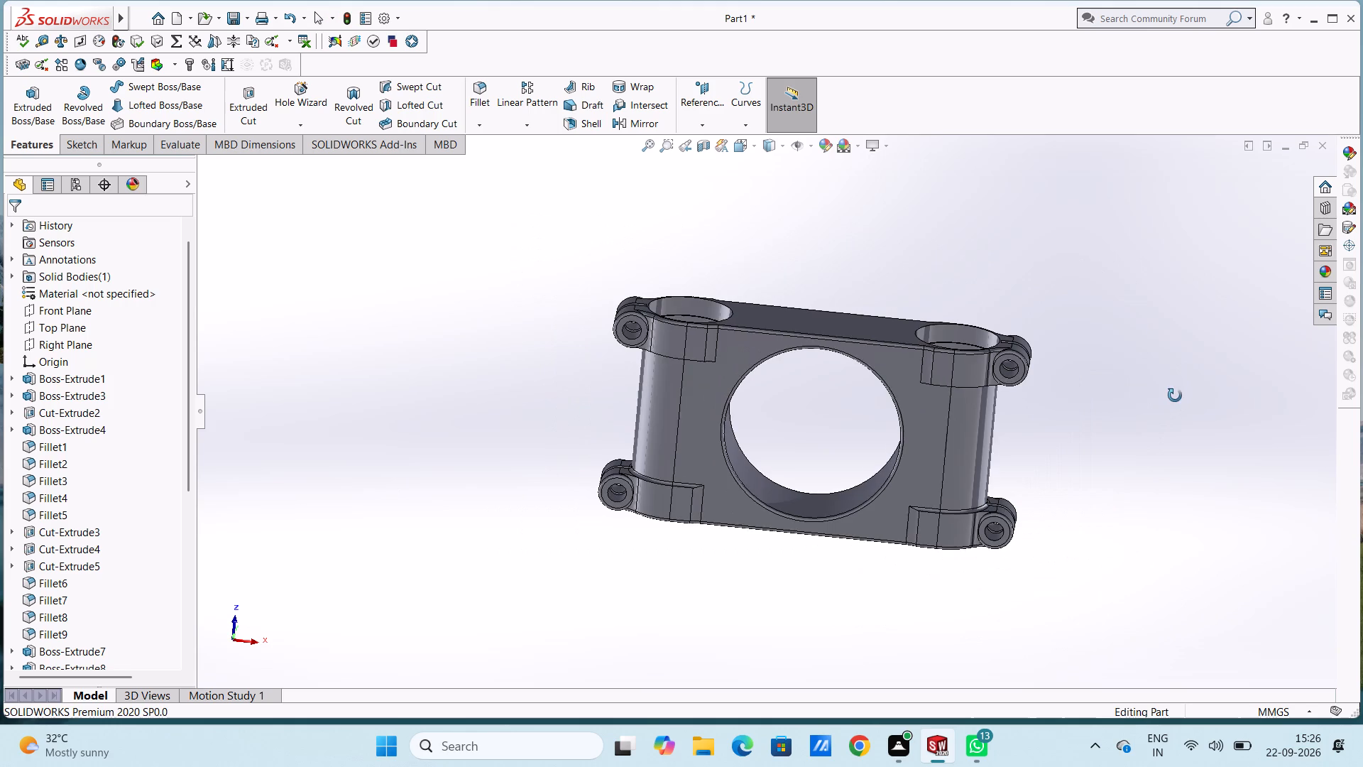
{"action": "middle_click_drag", "start_coordinate": [1154, 422], "coordinate": [1154, 386]}
{"action": "middle_click", "coordinate": [1154, 386]}
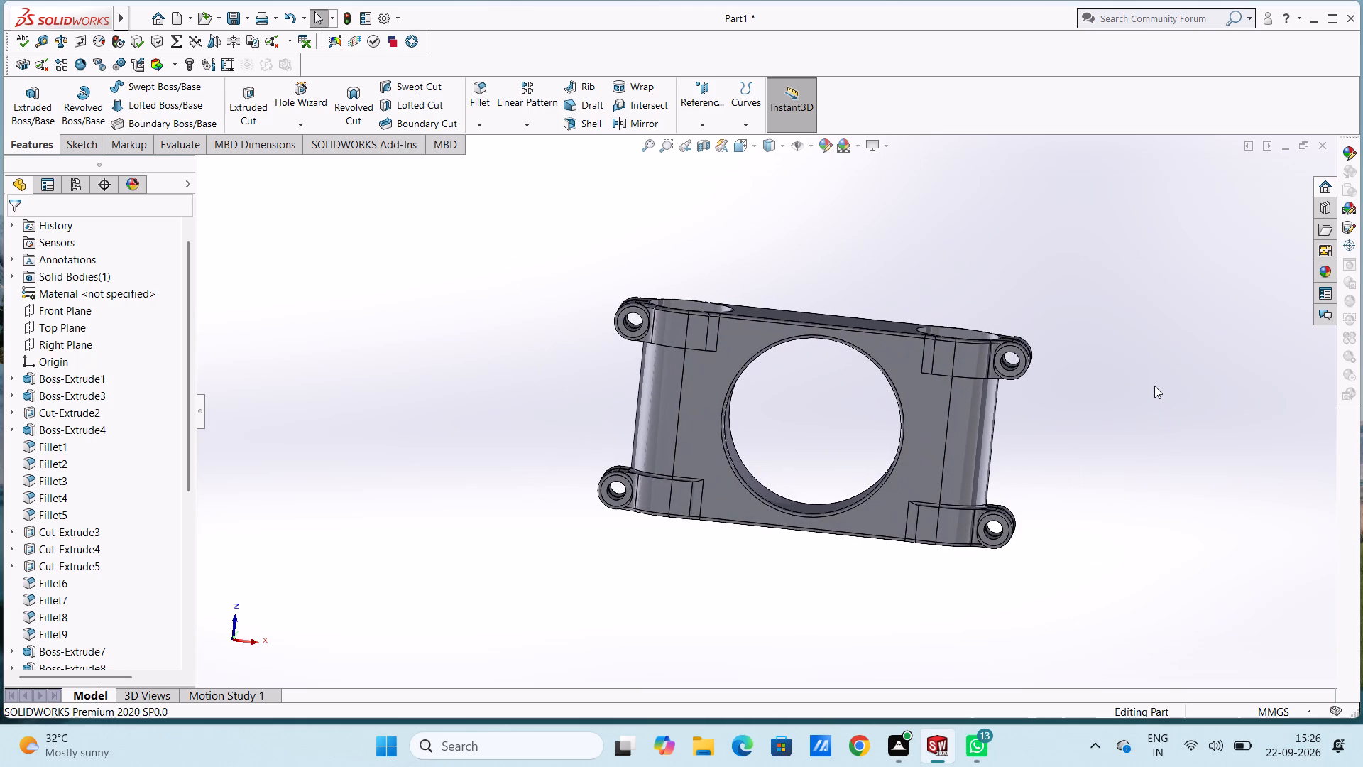
Start a sketch on the flat face around the cross hole and draw a 15.5 mm vertical line upward from the hole's top point.
{"action": "key", "text": "ctrl+6"}
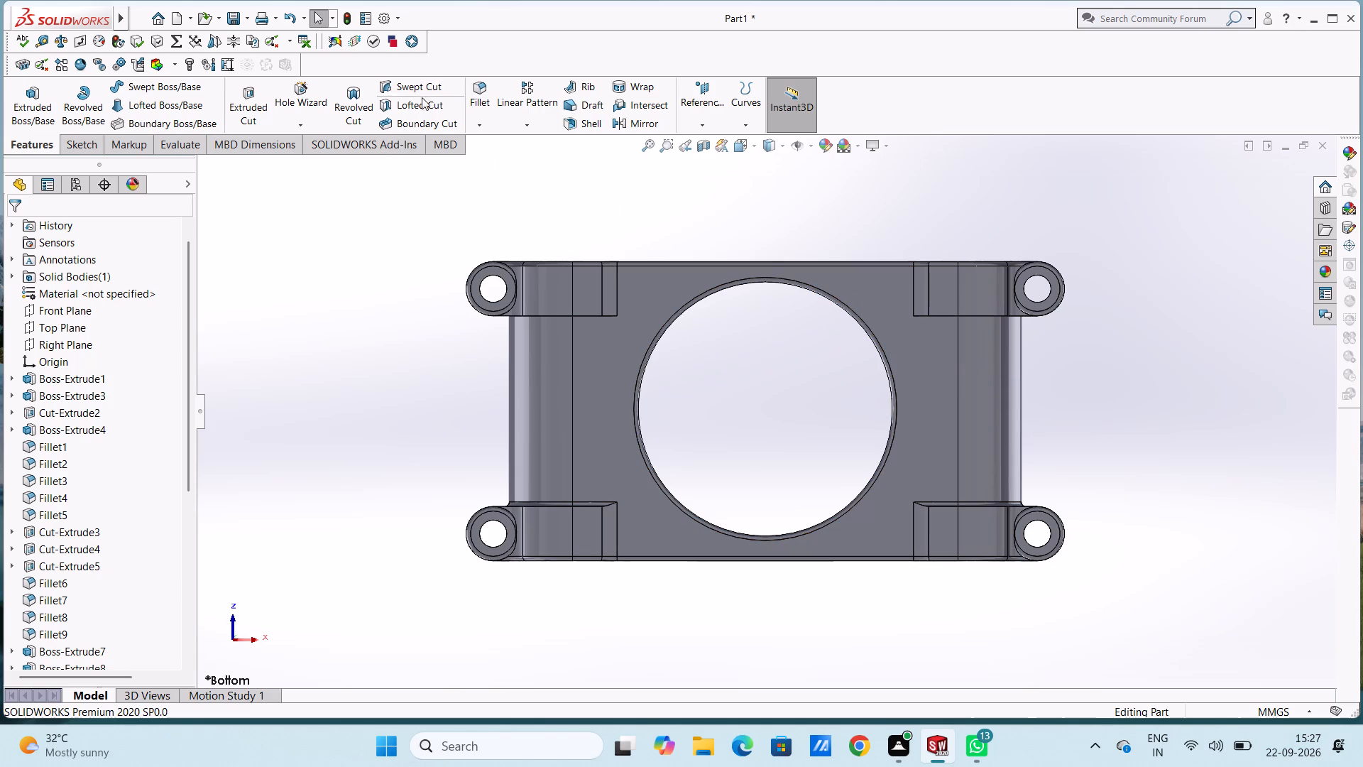
{"action": "left_click", "coordinate": [706, 281]}
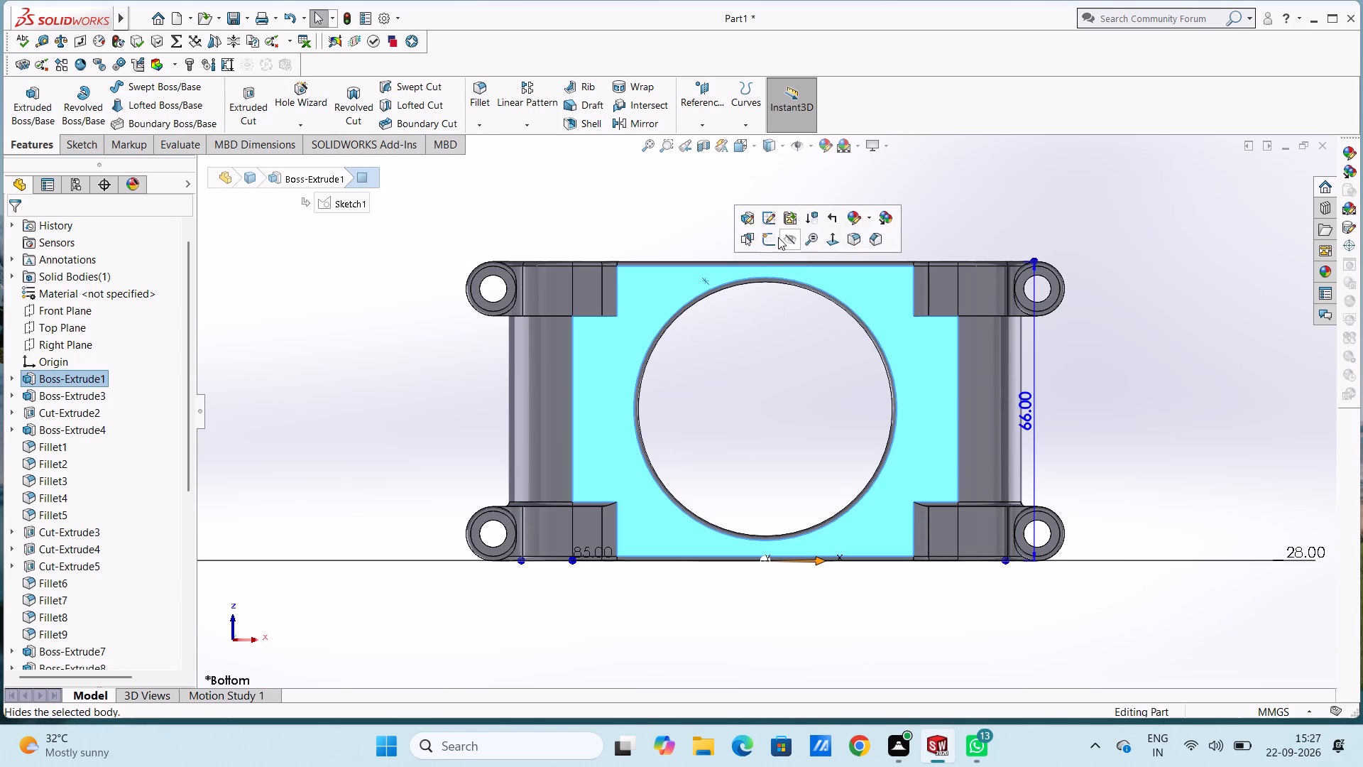
{"action": "left_click", "coordinate": [766, 244]}
{"action": "left_click", "coordinate": [710, 220]}
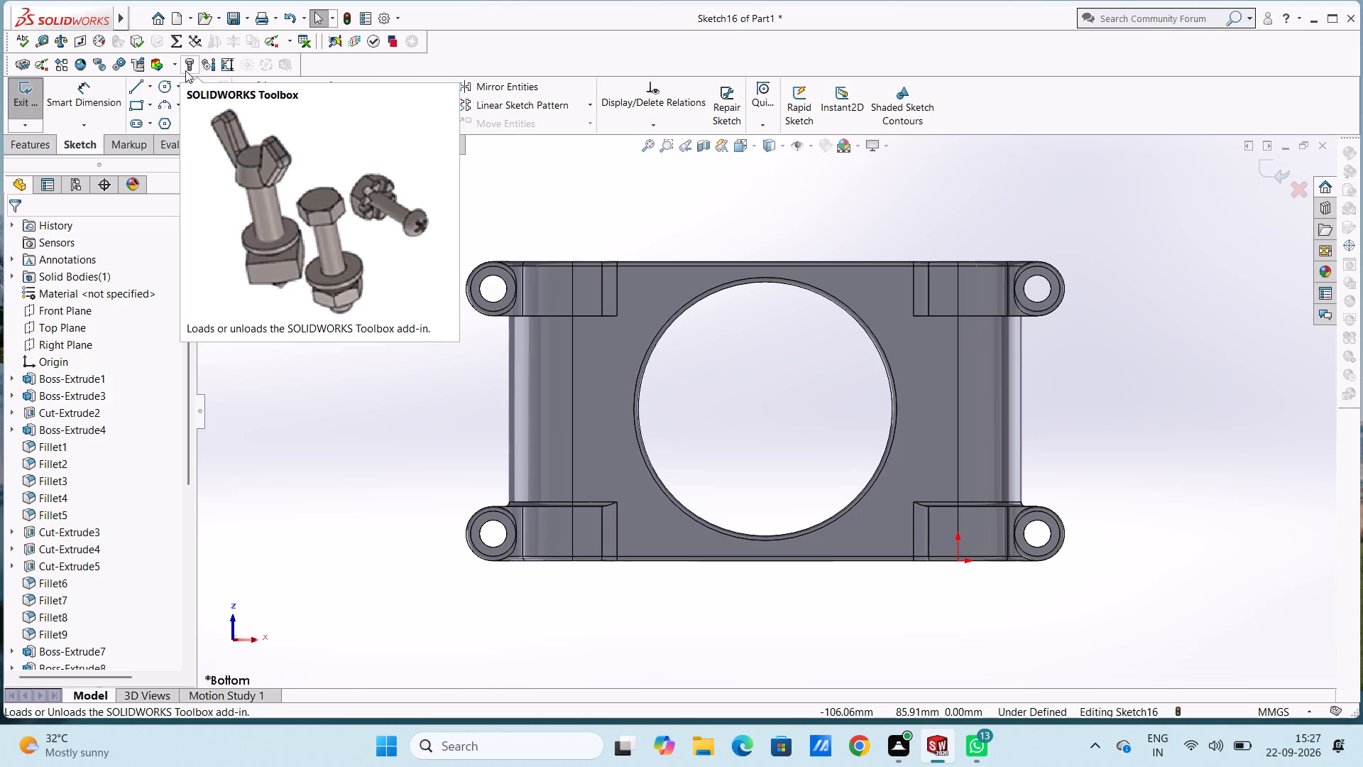
{"action": "left_click", "coordinate": [138, 84]}
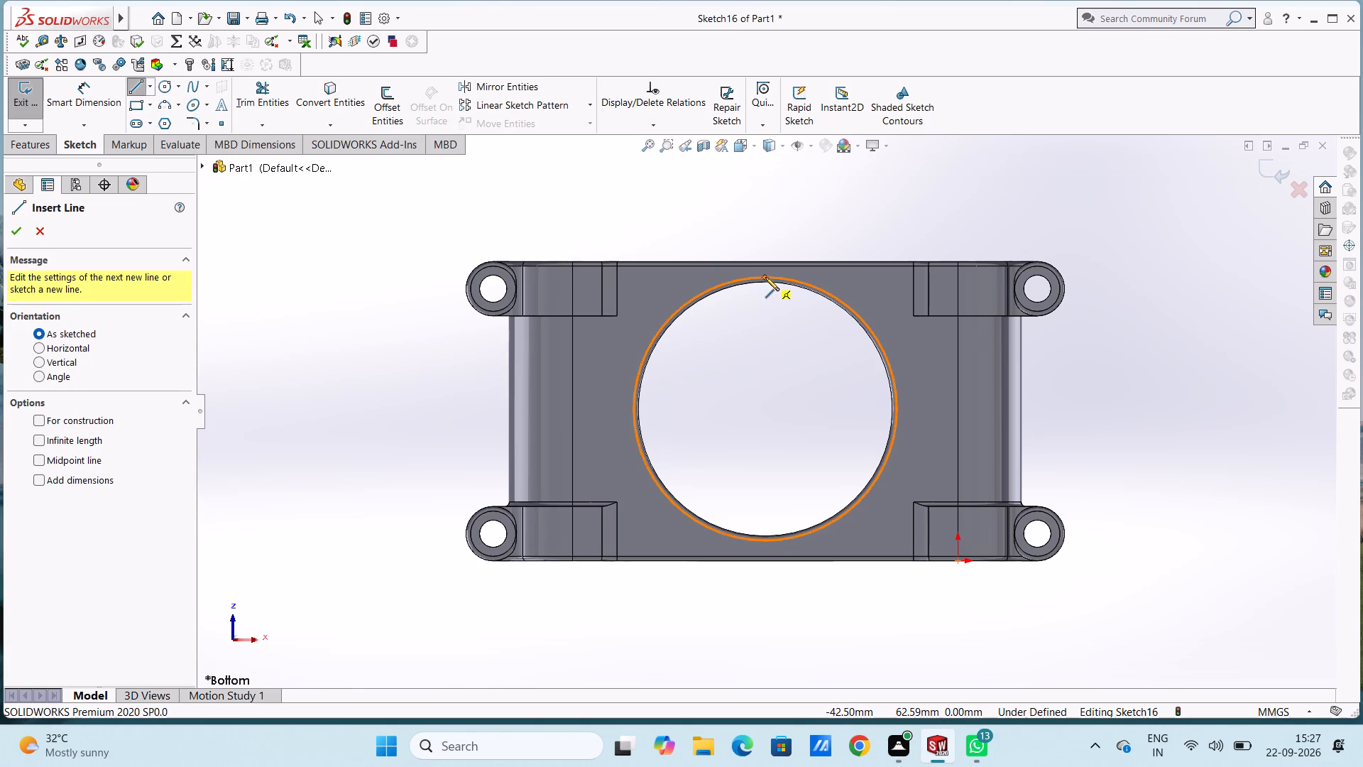
{"action": "left_click", "coordinate": [765, 277]}
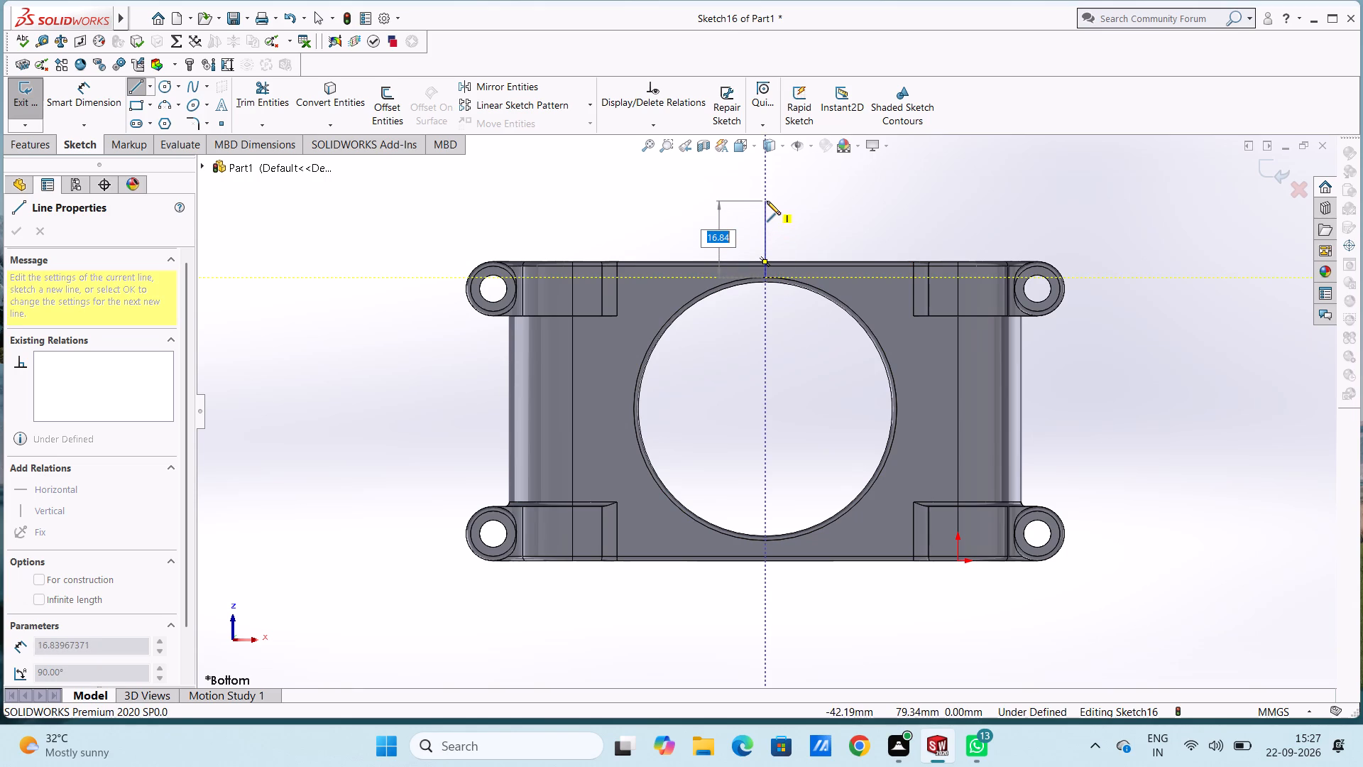
{"action": "type", "text": "15.5"}
{"action": "key", "text": "Return"}
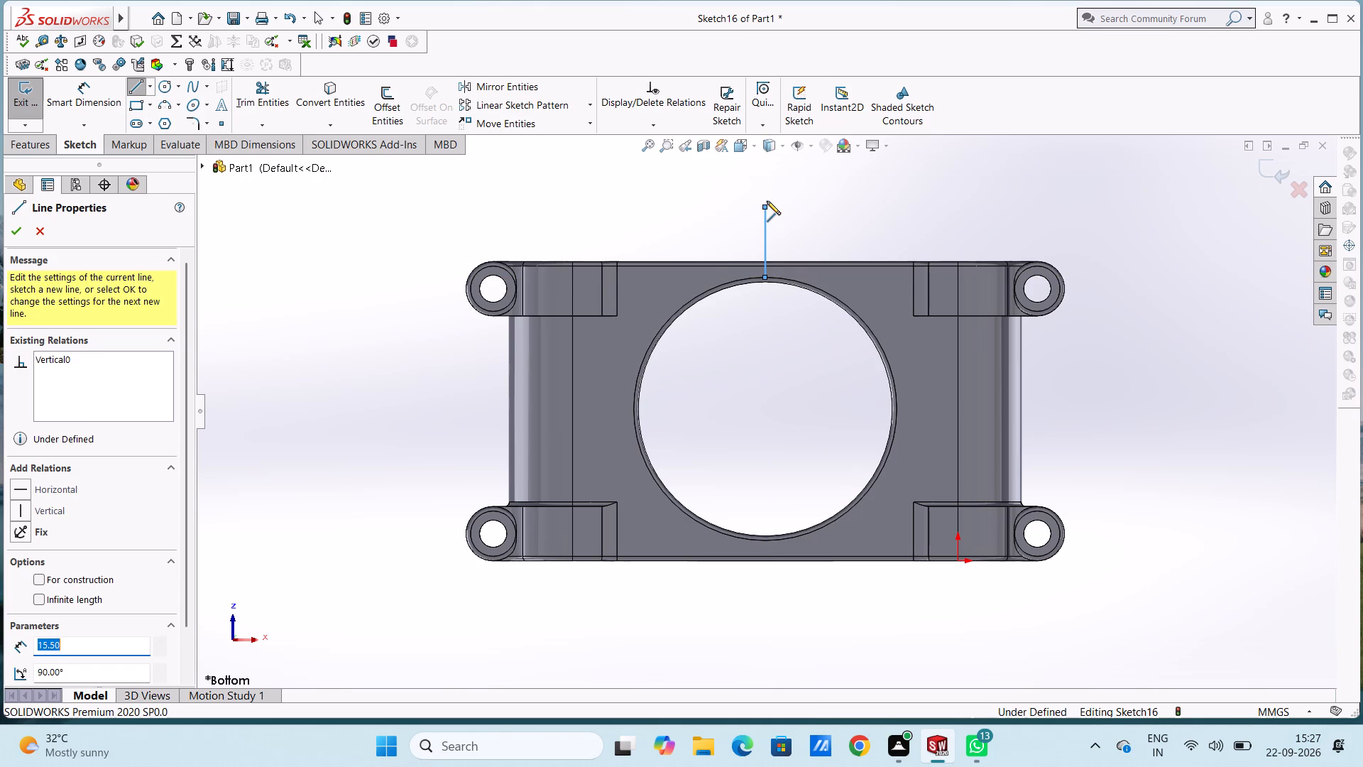
{"action": "key", "text": "Escape"}
{"action": "key", "text": "Escape"}
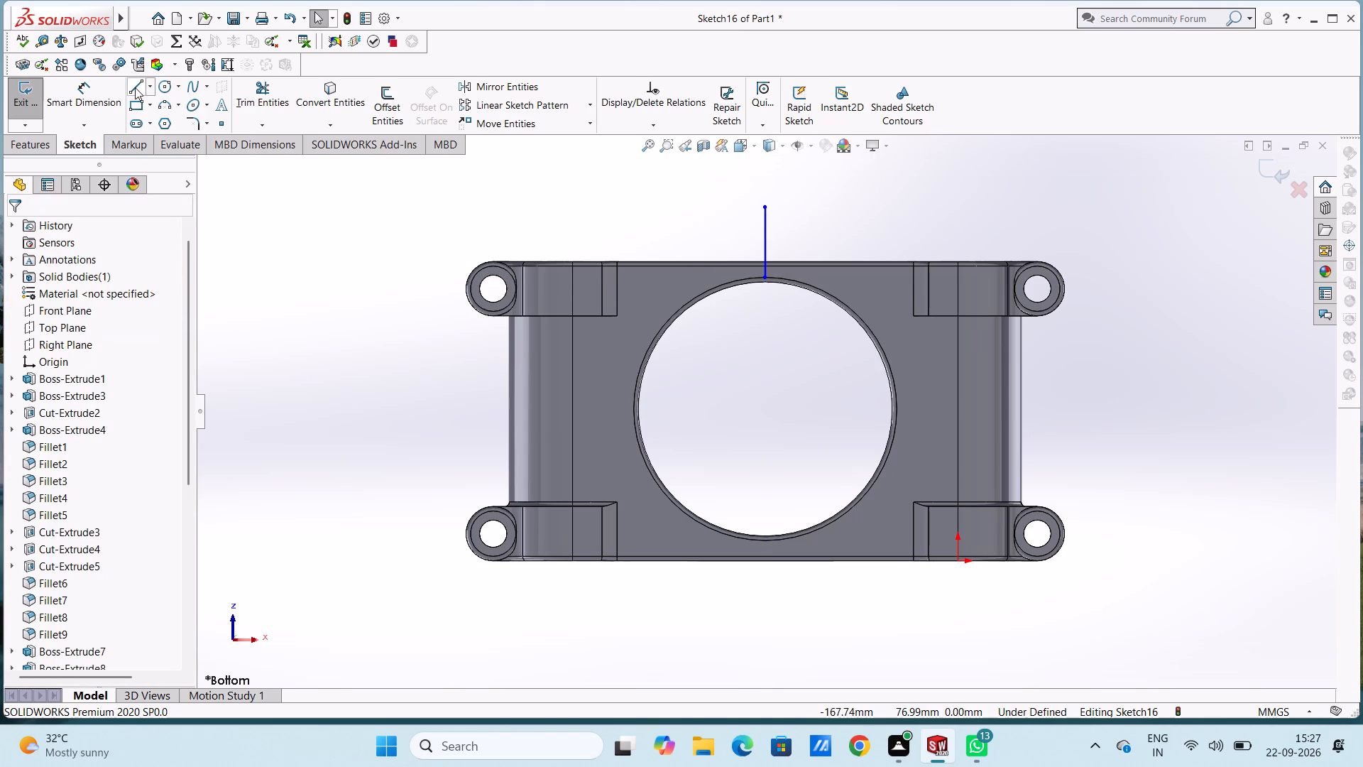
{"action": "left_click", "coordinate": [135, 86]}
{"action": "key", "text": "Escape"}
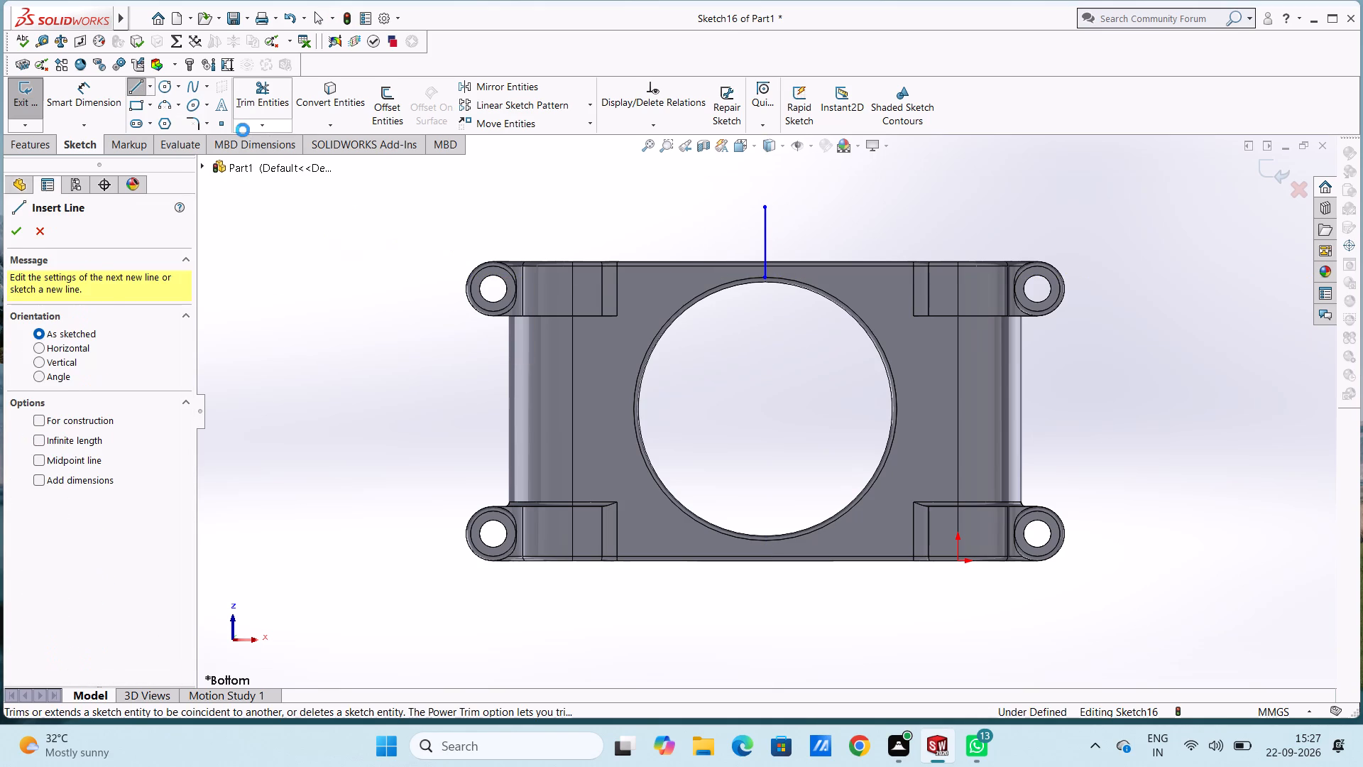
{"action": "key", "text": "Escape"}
Offset the vertical line 6 mm bi-directionally, with dimensions added.
{"action": "left_click", "coordinate": [379, 112]}
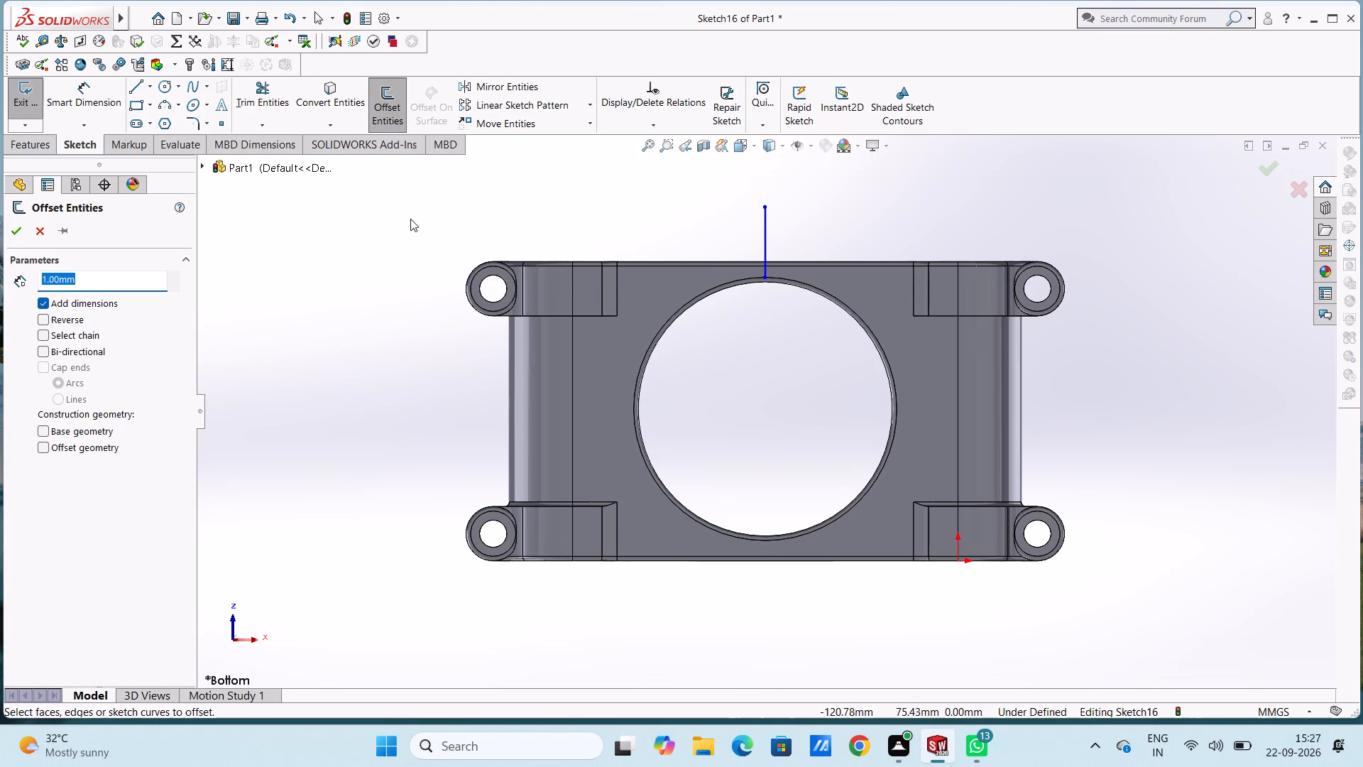
{"action": "key", "text": "6"}
{"action": "key", "text": "Return"}
{"action": "left_click", "coordinate": [762, 235]}
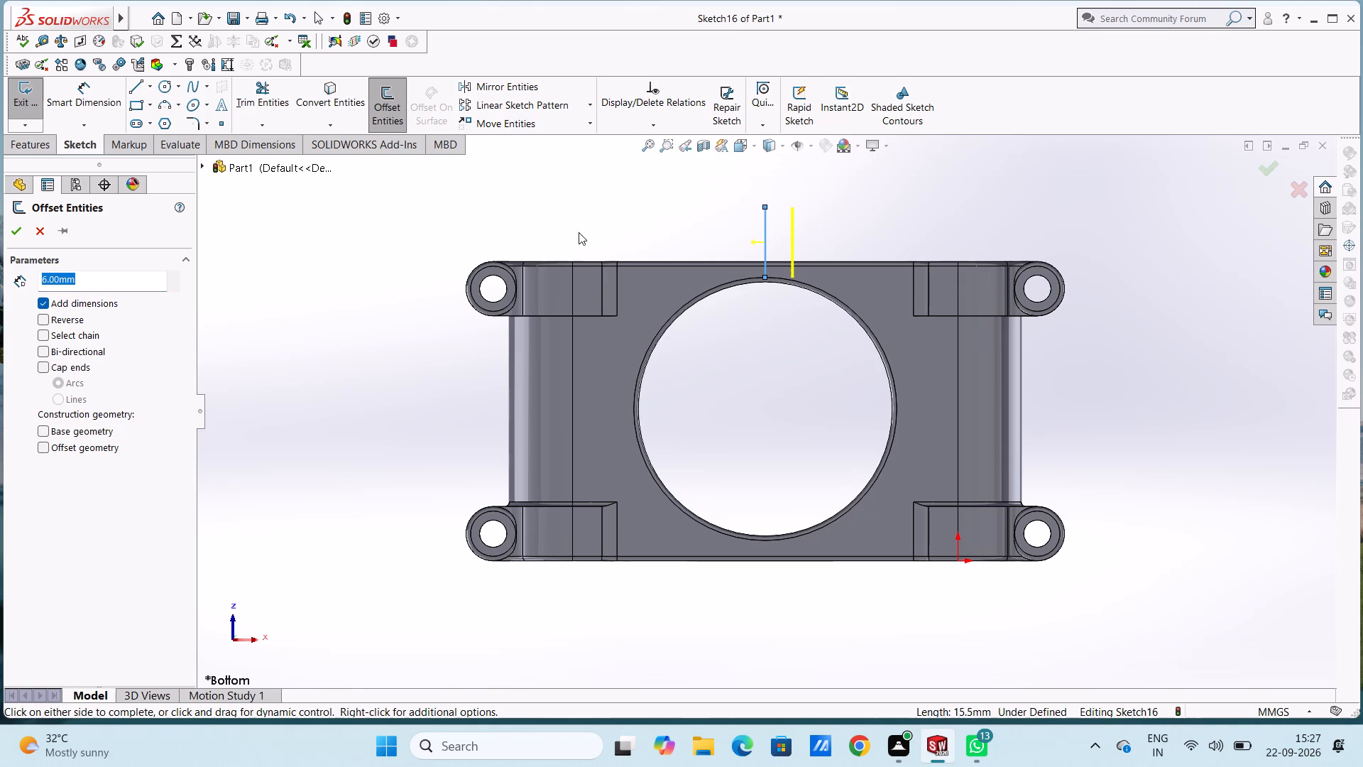
{"action": "left_click", "coordinate": [48, 352]}
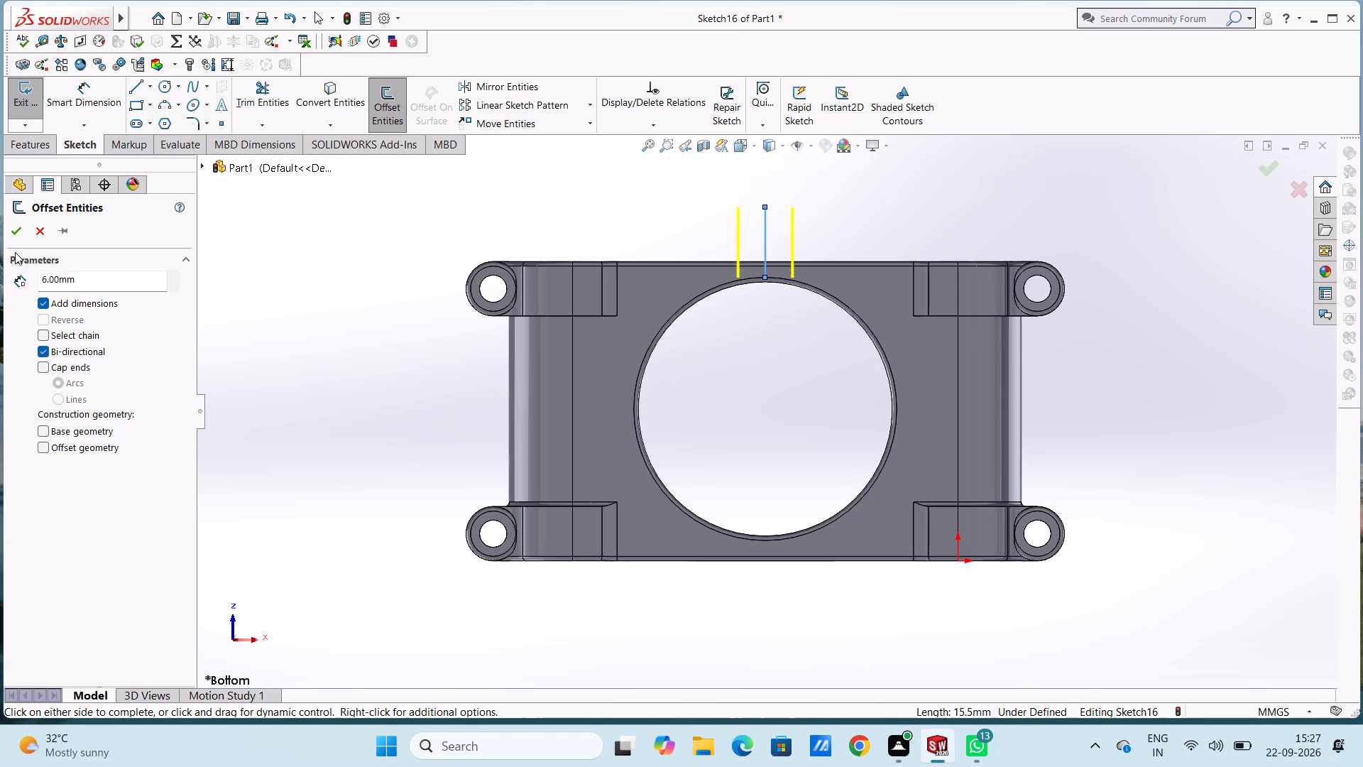
{"action": "left_click", "coordinate": [17, 227]}
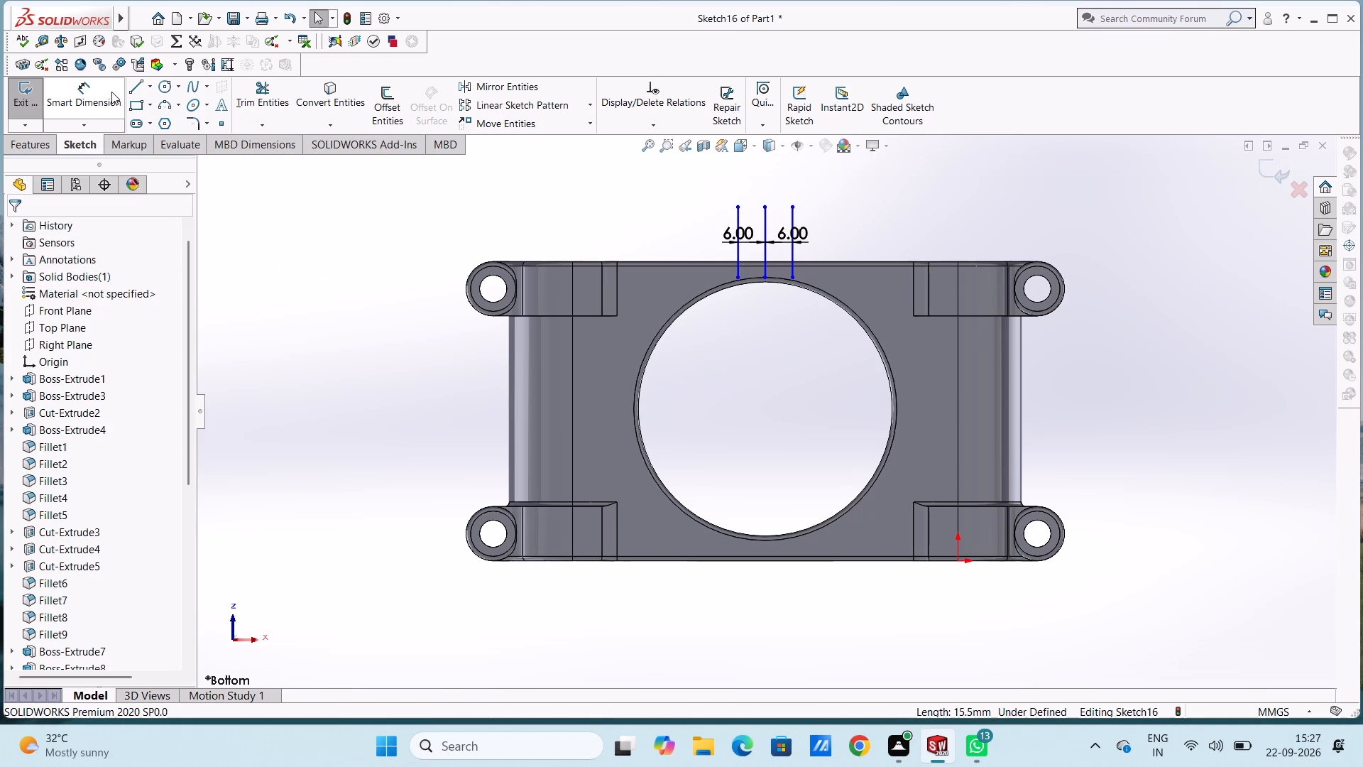
Draw a horizontal line joining the upper ends of the two offset lines.
{"action": "left_click", "coordinate": [133, 87]}
{"action": "left_click", "coordinate": [738, 207]}
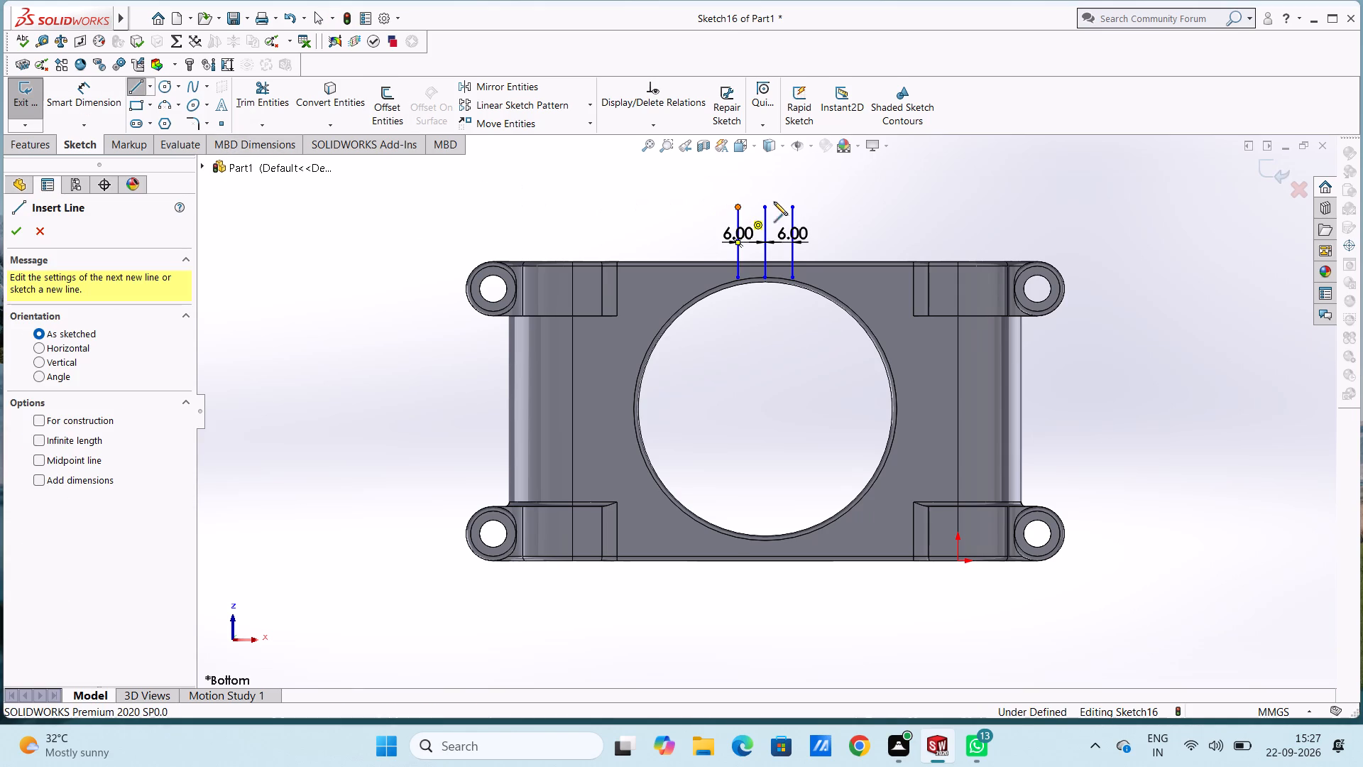
{"action": "left_click", "coordinate": [794, 206]}
{"action": "key", "text": "Escape"}
{"action": "key", "text": "Escape"}
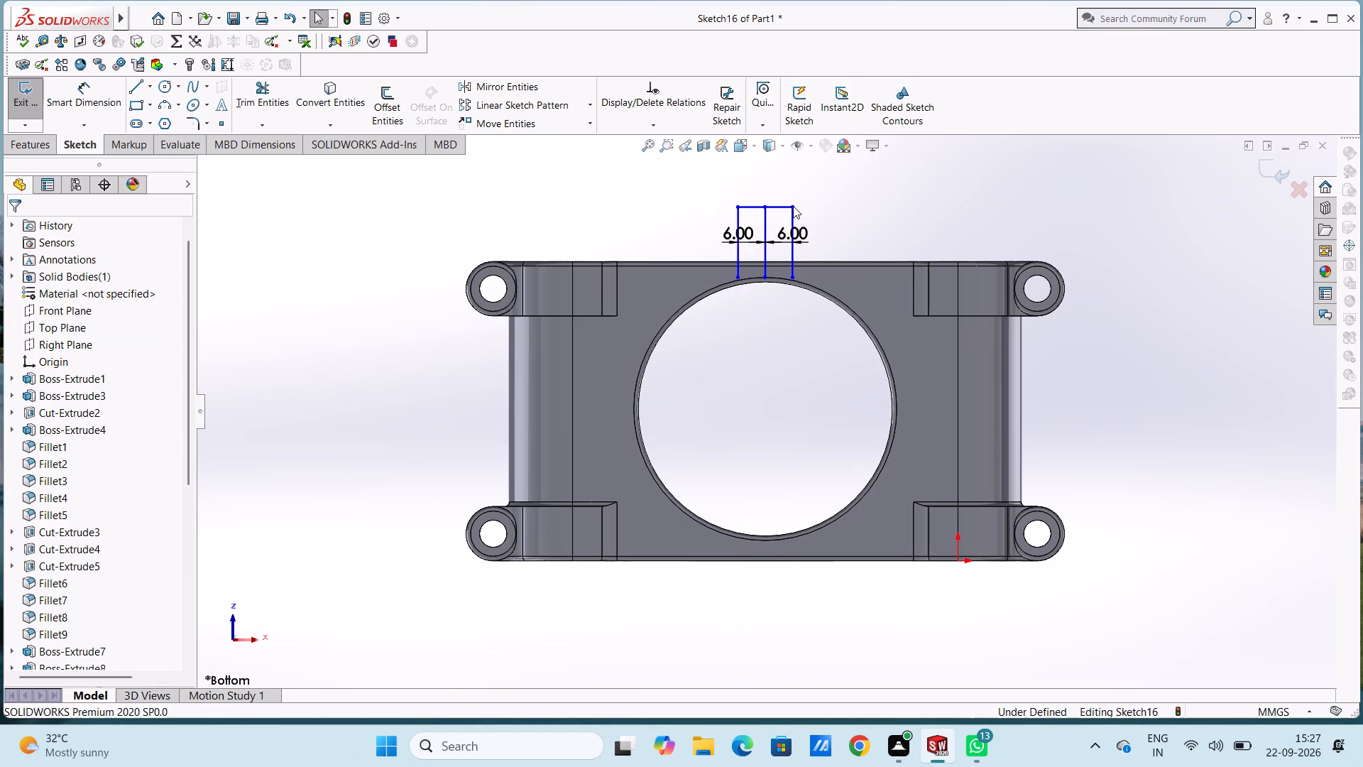
{"action": "key", "text": "Escape"}
Draw a 12 mm horizontal line between the two offset lines along the body's upper edge.
{"action": "scroll", "coordinate": [787, 250], "scroll_direction": "down", "scroll_amount": 5}
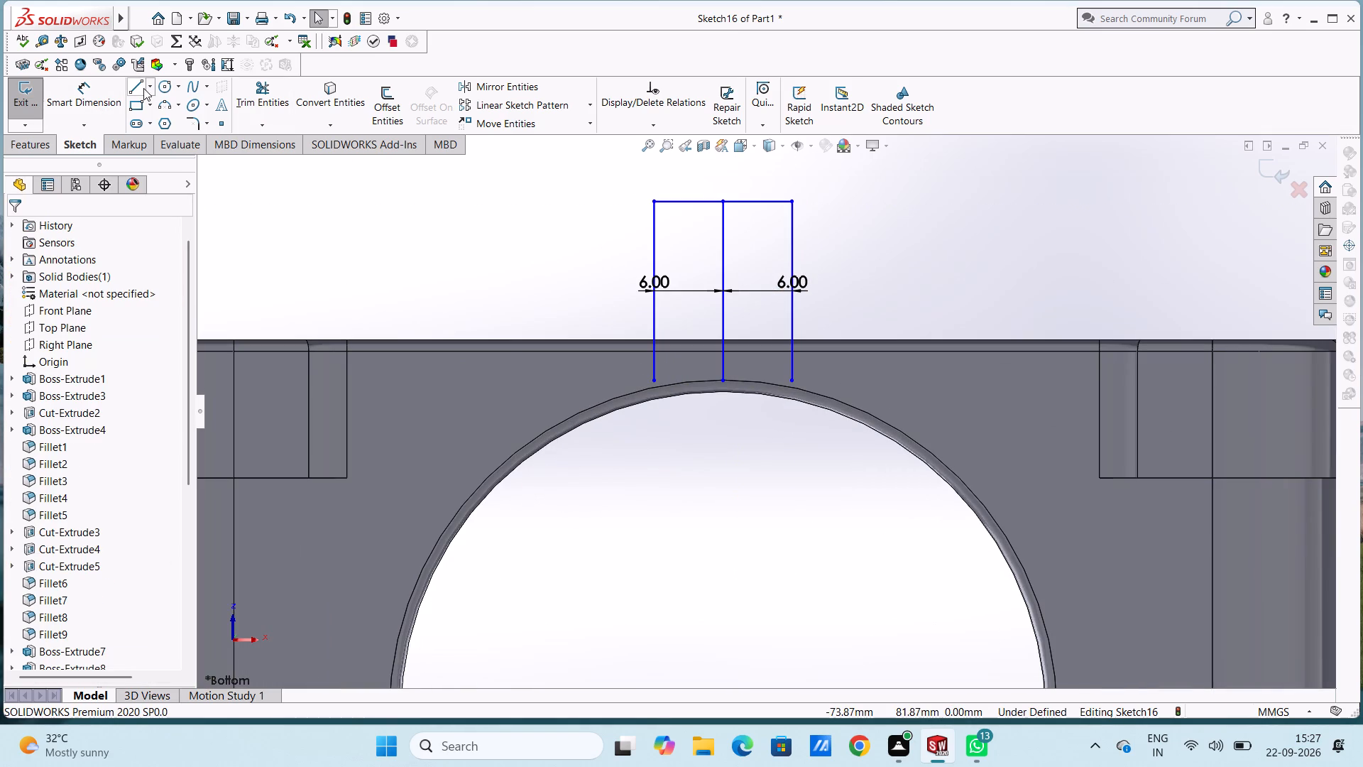
{"action": "left_click", "coordinate": [143, 88]}
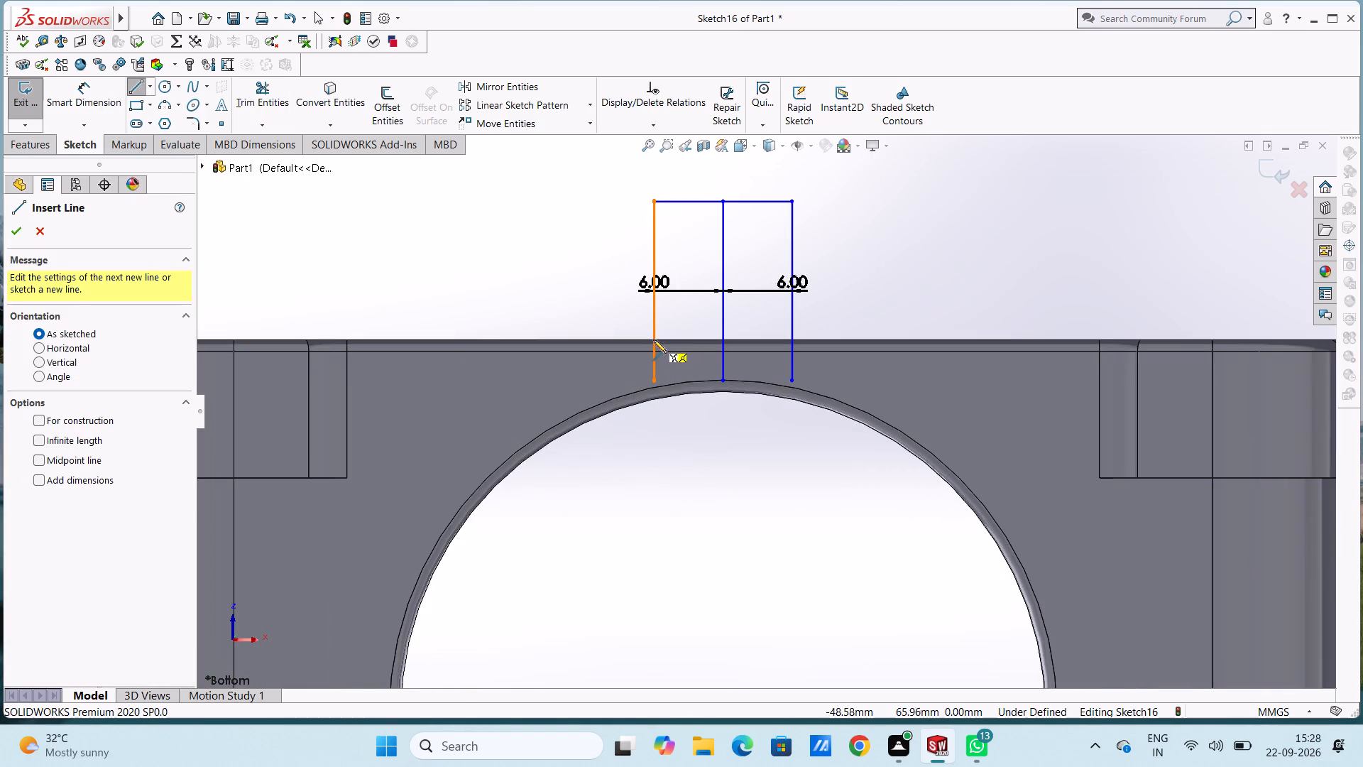
{"action": "left_click", "coordinate": [653, 339]}
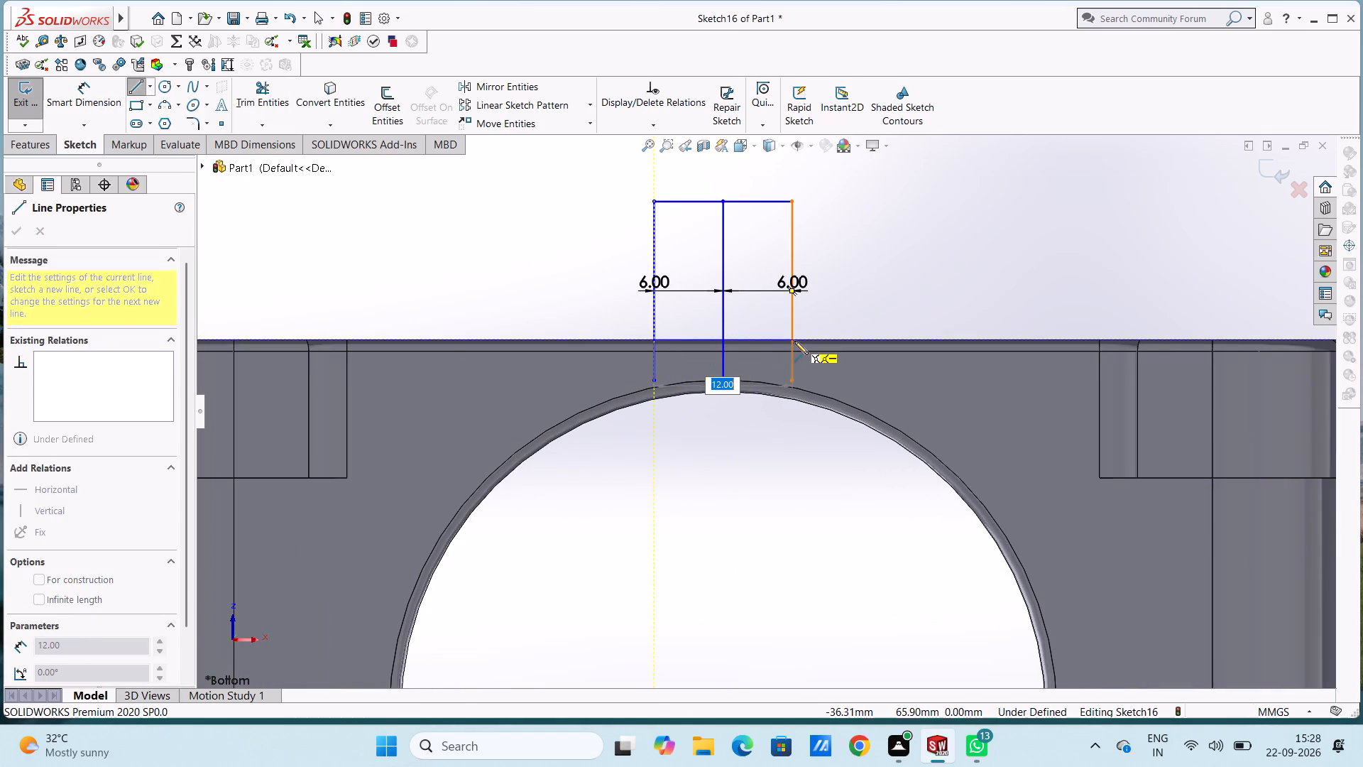
{"action": "left_click", "coordinate": [794, 341]}
{"action": "key", "text": "Escape"}
{"action": "key", "text": "Escape"}
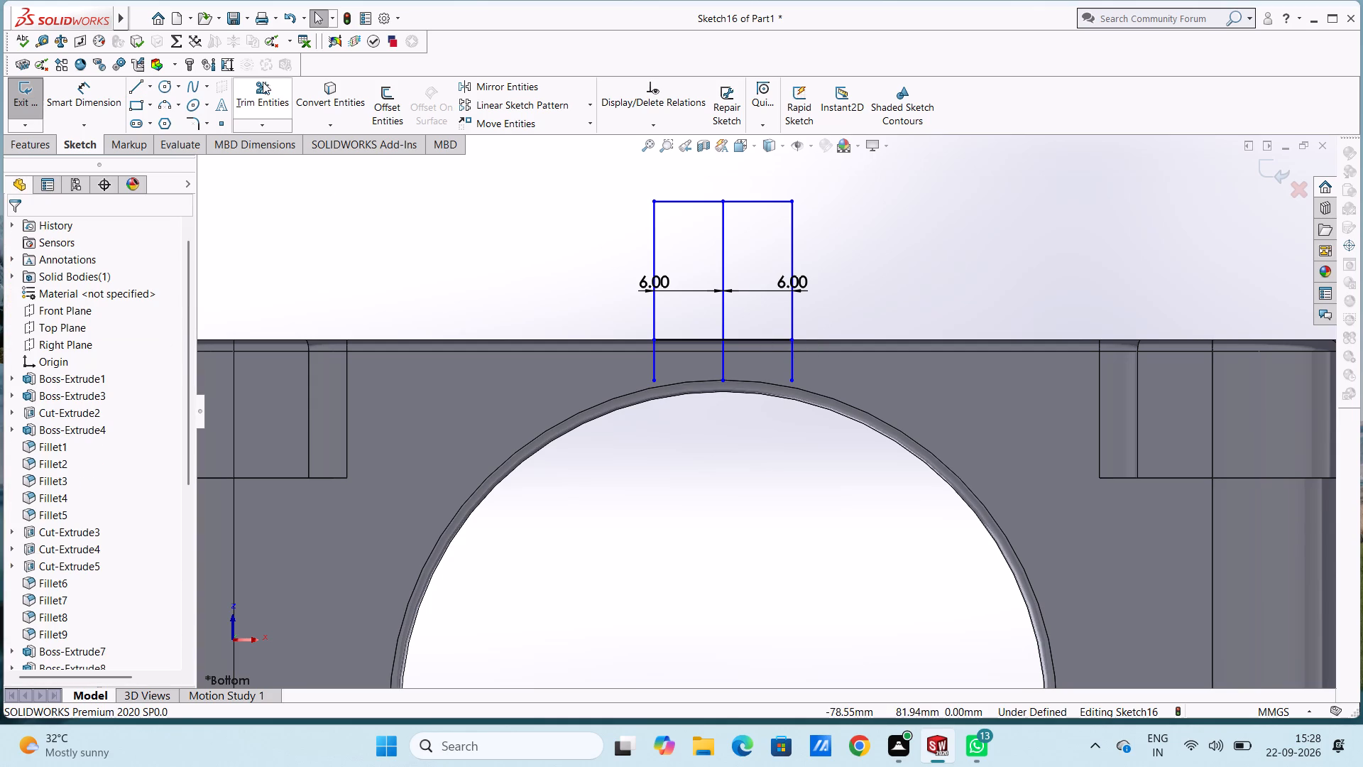
Trim away the three vertical line ends extending below the body's upper edge toward the cross hole.
{"action": "left_click", "coordinate": [263, 82]}
{"action": "left_click", "coordinate": [655, 374]}
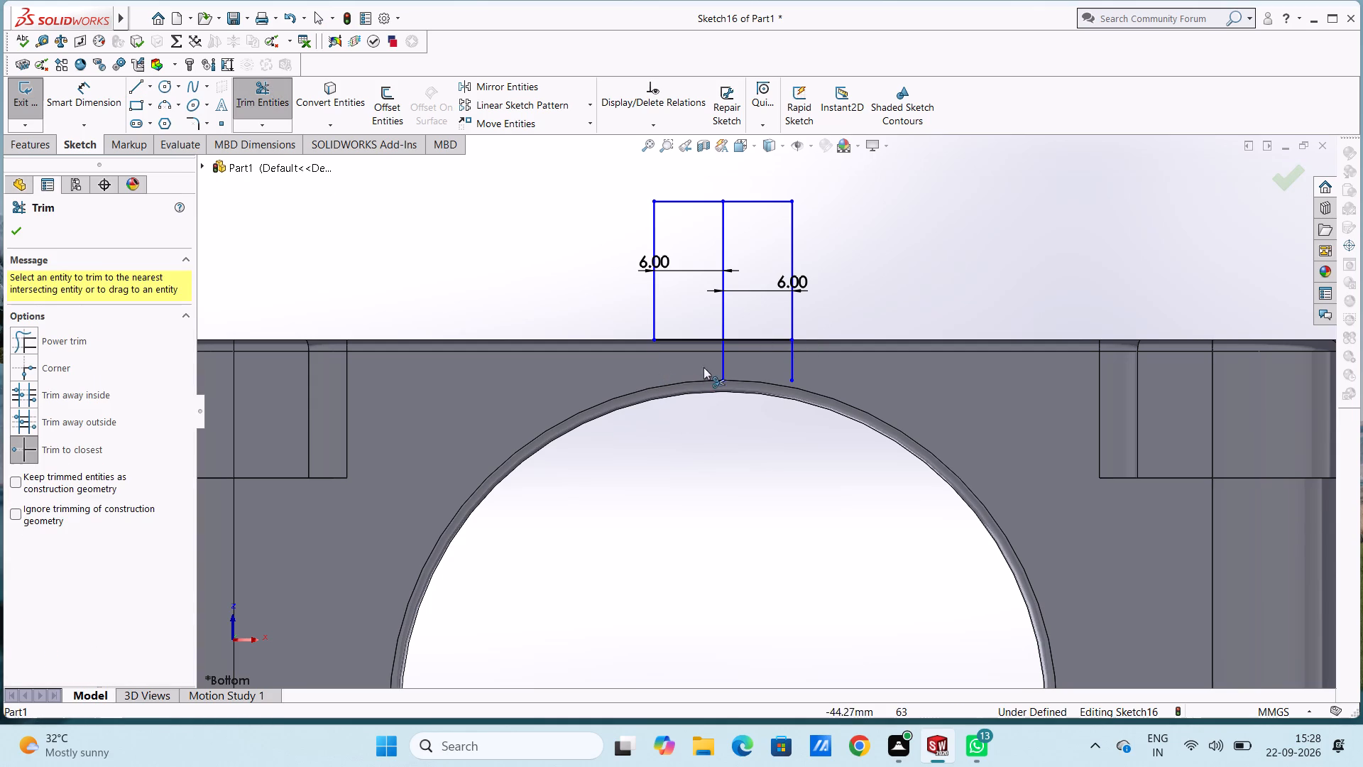
{"action": "left_click", "coordinate": [721, 370]}
{"action": "left_click", "coordinate": [790, 366]}
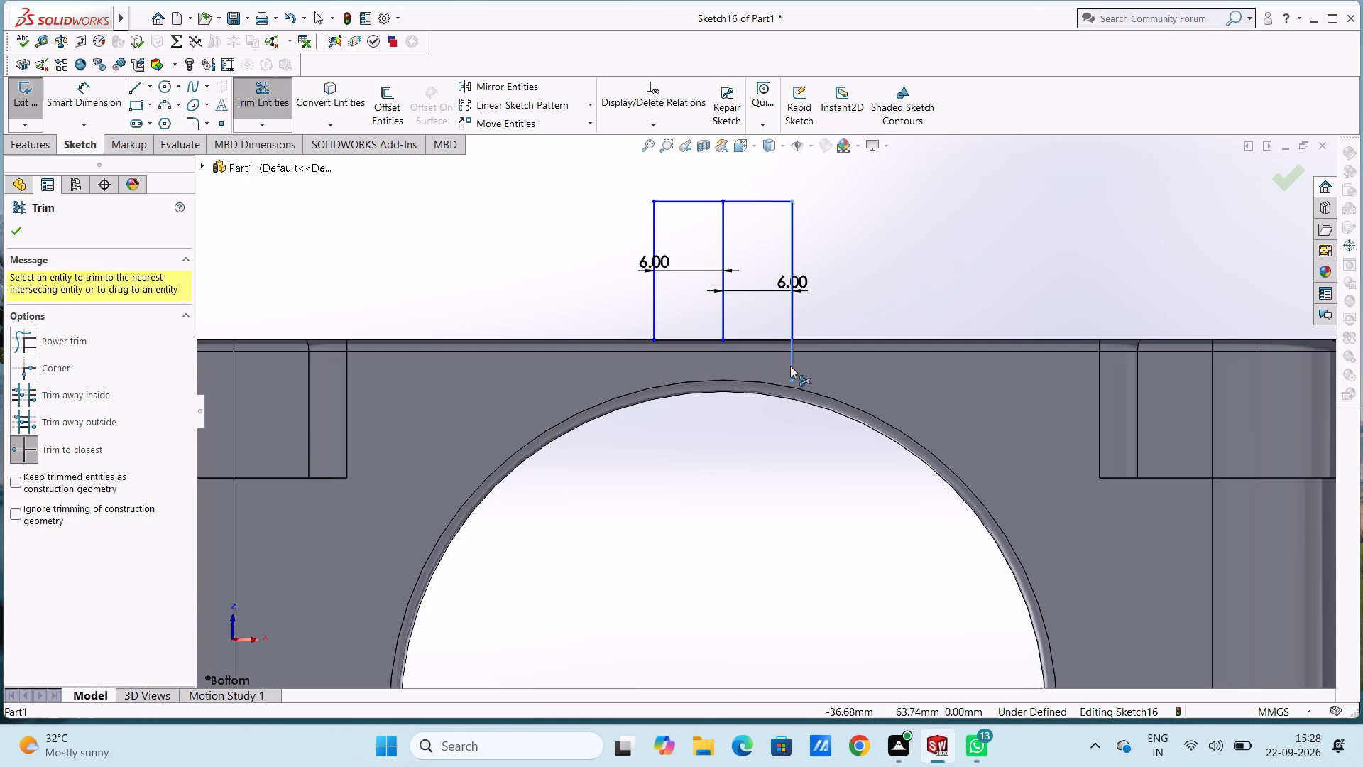
{"action": "key", "text": "Escape"}
{"action": "key", "text": "Escape"}
{"action": "key", "text": "Escape"}
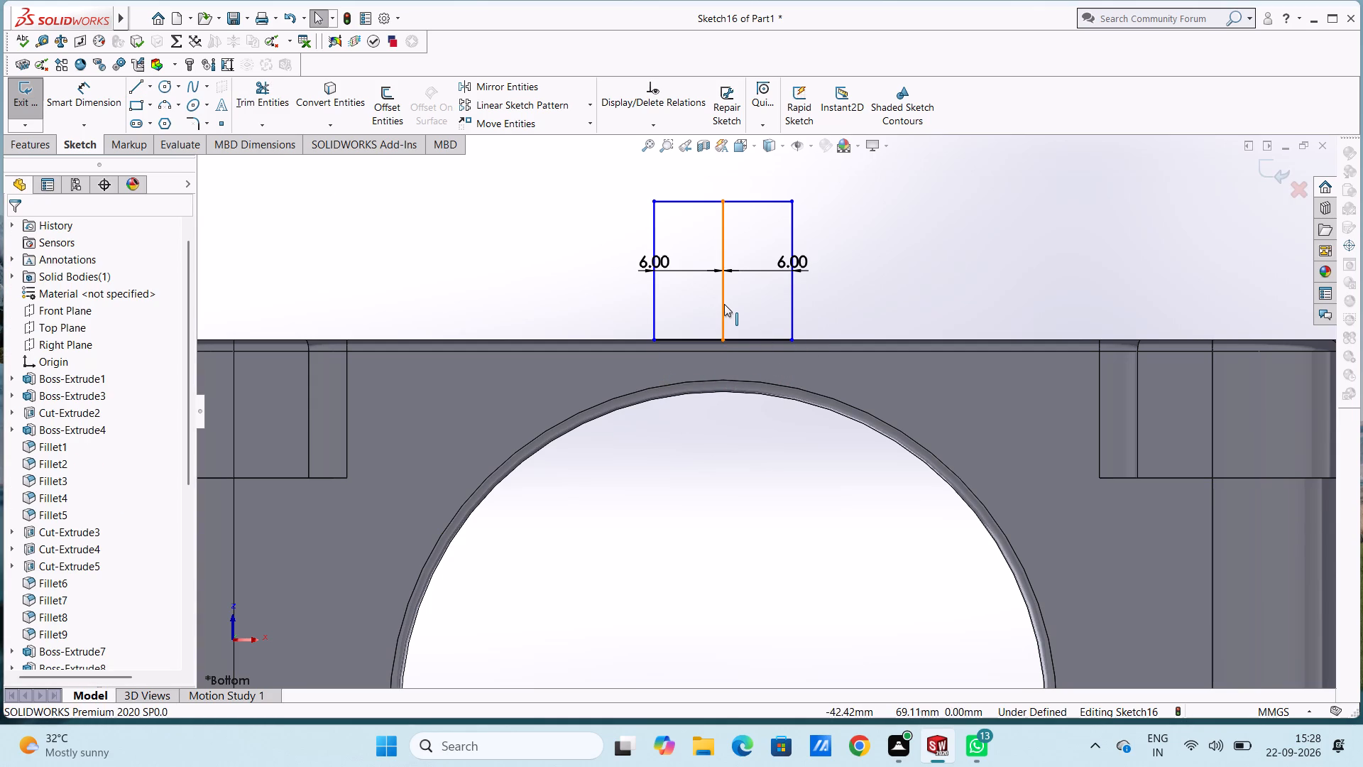
Delete the central vertical line inside the square profile.
{"action": "left_click", "coordinate": [724, 304]}
{"action": "key", "text": "Delete"}
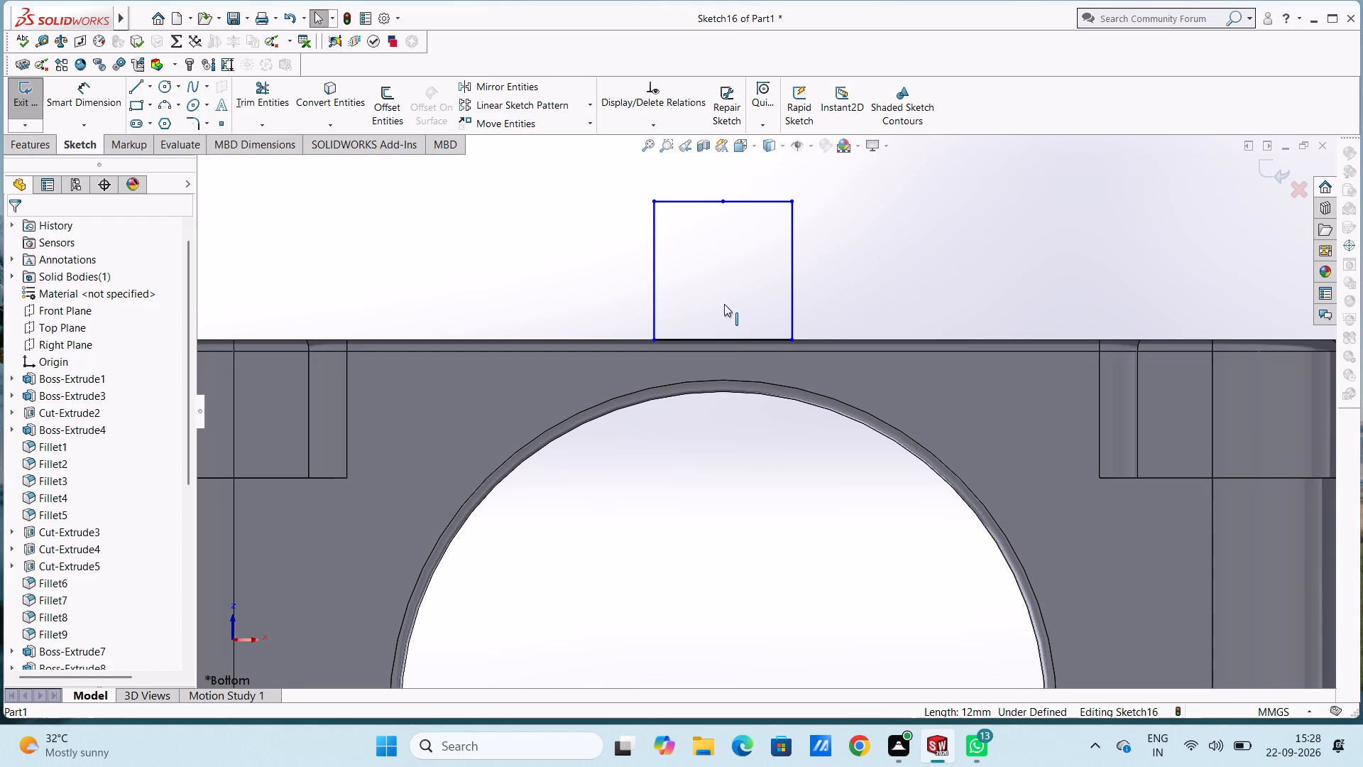
Dimension the square profile's two vertical sides and its upper edge at 12 mm each.
{"action": "scroll", "coordinate": [724, 304], "scroll_direction": "up", "scroll_amount": 3}
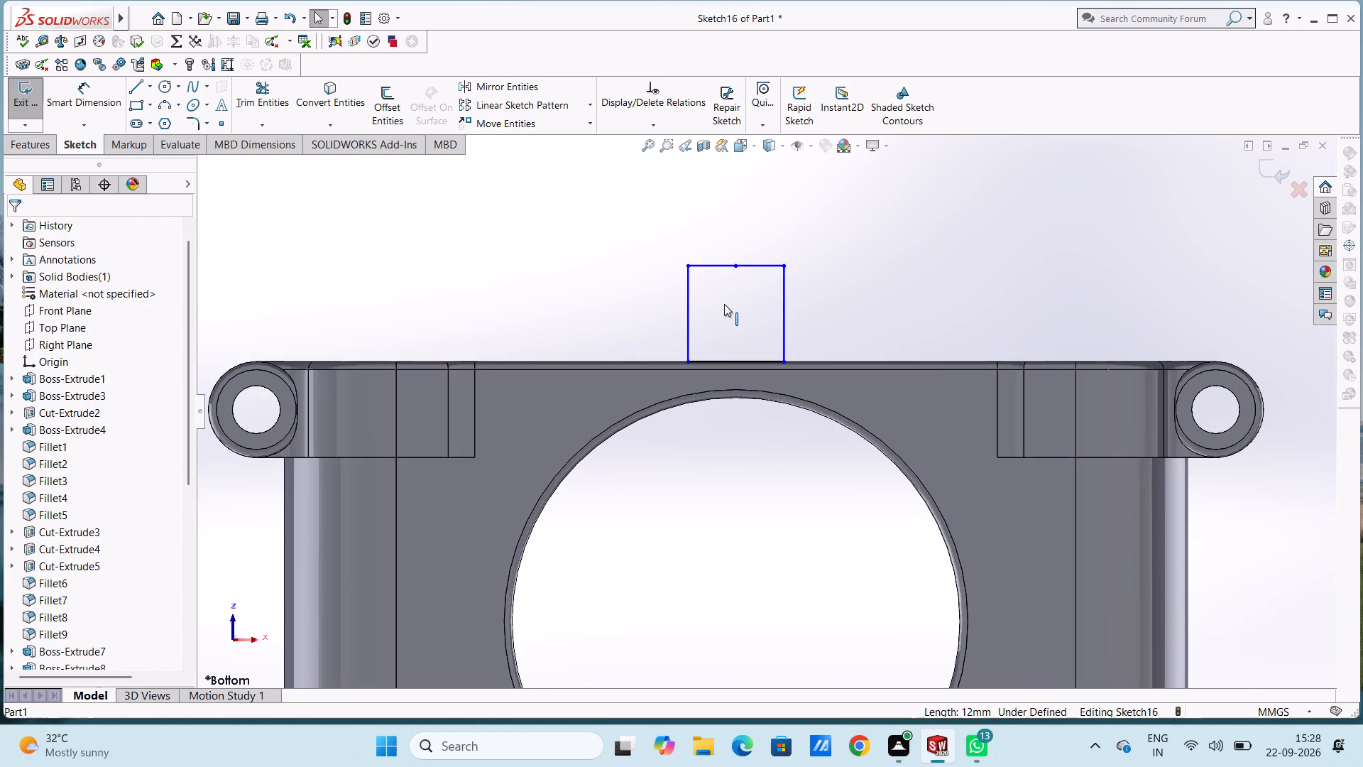
{"action": "scroll", "coordinate": [724, 304], "scroll_direction": "up", "scroll_amount": 1}
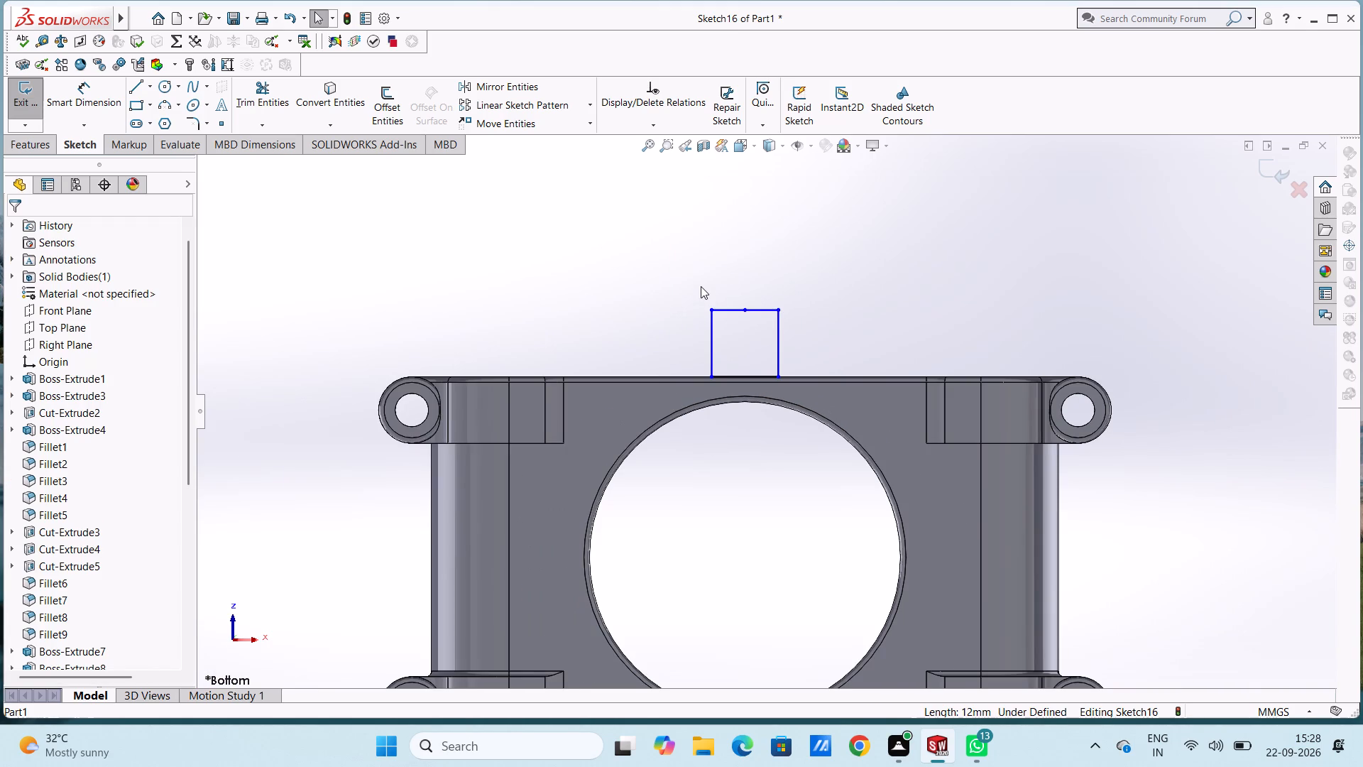
{"action": "left_click", "coordinate": [67, 101]}
{"action": "left_click", "coordinate": [713, 343]}
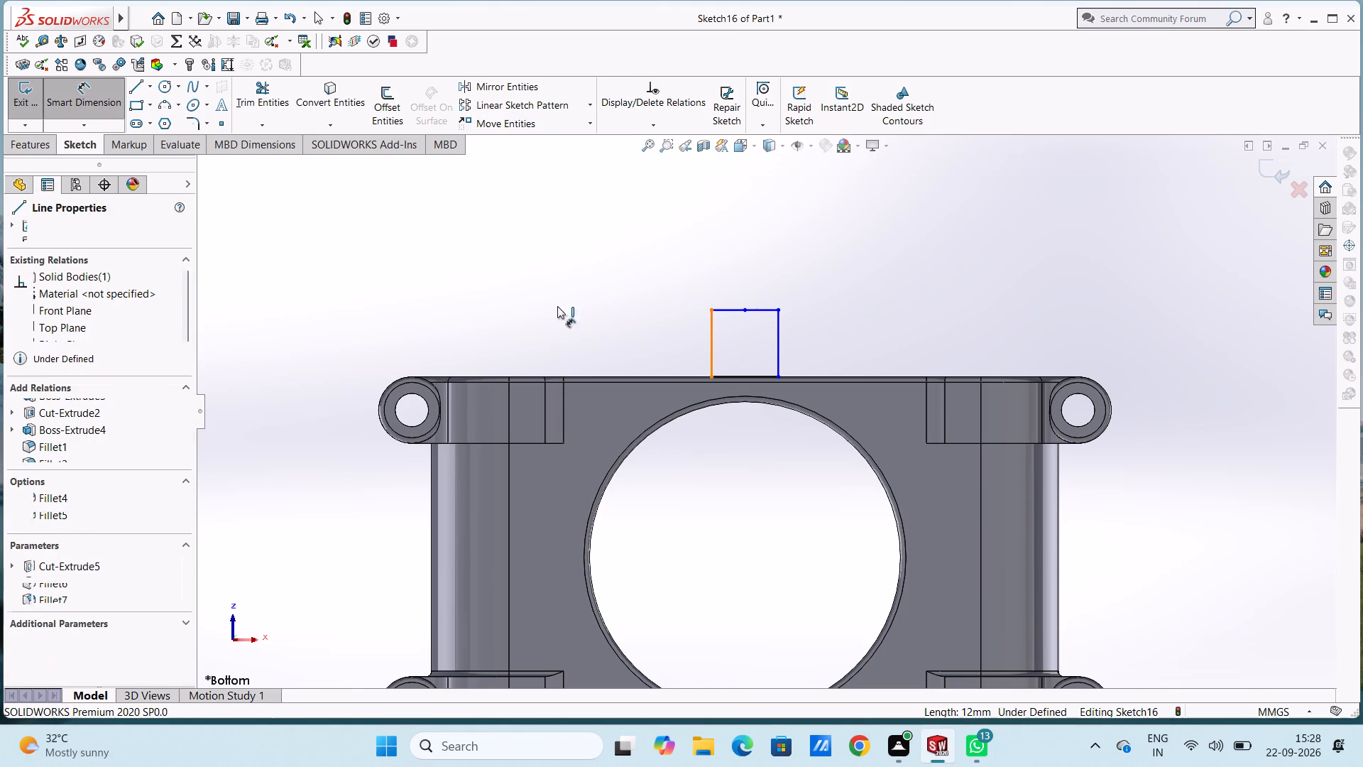
{"action": "left_click", "coordinate": [501, 295]}
{"action": "left_click", "coordinate": [444, 276]}
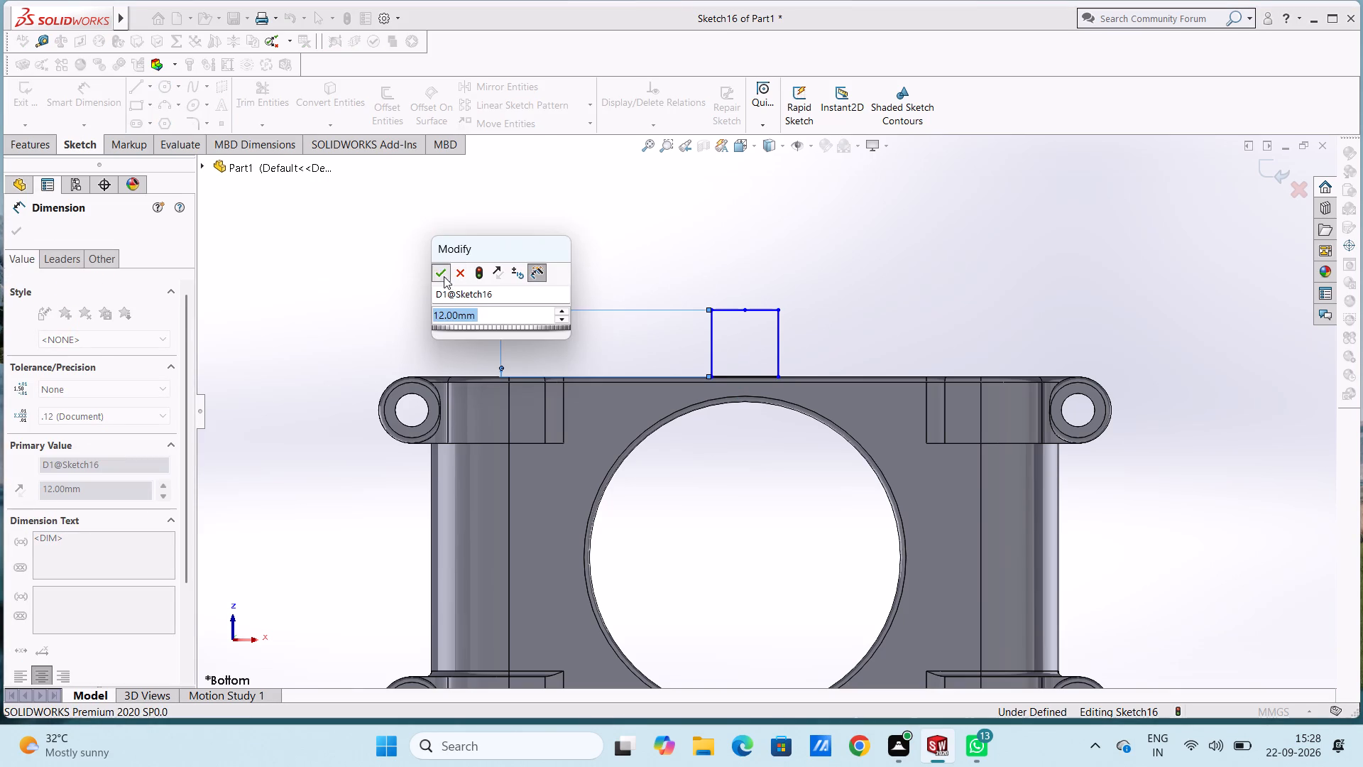
{"action": "left_click", "coordinate": [427, 275]}
{"action": "left_click", "coordinate": [757, 308]}
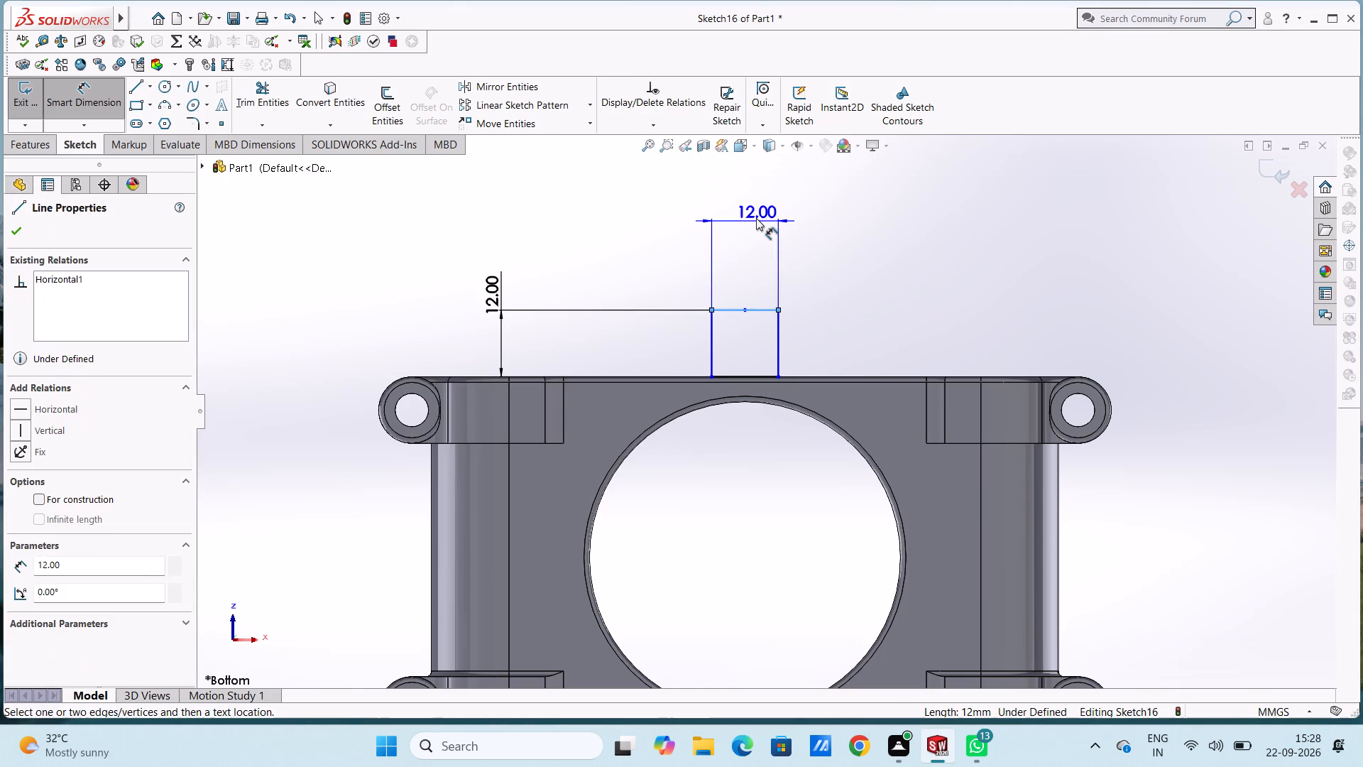
{"action": "left_click", "coordinate": [756, 218]}
{"action": "left_click", "coordinate": [699, 192]}
{"action": "left_click", "coordinate": [658, 212]}
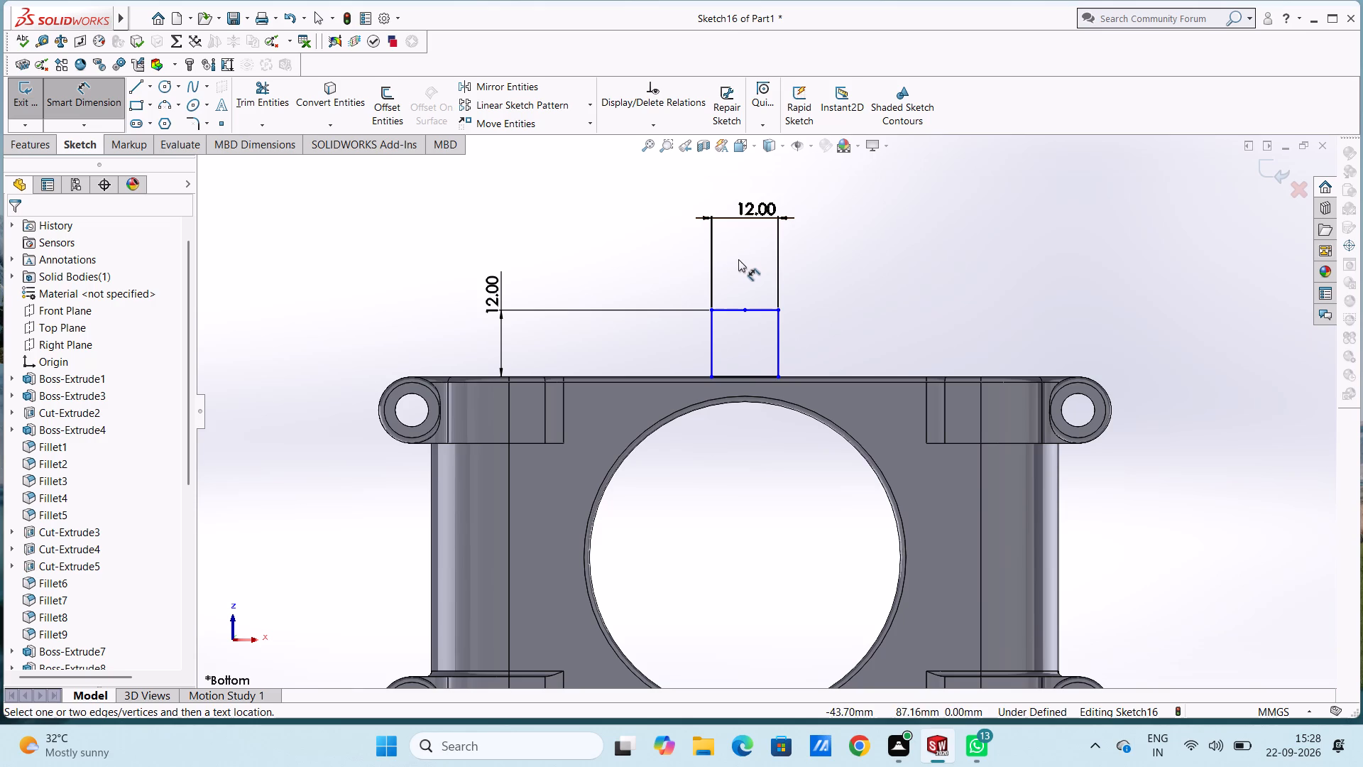
{"action": "left_click", "coordinate": [777, 338]}
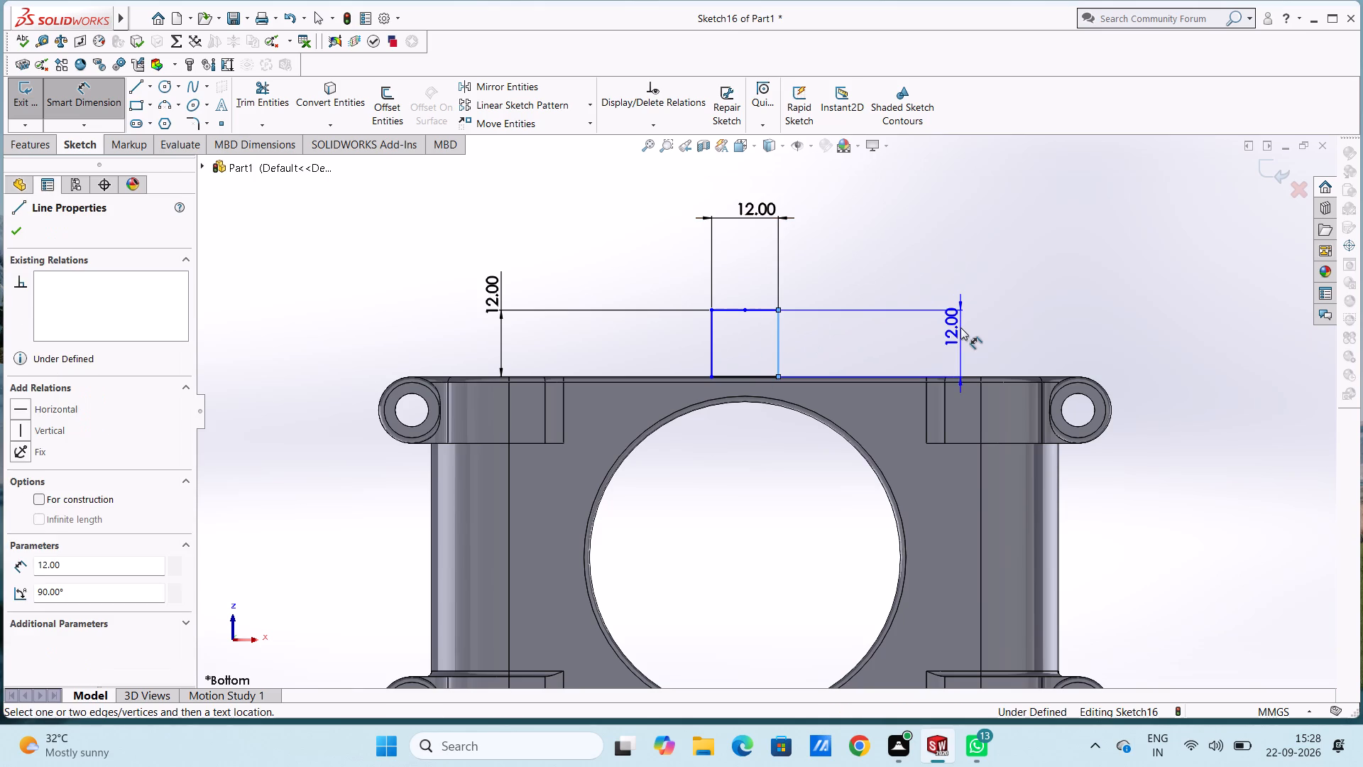
{"action": "left_click", "coordinate": [960, 327]}
{"action": "left_click", "coordinate": [899, 307]}
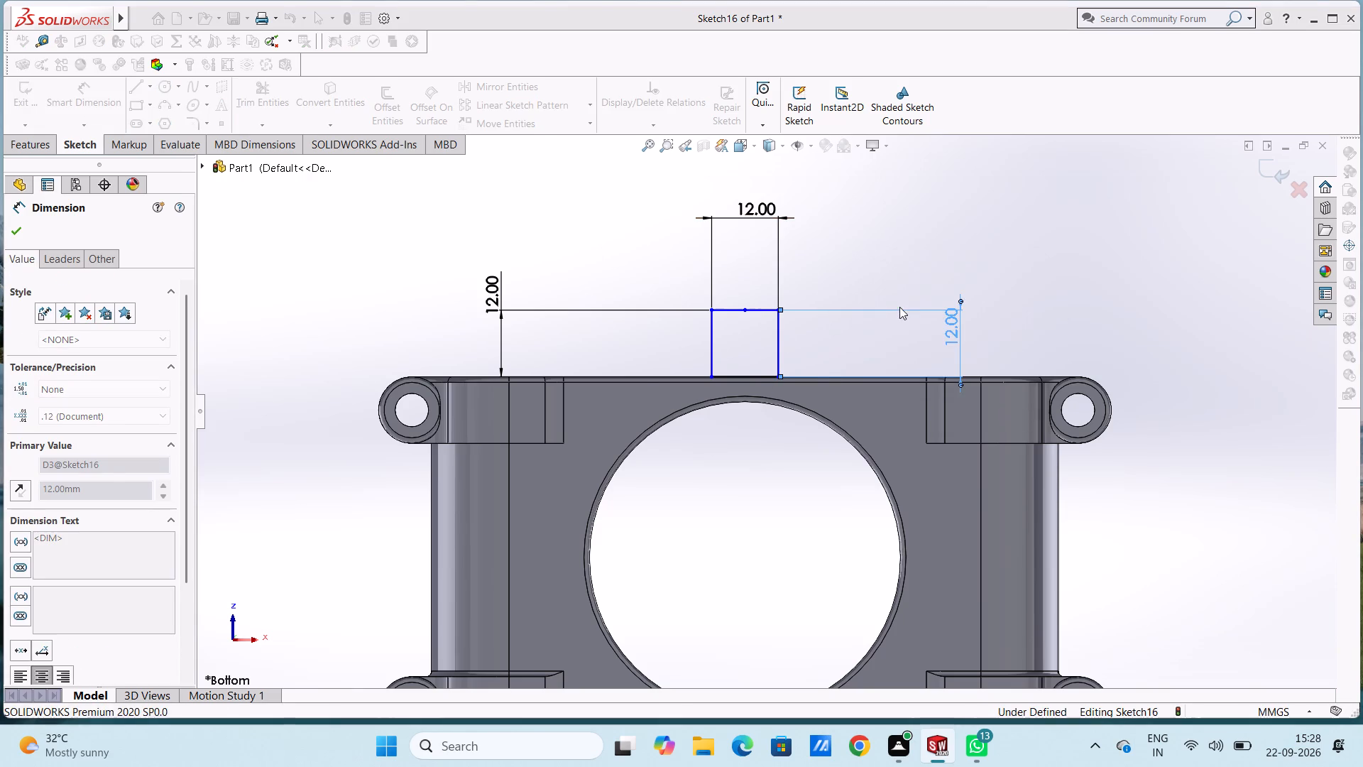
Dimension the vertical distance from the square profile's upper edge to the origin.
{"action": "scroll", "coordinate": [899, 307], "scroll_direction": "up", "scroll_amount": 4}
{"action": "left_click", "coordinate": [746, 363]}
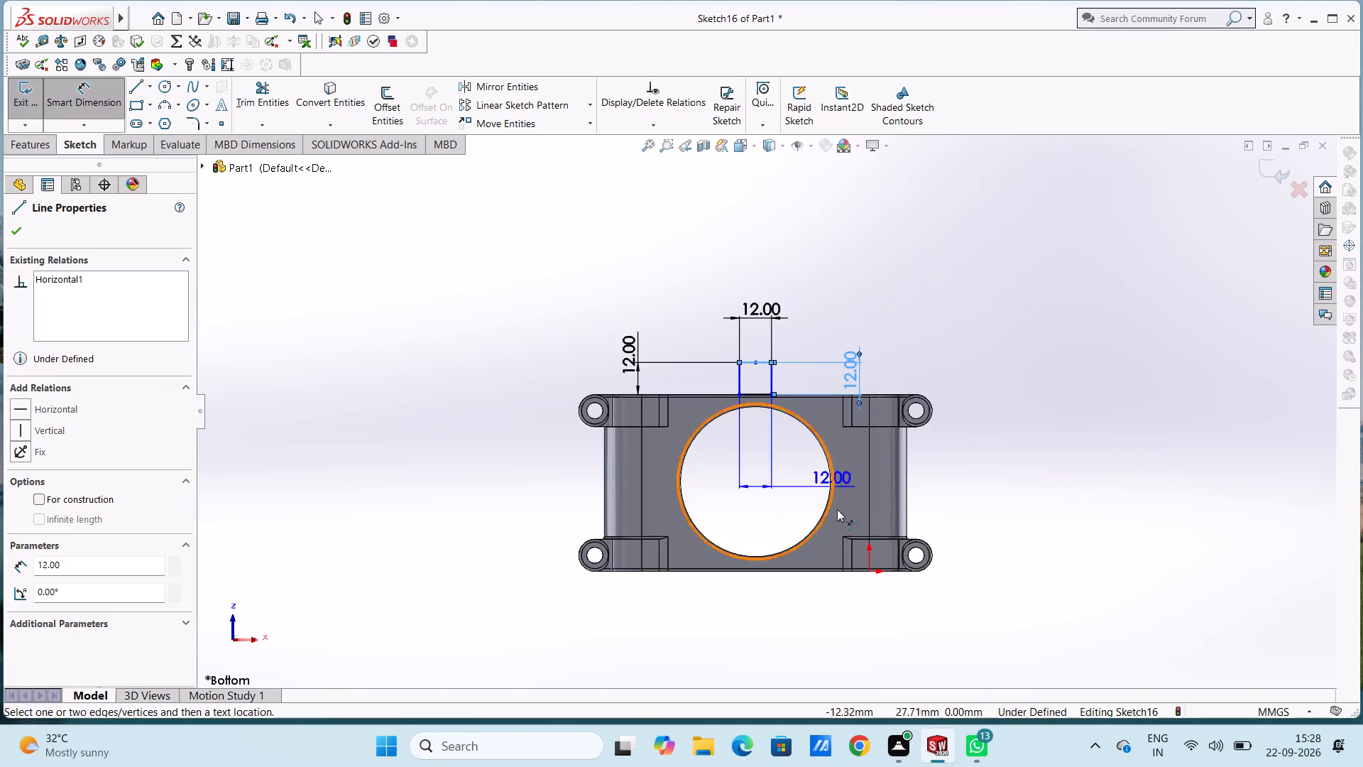
{"action": "left_click", "coordinate": [870, 572]}
{"action": "left_click", "coordinate": [1174, 520]}
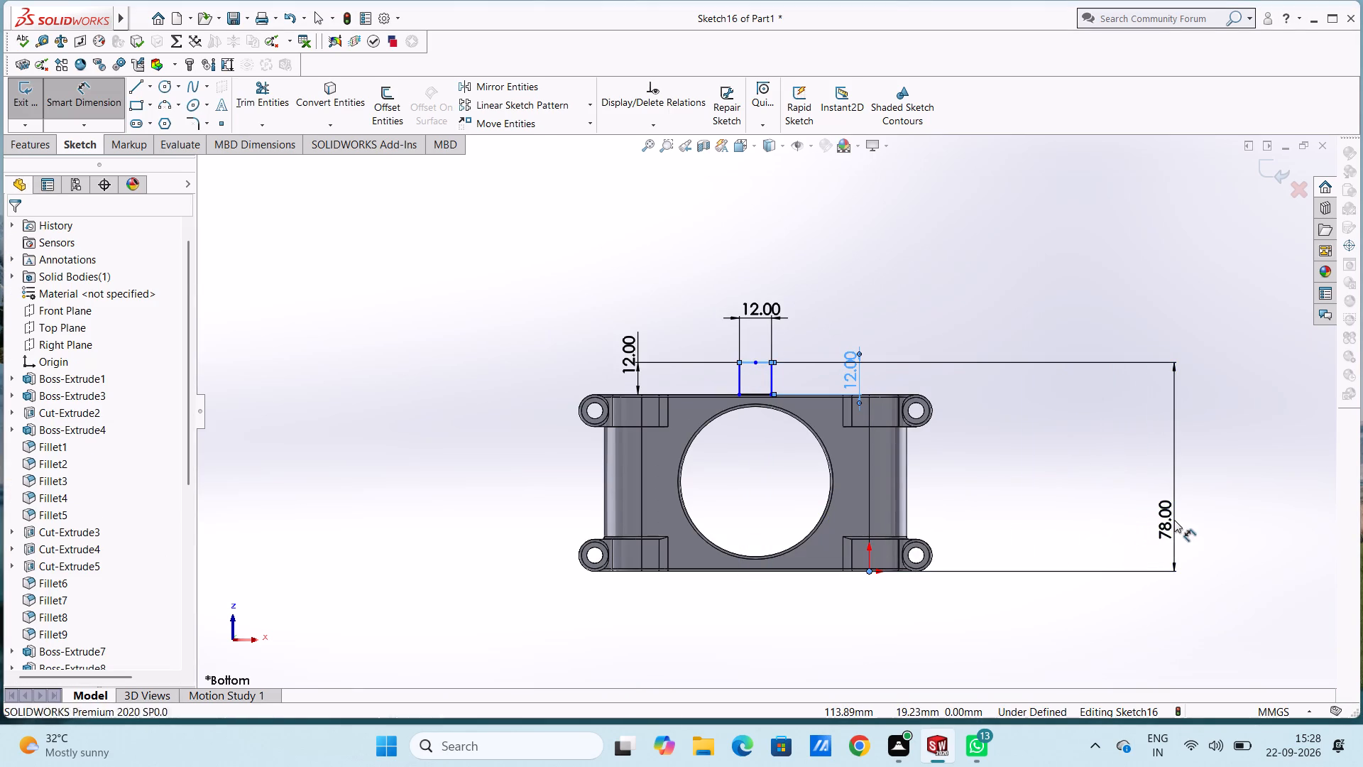
{"action": "left_click", "coordinate": [1115, 499]}
{"action": "left_click", "coordinate": [1102, 474]}
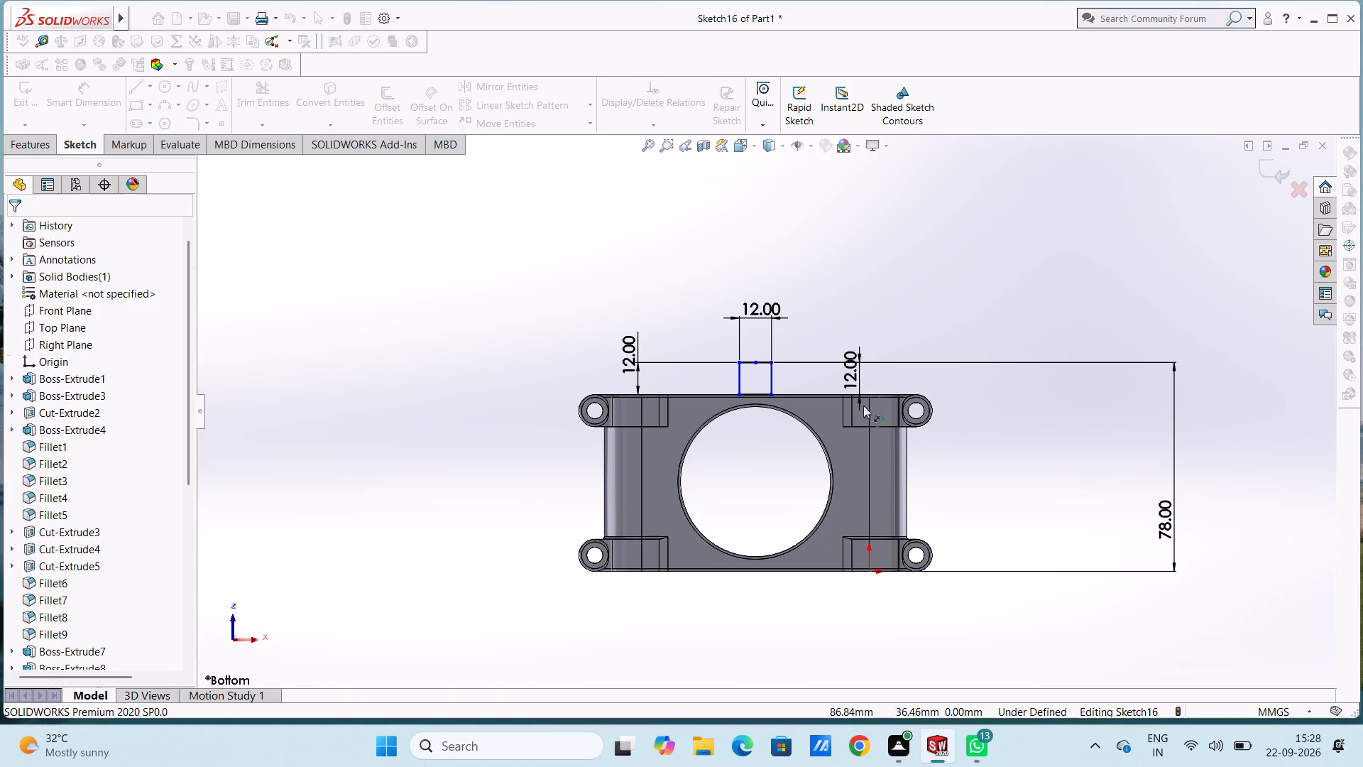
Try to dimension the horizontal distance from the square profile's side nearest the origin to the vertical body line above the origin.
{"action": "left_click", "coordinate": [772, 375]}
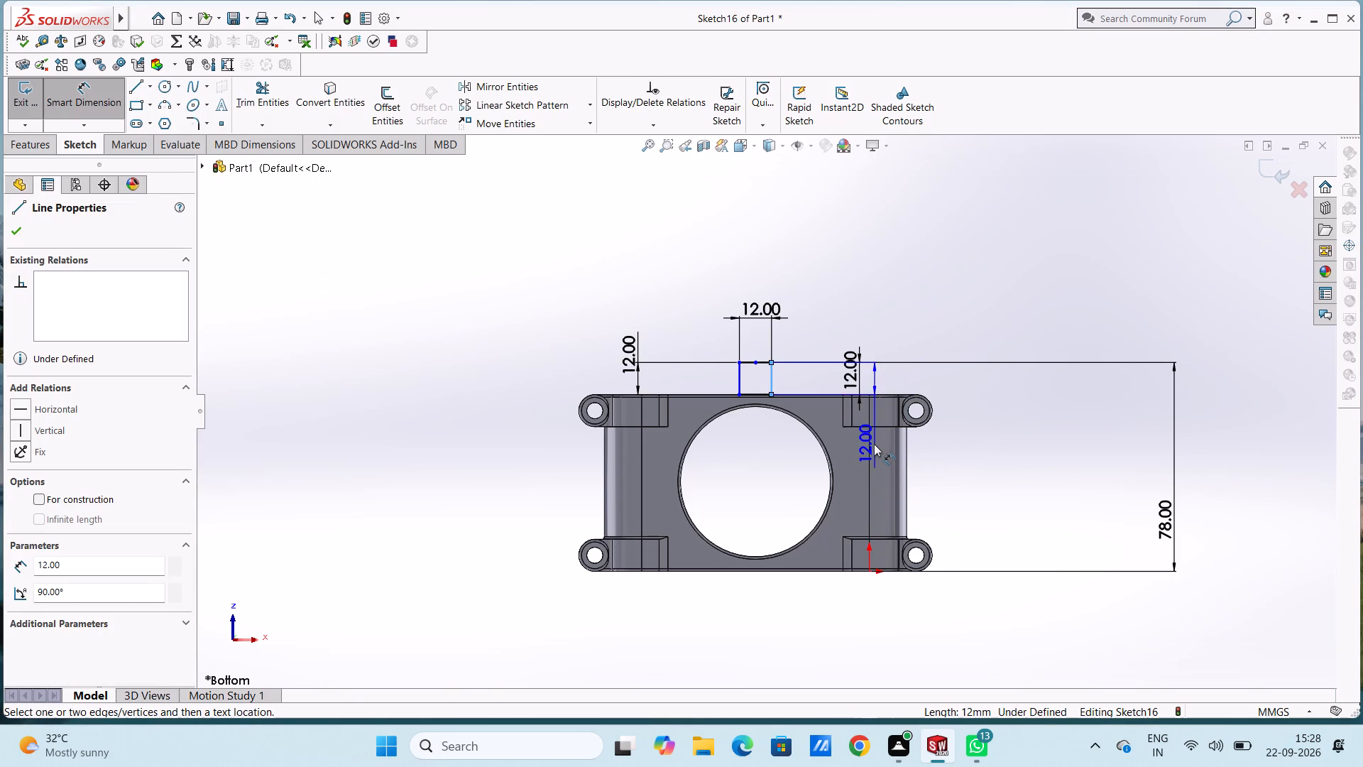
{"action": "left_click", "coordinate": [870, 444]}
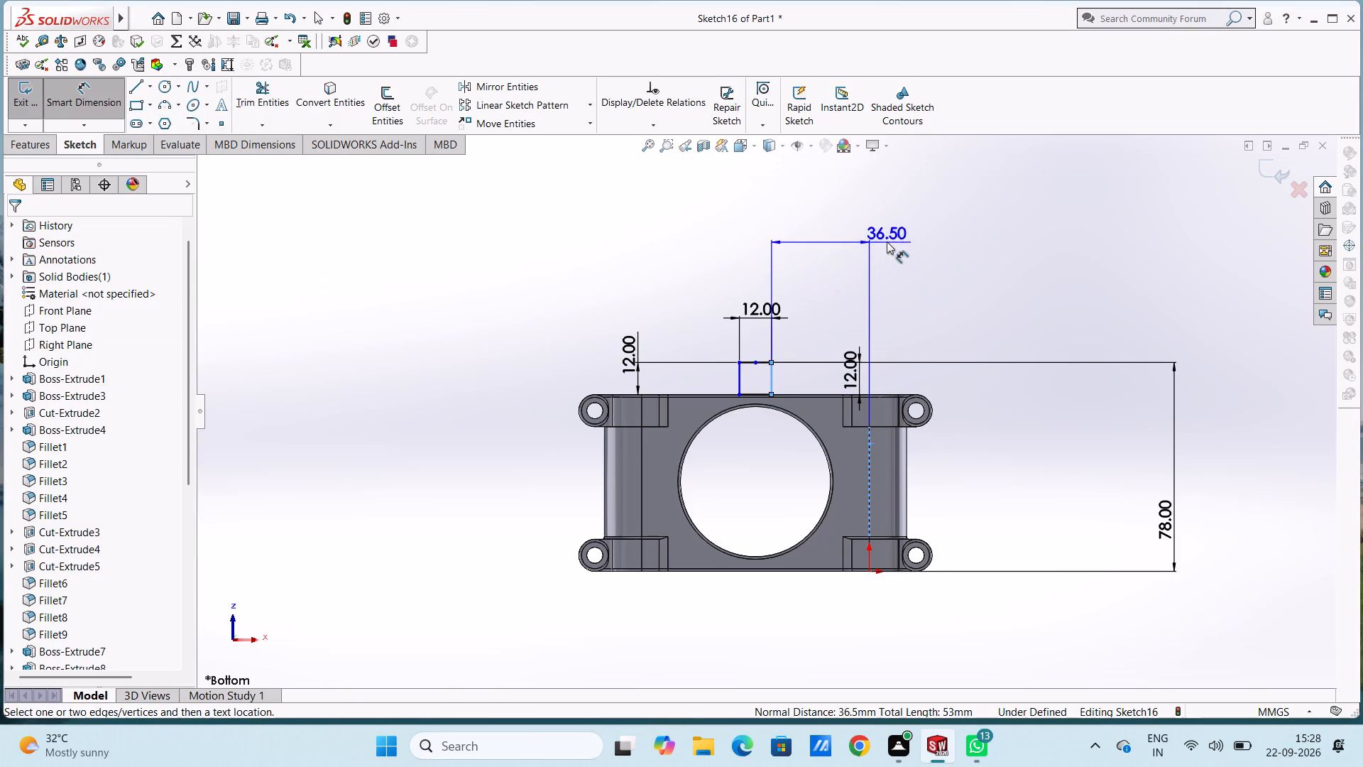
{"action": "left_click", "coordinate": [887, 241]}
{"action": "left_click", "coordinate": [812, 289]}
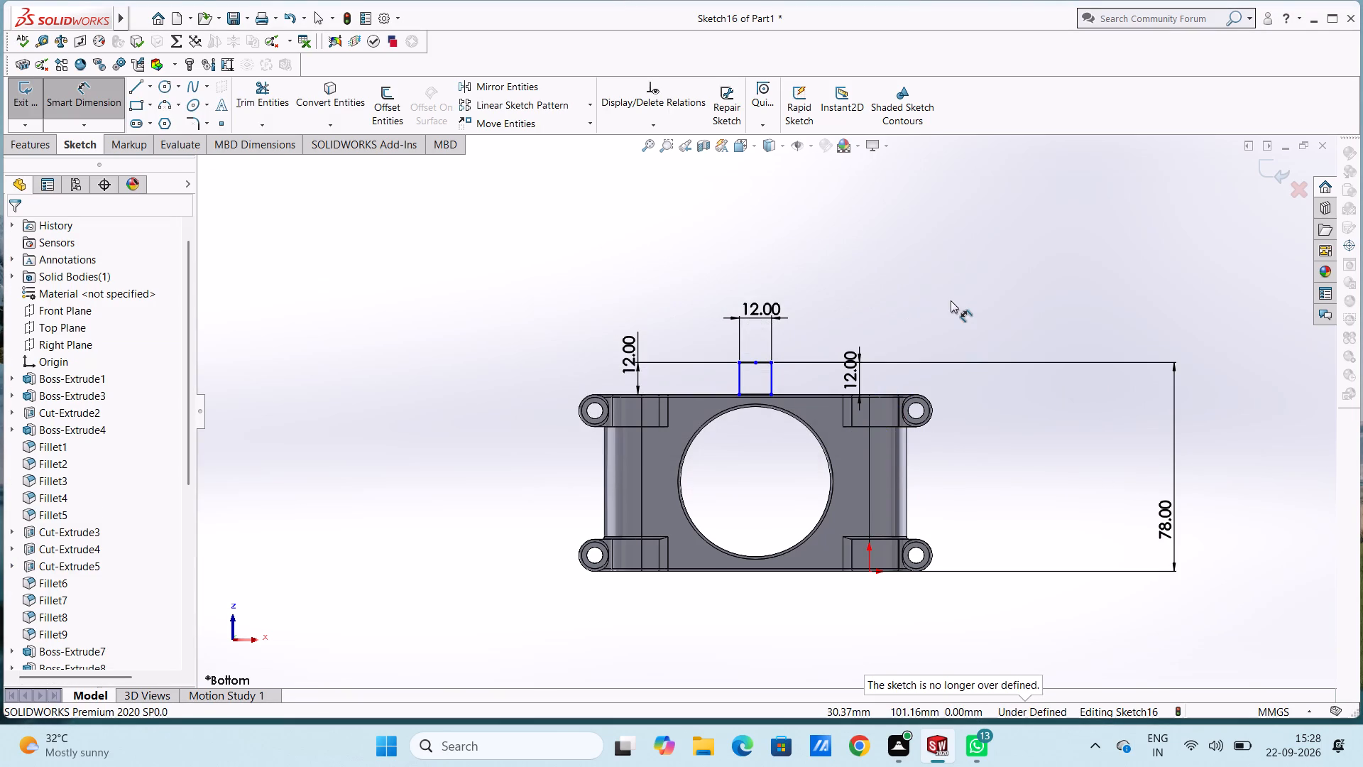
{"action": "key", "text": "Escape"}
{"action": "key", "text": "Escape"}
Start a blind boss extrusion of the square profile with its direction reversed to run across the body's thickness.
{"action": "middle_click_drag", "start_coordinate": [956, 300], "coordinate": [945, 461]}
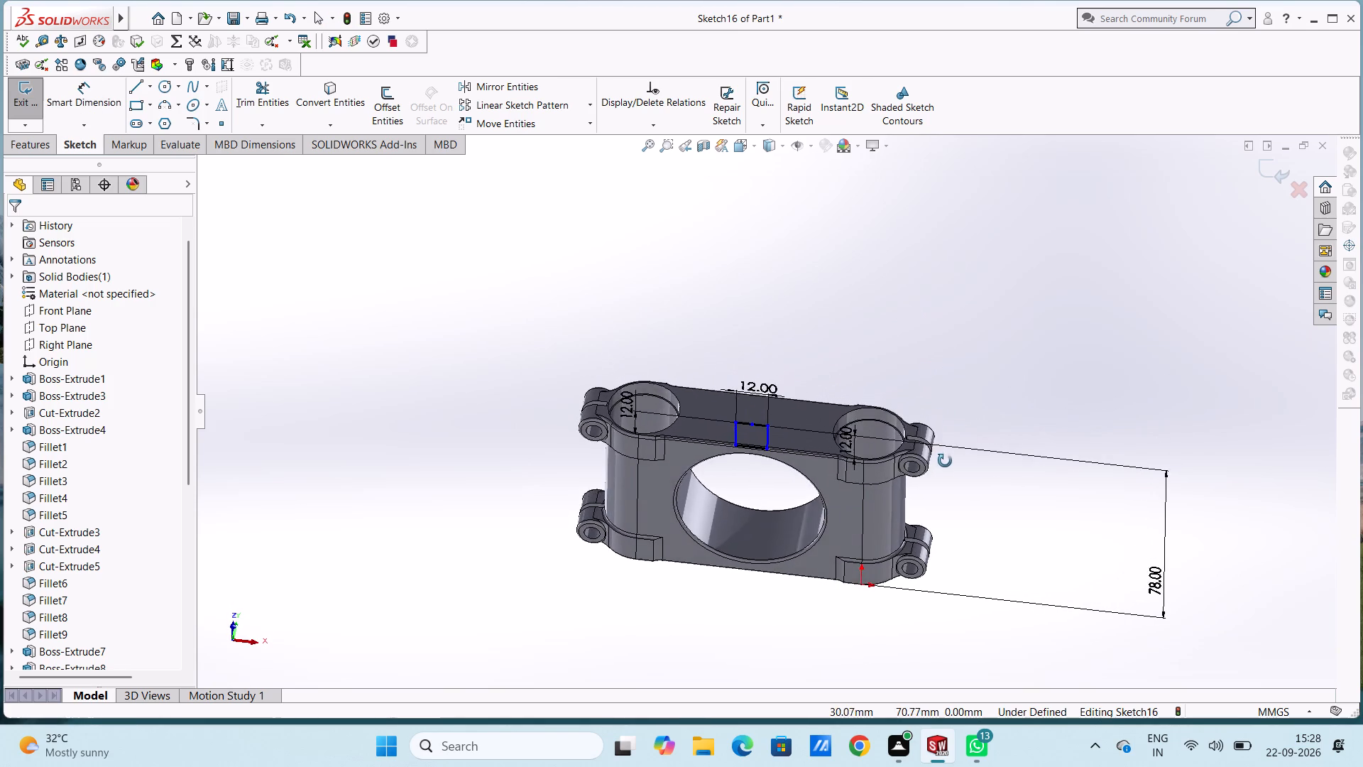
{"action": "middle_click_drag", "start_coordinate": [945, 461], "coordinate": [938, 462]}
{"action": "left_click", "coordinate": [41, 146]}
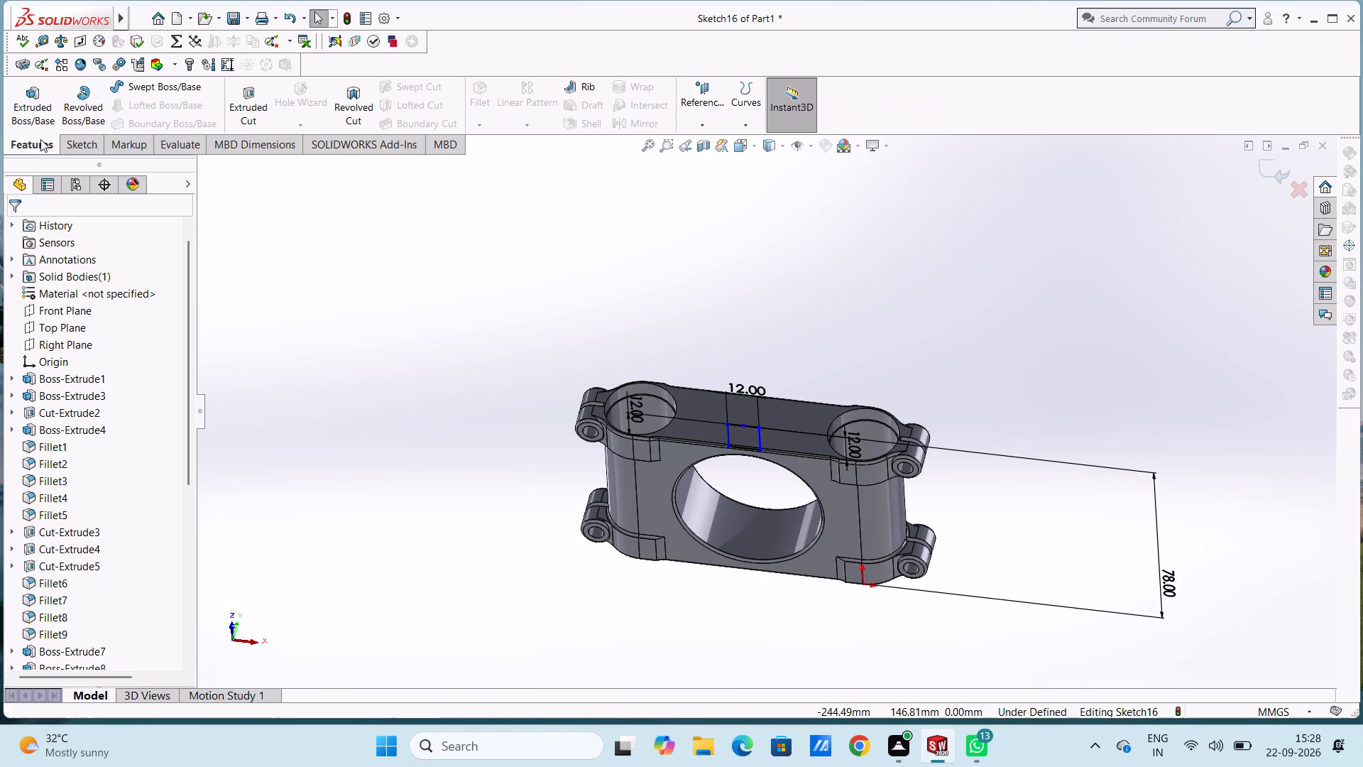
{"action": "left_click", "coordinate": [38, 102]}
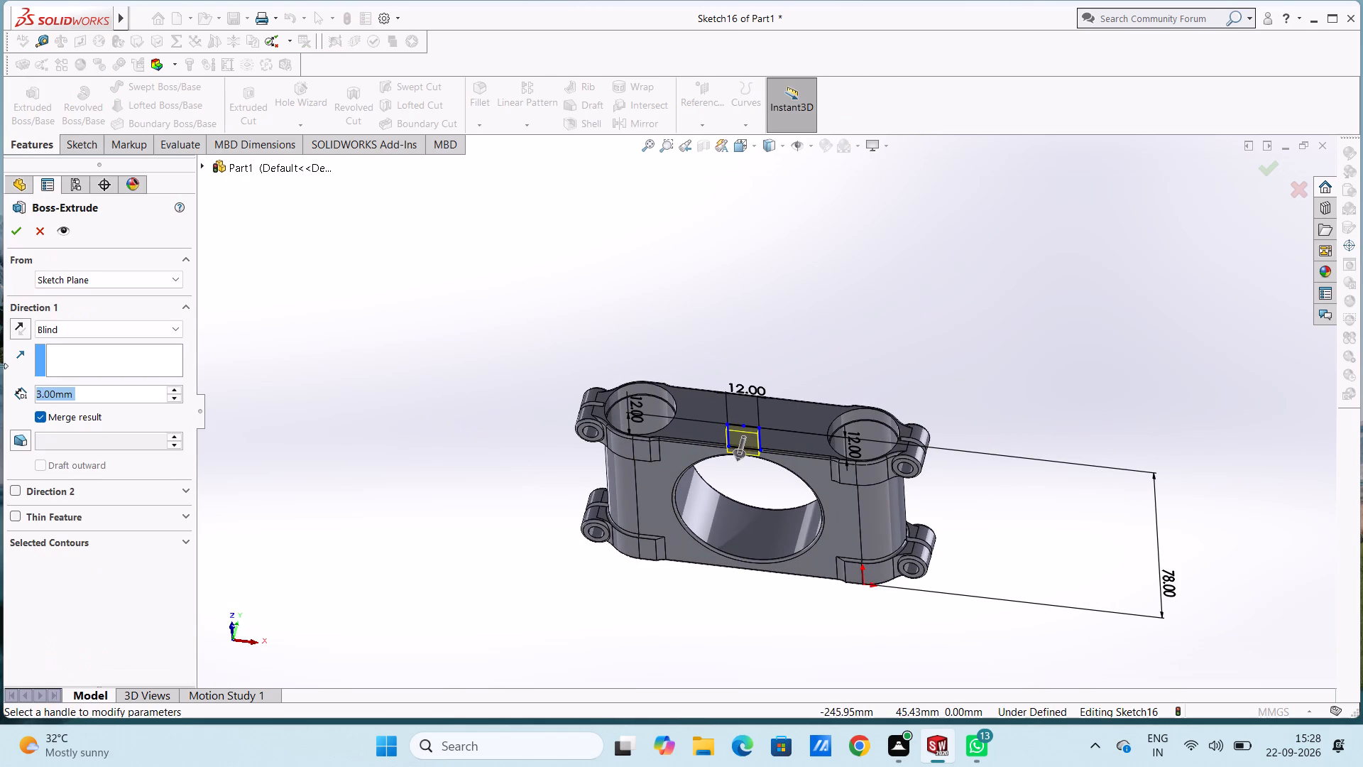
{"action": "left_click", "coordinate": [18, 325]}
{"action": "middle_click_drag", "start_coordinate": [454, 372], "coordinate": [434, 443]}
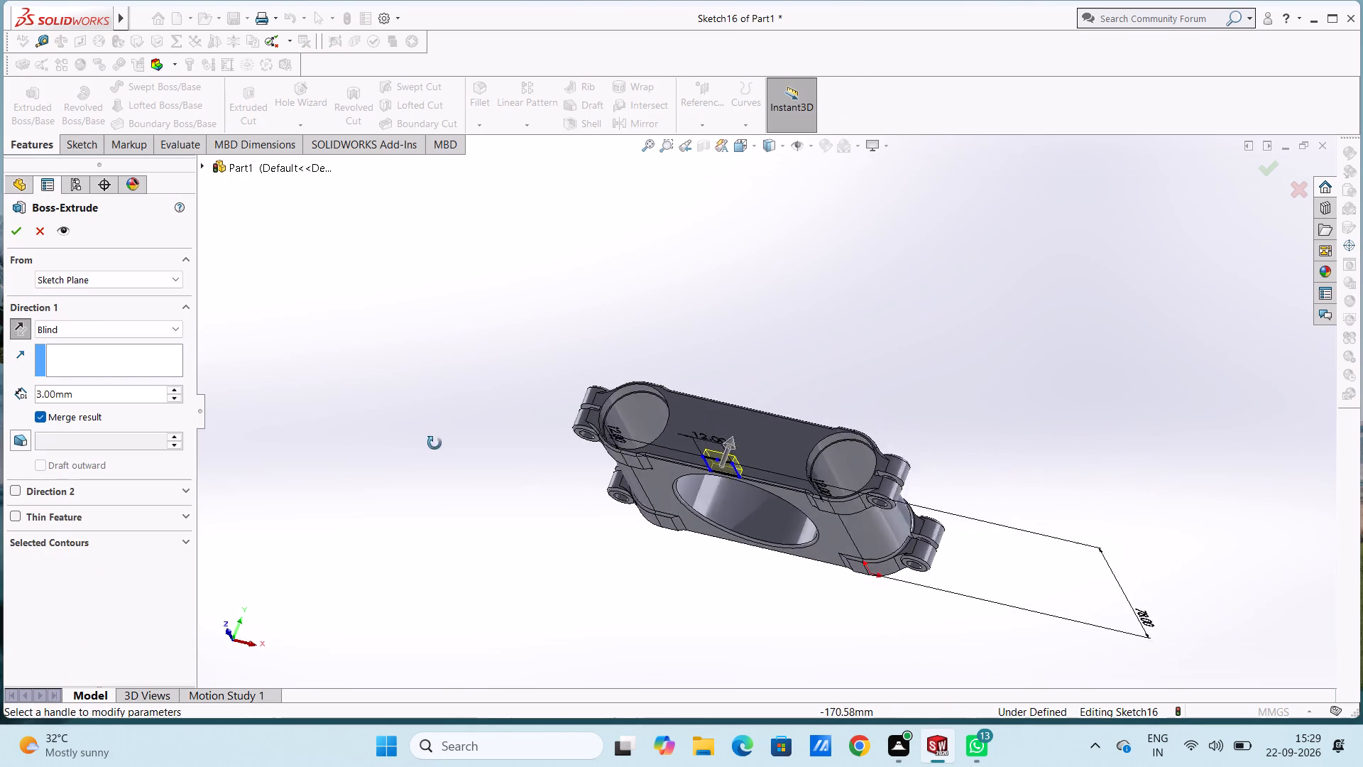
{"action": "middle_click_drag", "start_coordinate": [434, 443], "coordinate": [451, 520]}
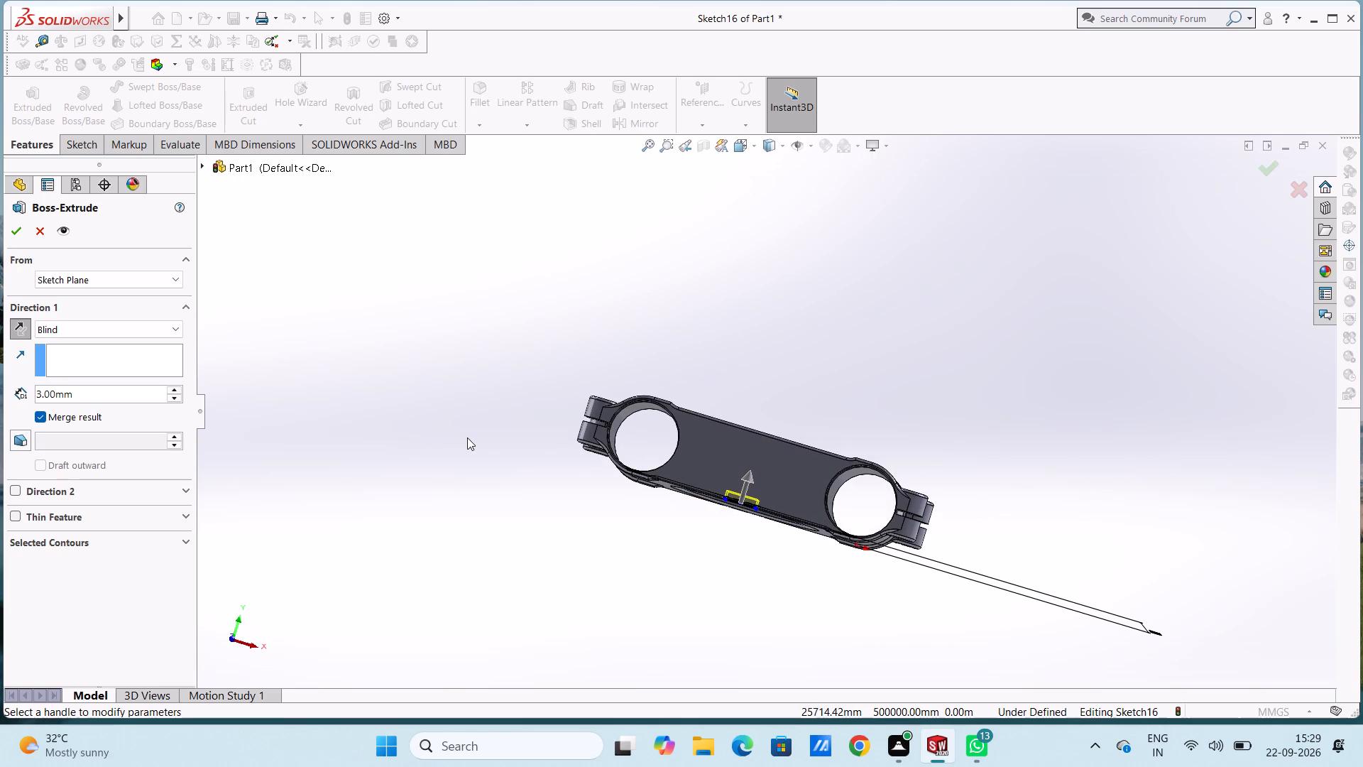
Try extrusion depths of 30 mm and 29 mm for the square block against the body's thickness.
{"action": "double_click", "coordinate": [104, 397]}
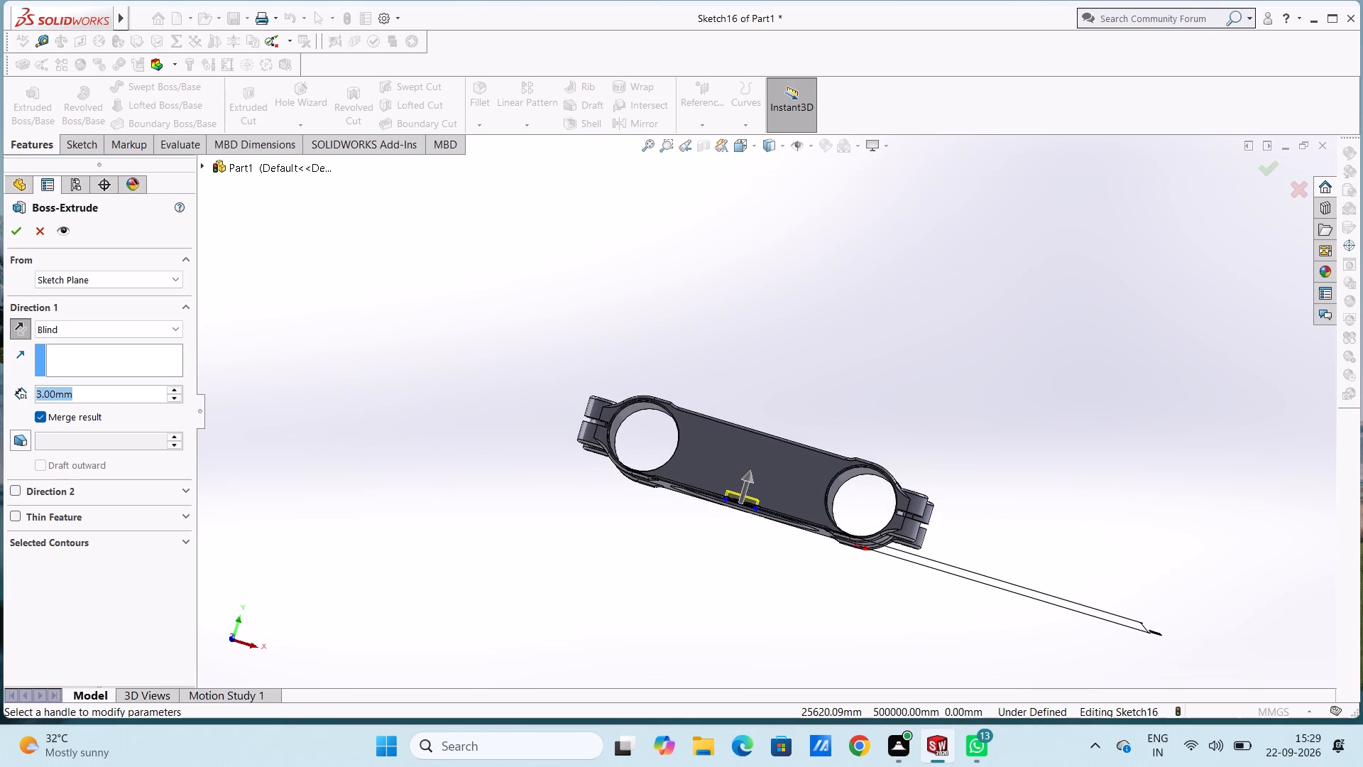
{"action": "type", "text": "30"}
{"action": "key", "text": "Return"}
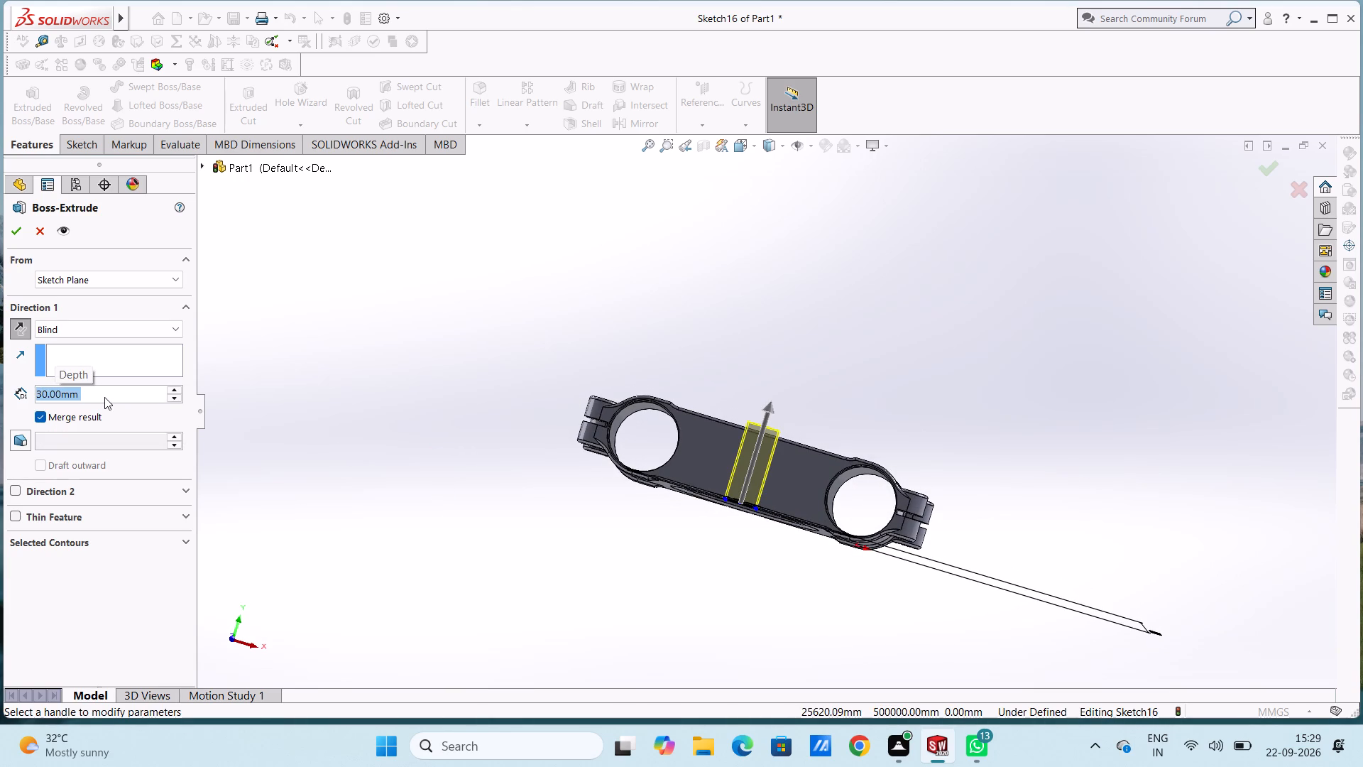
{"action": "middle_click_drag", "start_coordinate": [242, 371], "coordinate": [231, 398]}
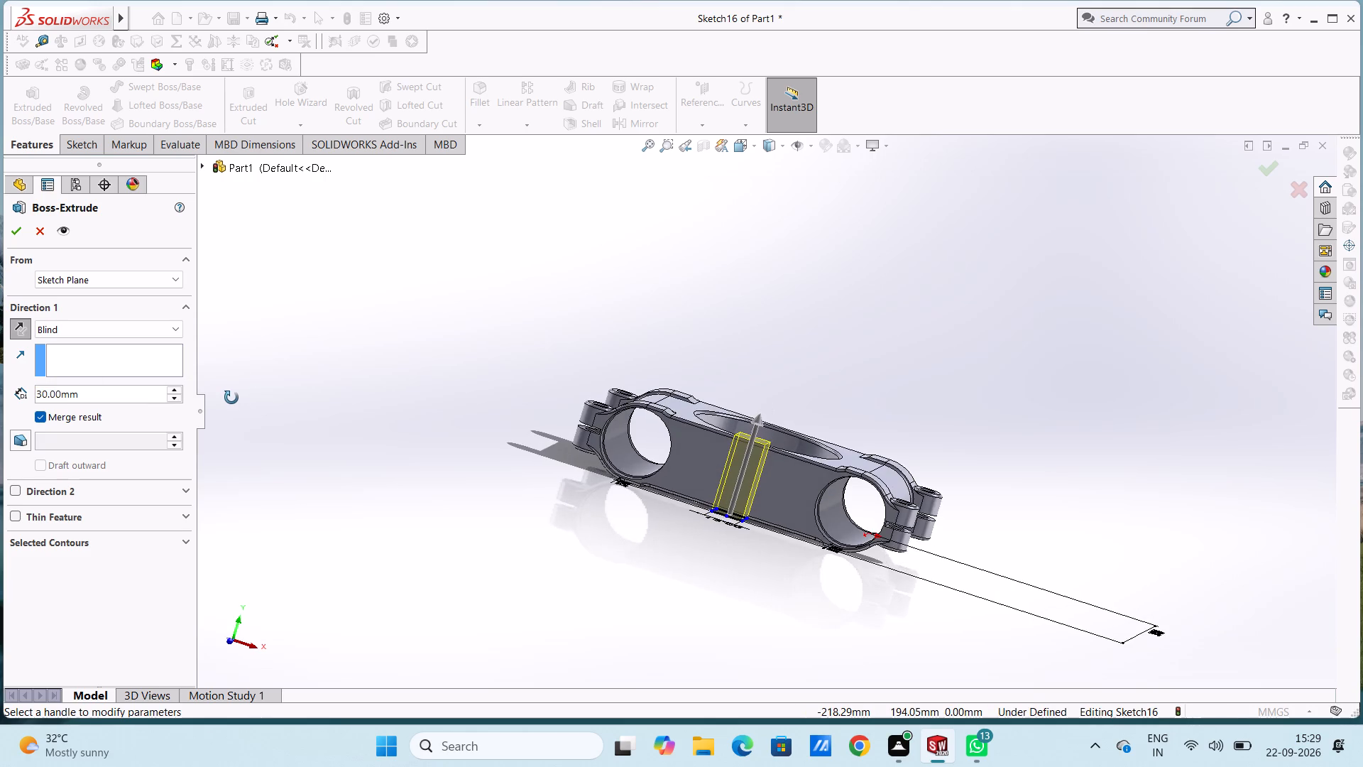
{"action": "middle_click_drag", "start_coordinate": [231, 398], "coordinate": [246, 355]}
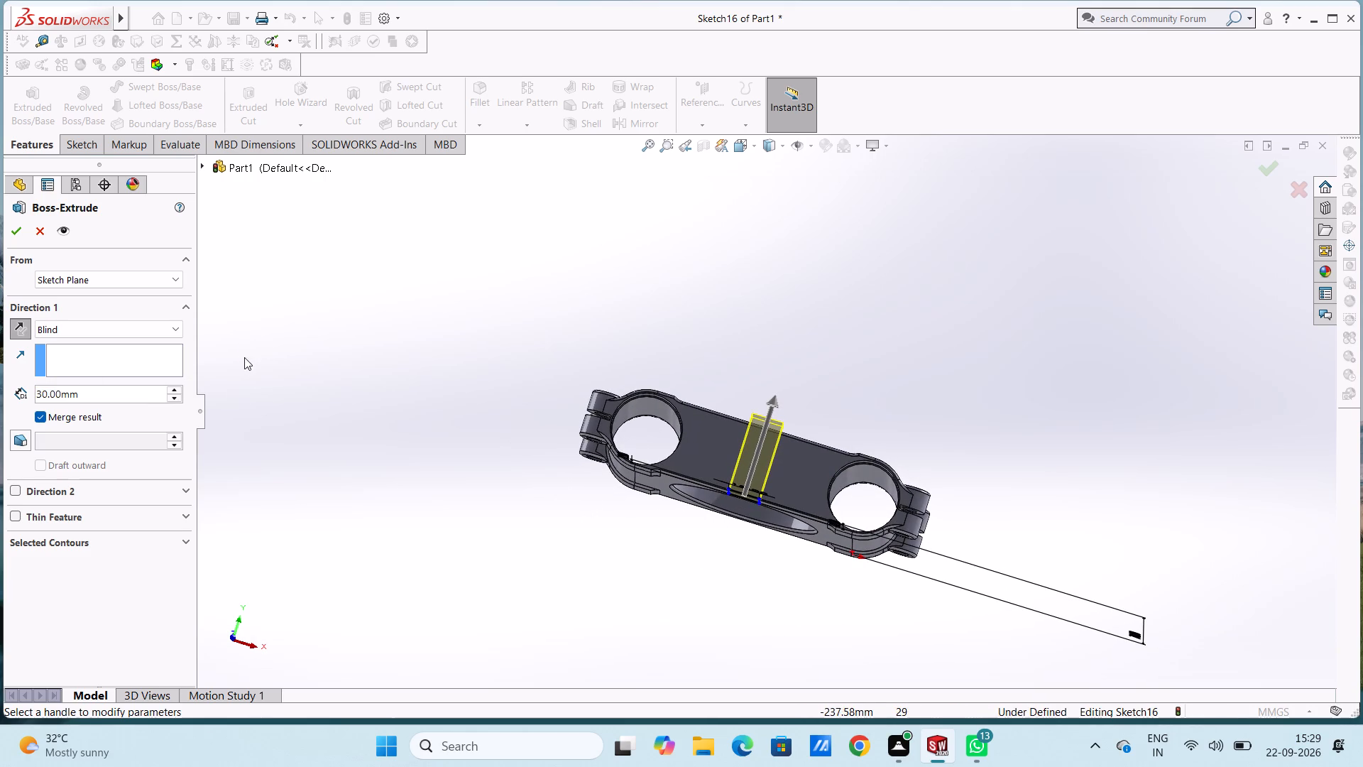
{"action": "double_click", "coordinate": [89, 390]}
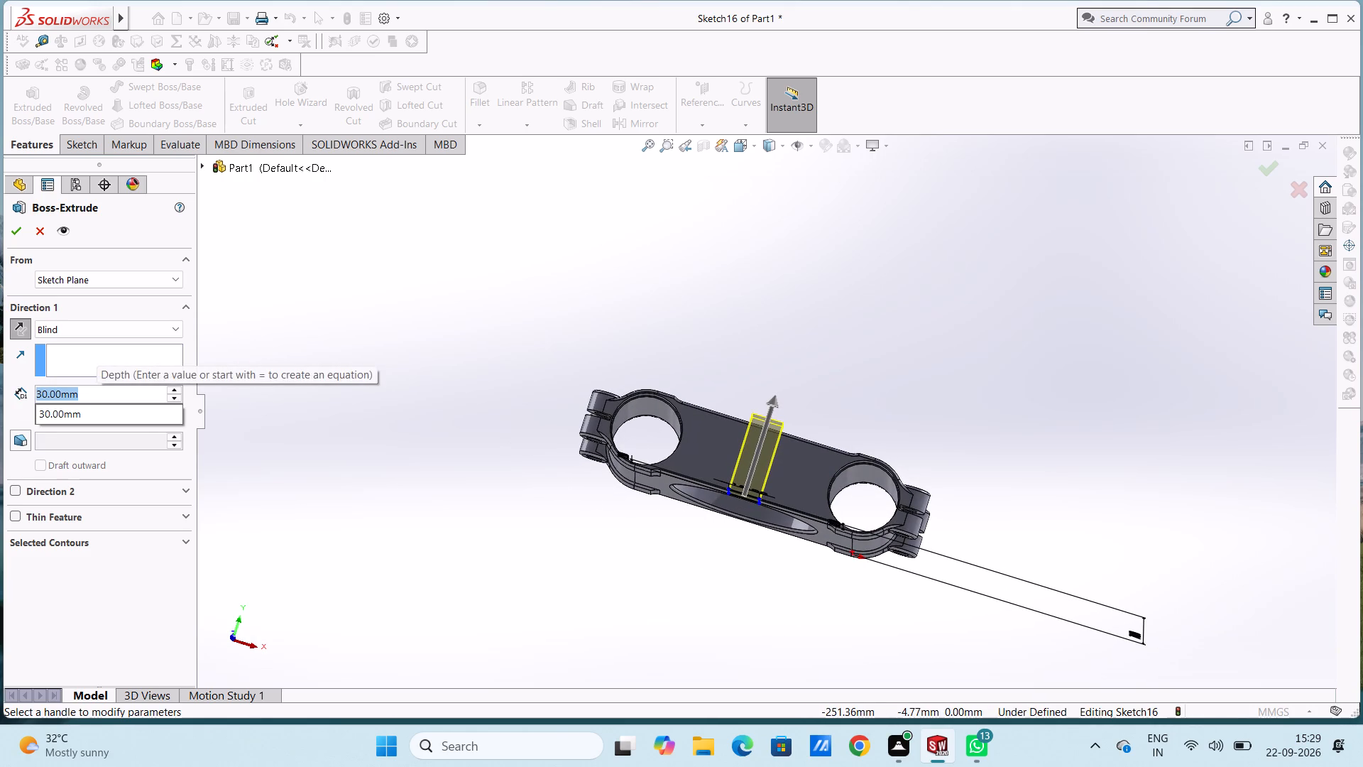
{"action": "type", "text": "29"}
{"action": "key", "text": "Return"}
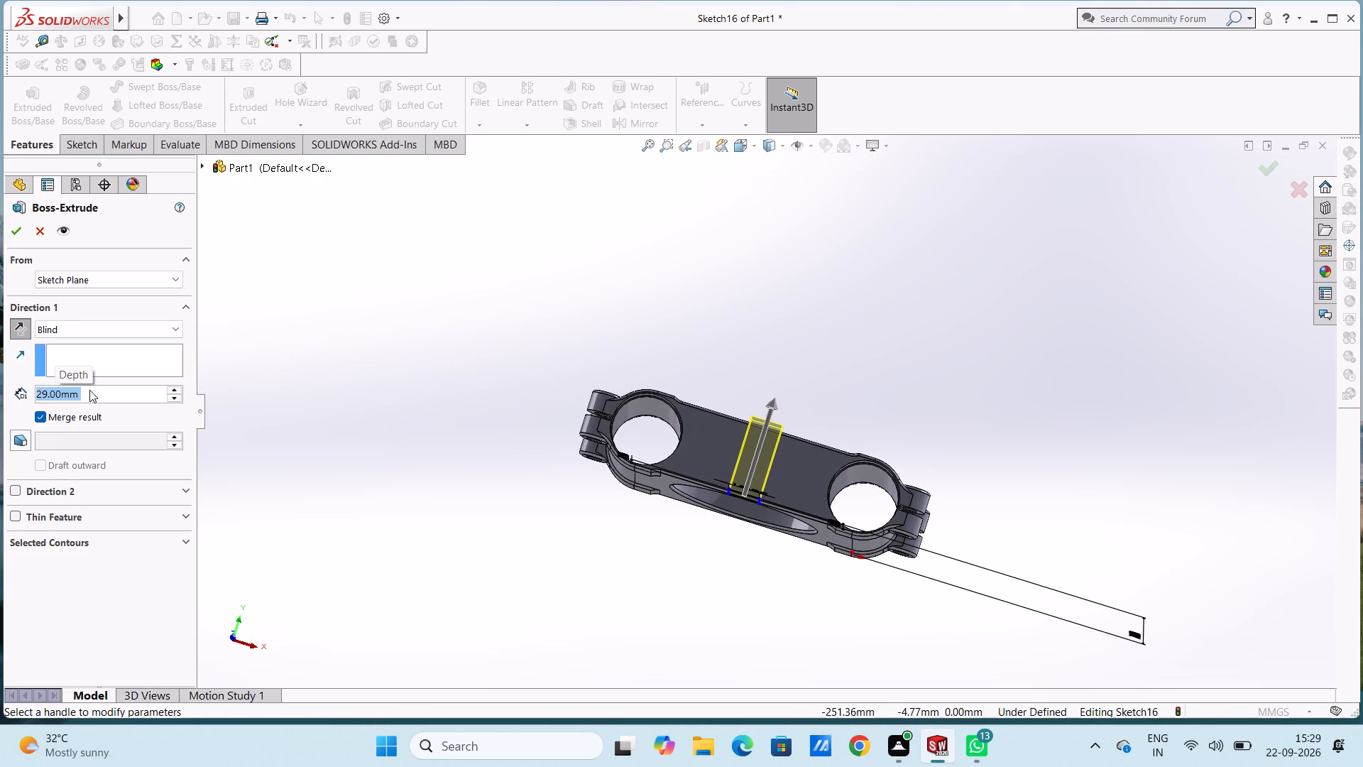
Set the square block's extrusion depth to 28 mm and complete the boss extrusion.
{"action": "type", "text": "28"}
{"action": "key", "text": "Return"}
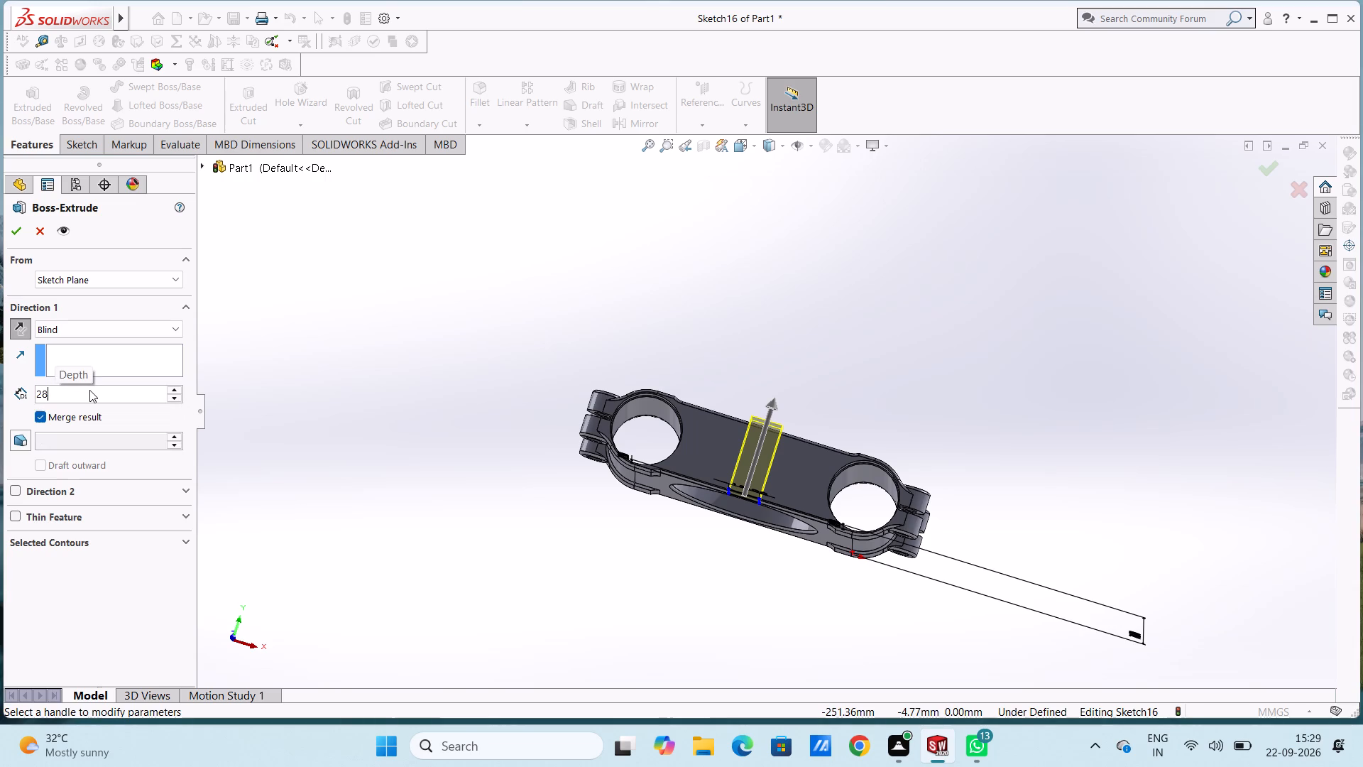
{"action": "middle_click_drag", "start_coordinate": [407, 406], "coordinate": [403, 430]}
{"action": "left_click", "coordinate": [15, 233]}
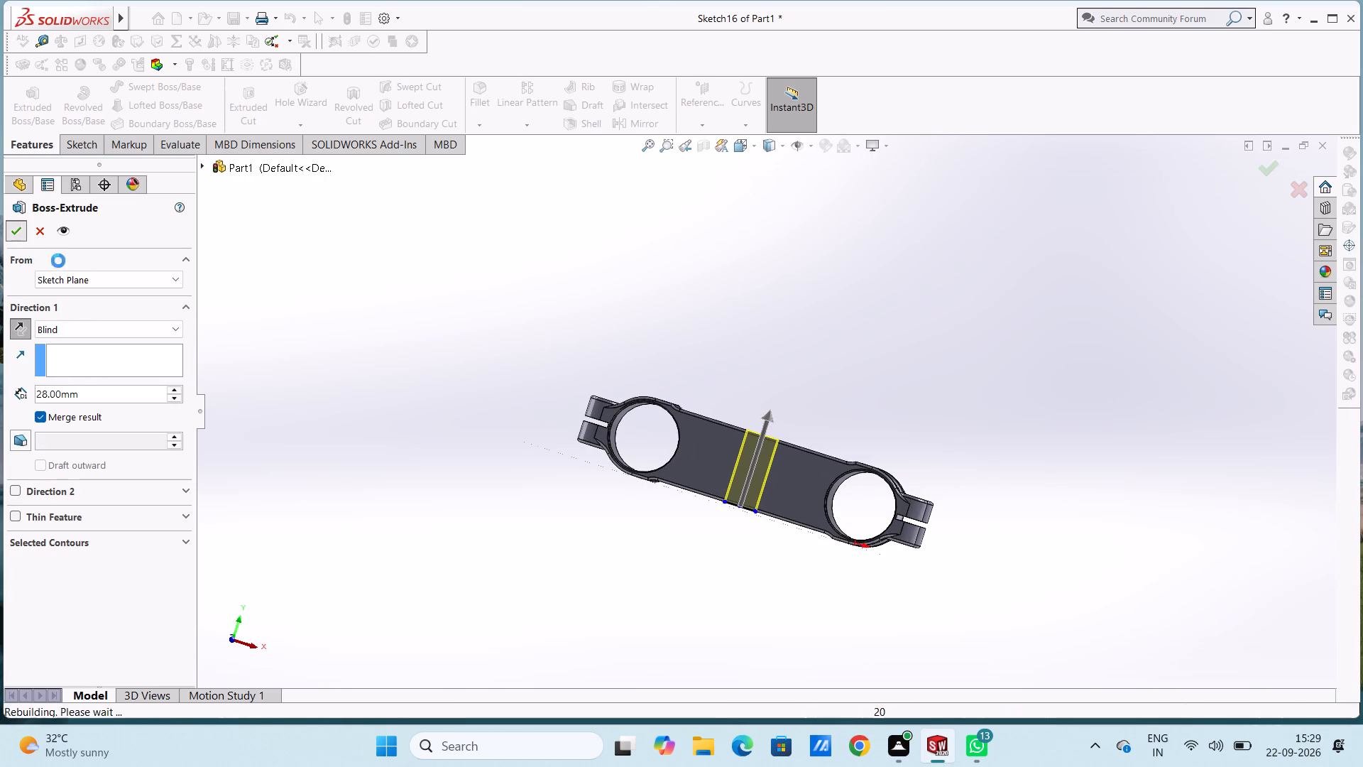
{"action": "left_click", "coordinate": [326, 354]}
Fillet the two 12 mm side edges of the block's end face on the sketch-plane side with a 1 mm radius.
{"action": "middle_click_drag", "start_coordinate": [366, 384], "coordinate": [437, 486]}
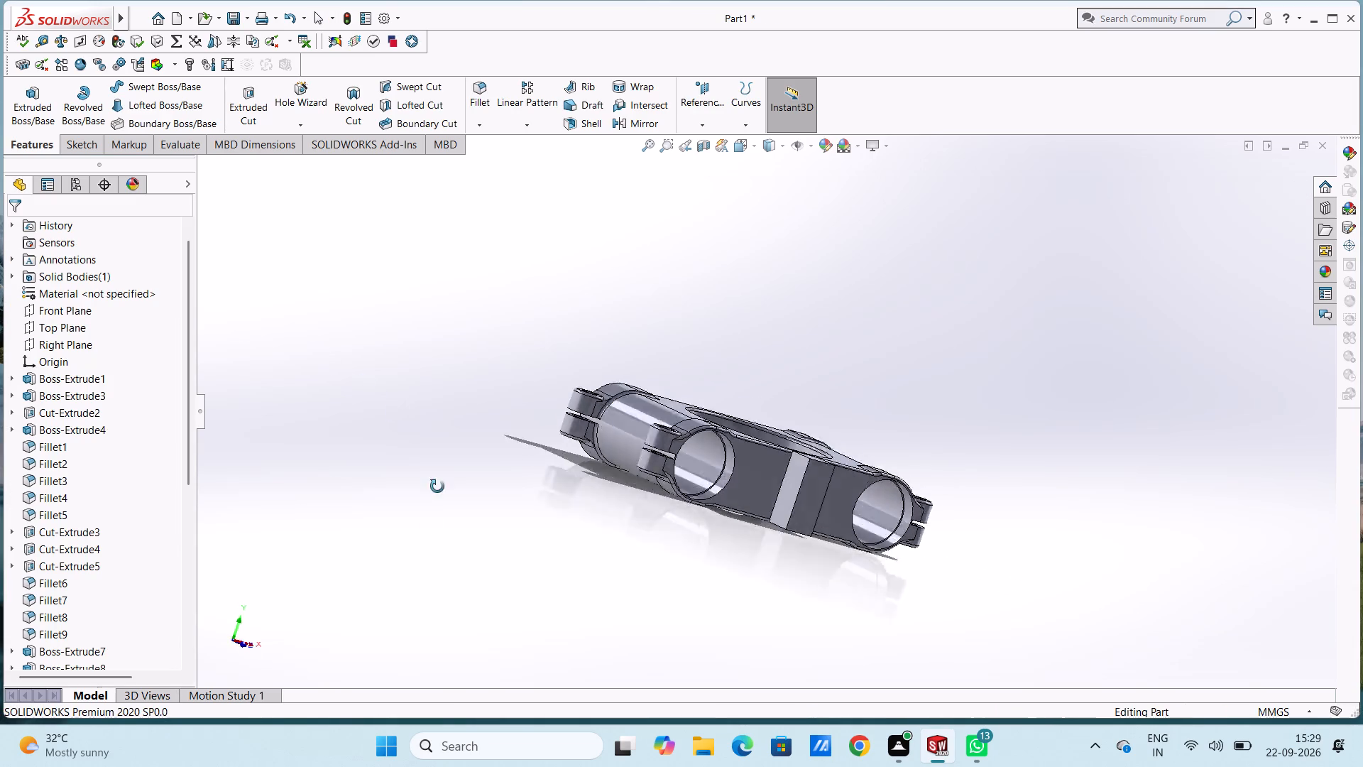
{"action": "middle_click_drag", "start_coordinate": [437, 486], "coordinate": [330, 358]}
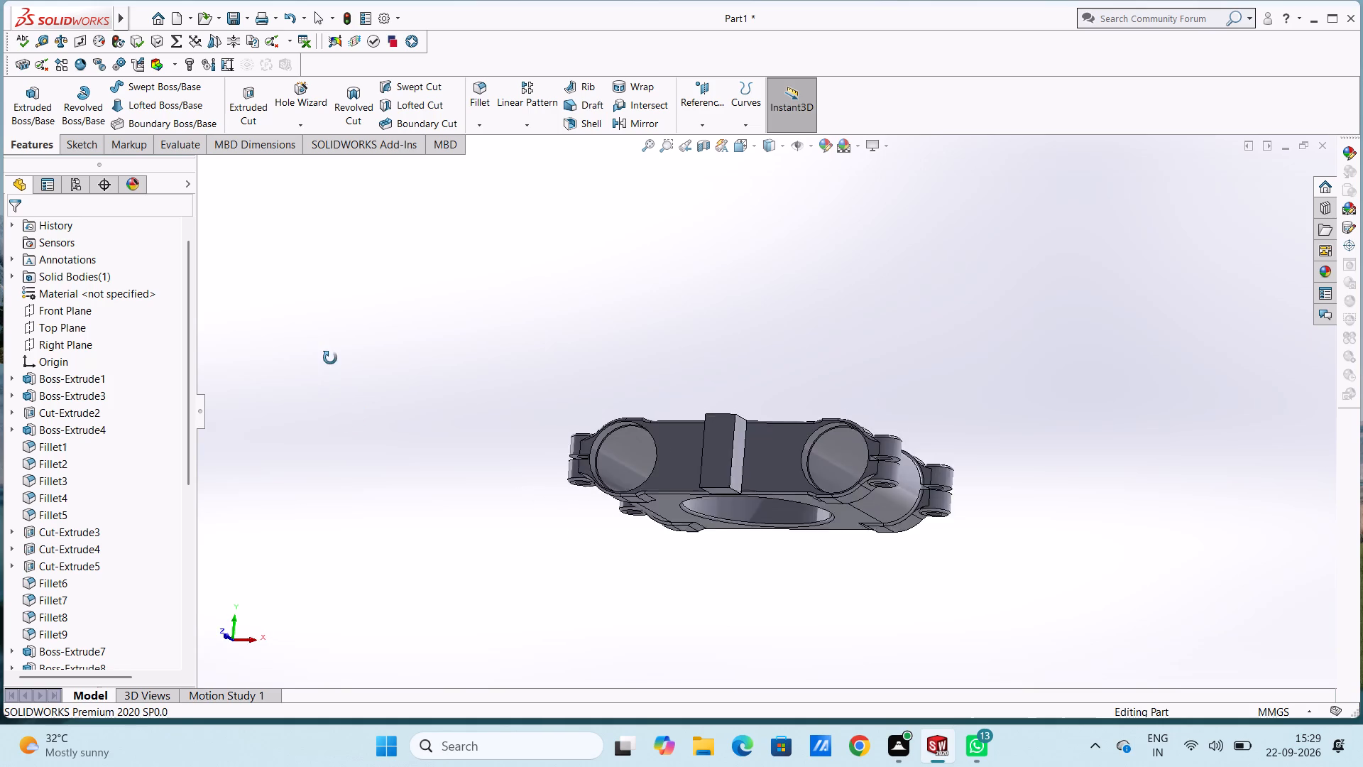
{"action": "middle_click_drag", "start_coordinate": [330, 358], "coordinate": [341, 322]}
{"action": "scroll", "coordinate": [360, 398], "scroll_direction": "up", "scroll_amount": 1}
{"action": "scroll", "coordinate": [807, 508], "scroll_direction": "down", "scroll_amount": 3}
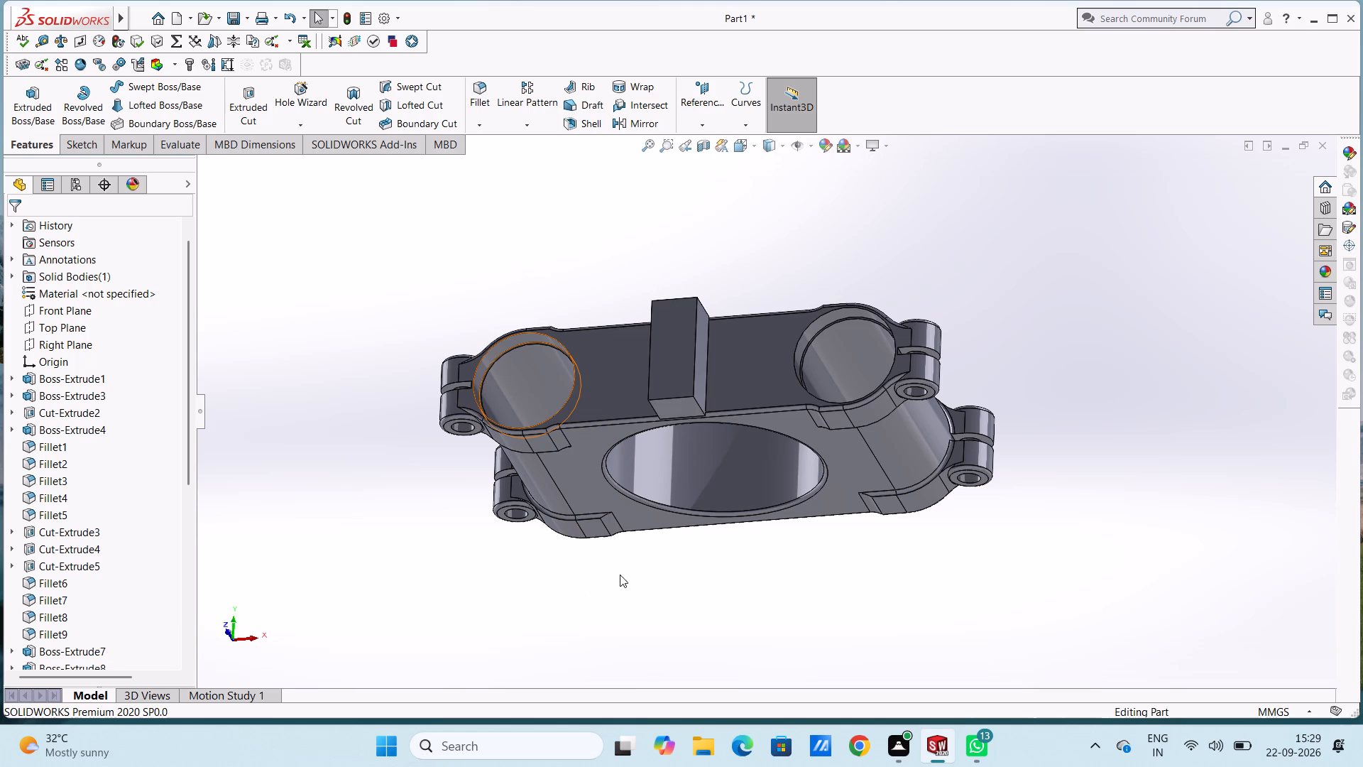
{"action": "middle_click_drag", "start_coordinate": [650, 552], "coordinate": [642, 480]}
{"action": "scroll", "coordinate": [724, 361], "scroll_direction": "down", "scroll_amount": 5}
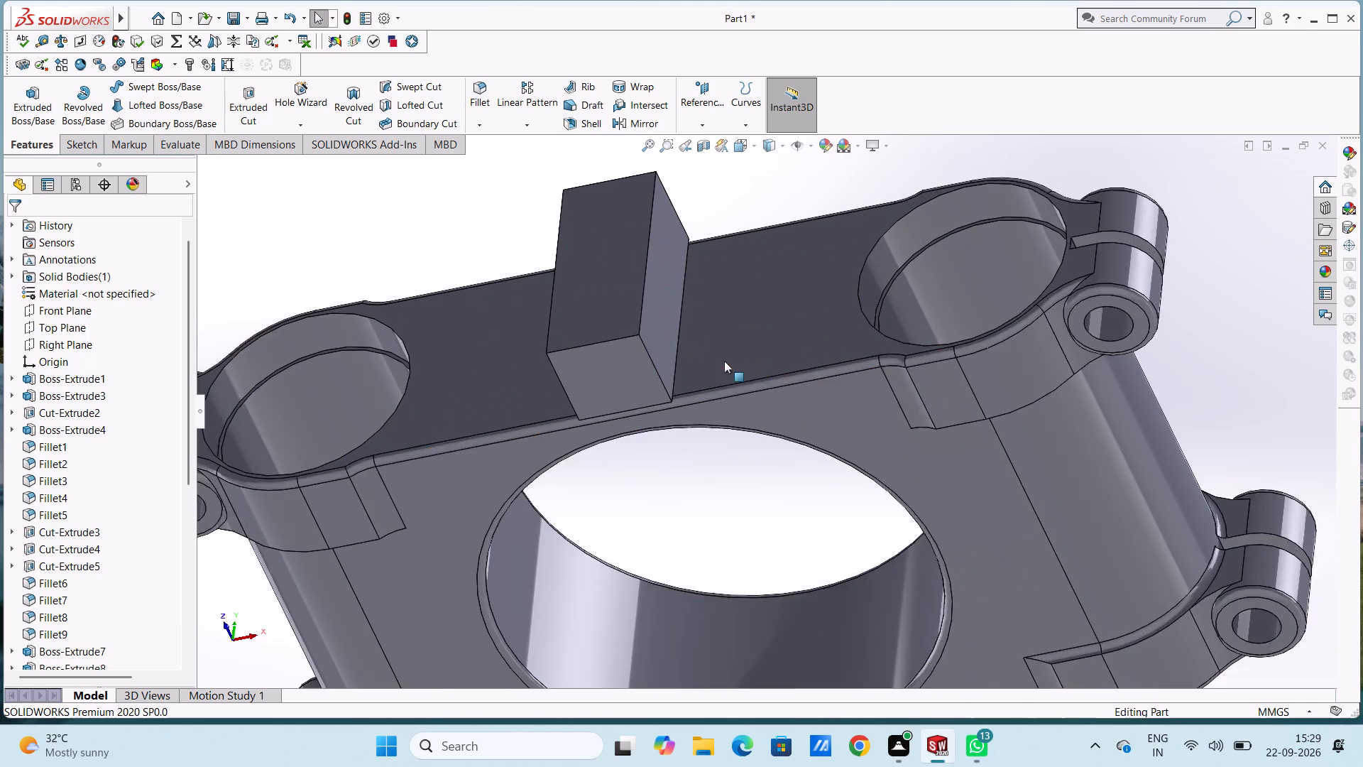
{"action": "left_click", "coordinate": [478, 89]}
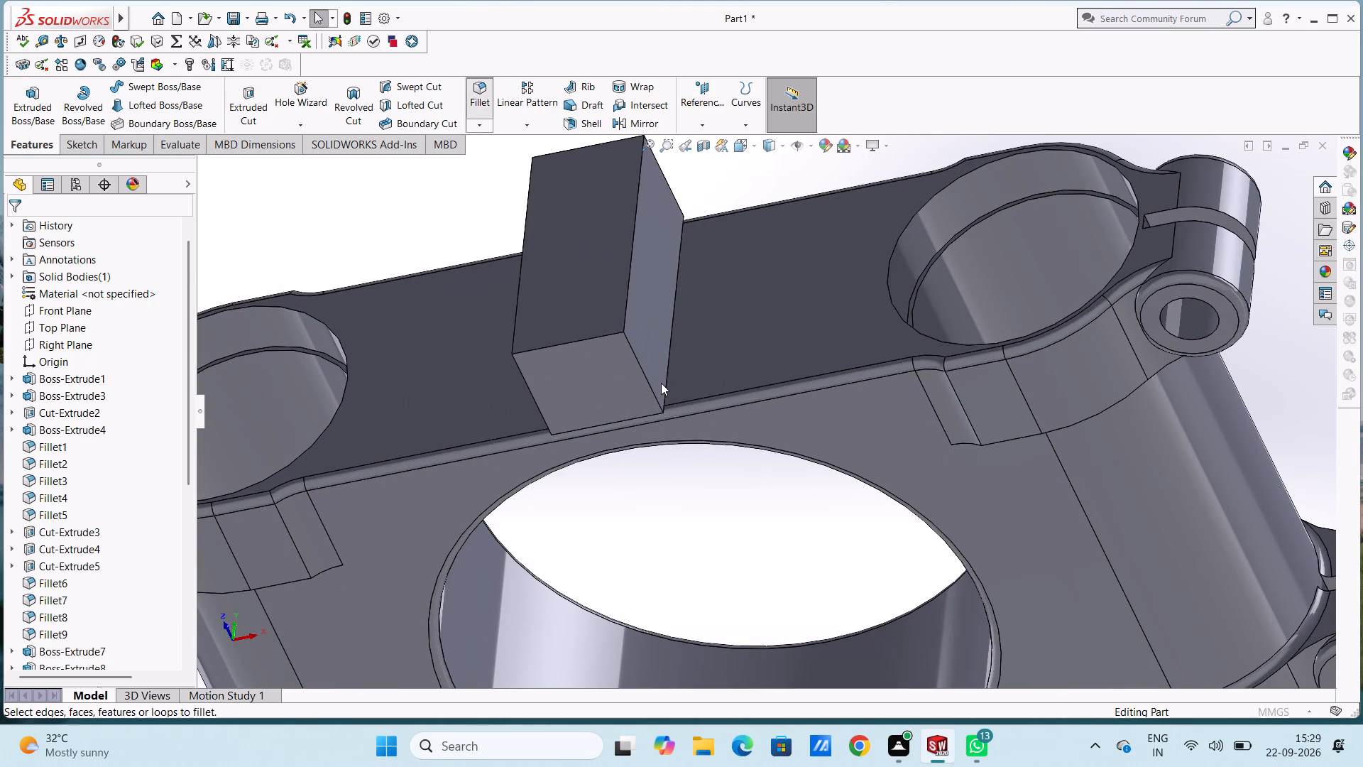
{"action": "left_click", "coordinate": [646, 382]}
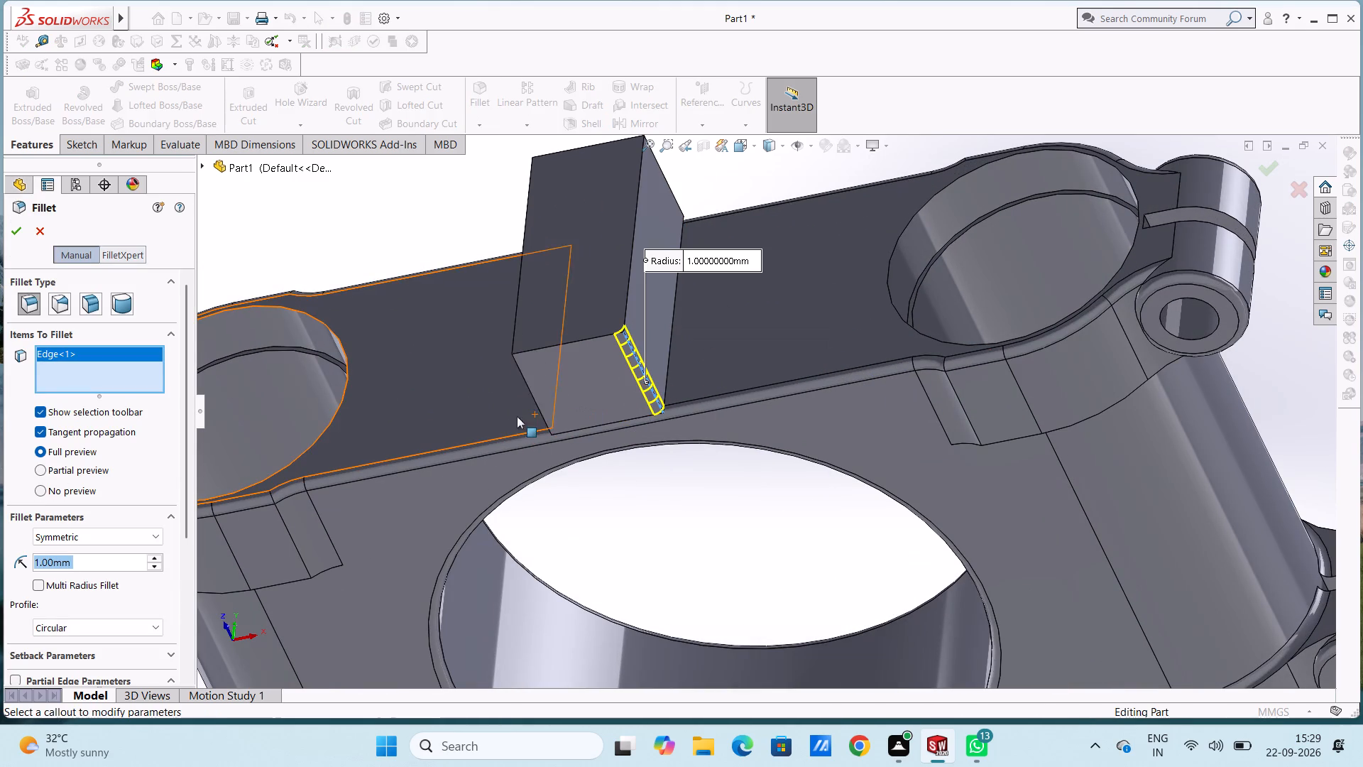
{"action": "left_click", "coordinate": [537, 407]}
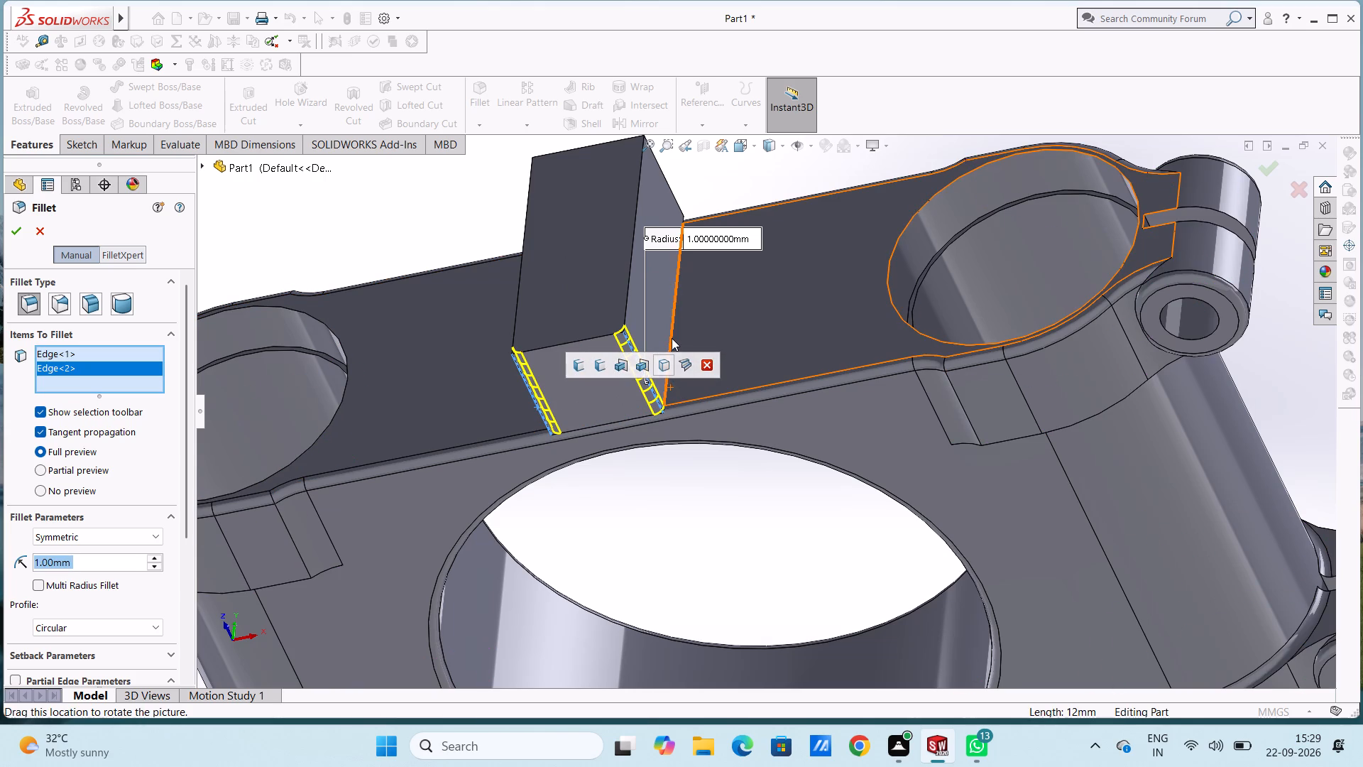
{"action": "left_click", "coordinate": [672, 338]}
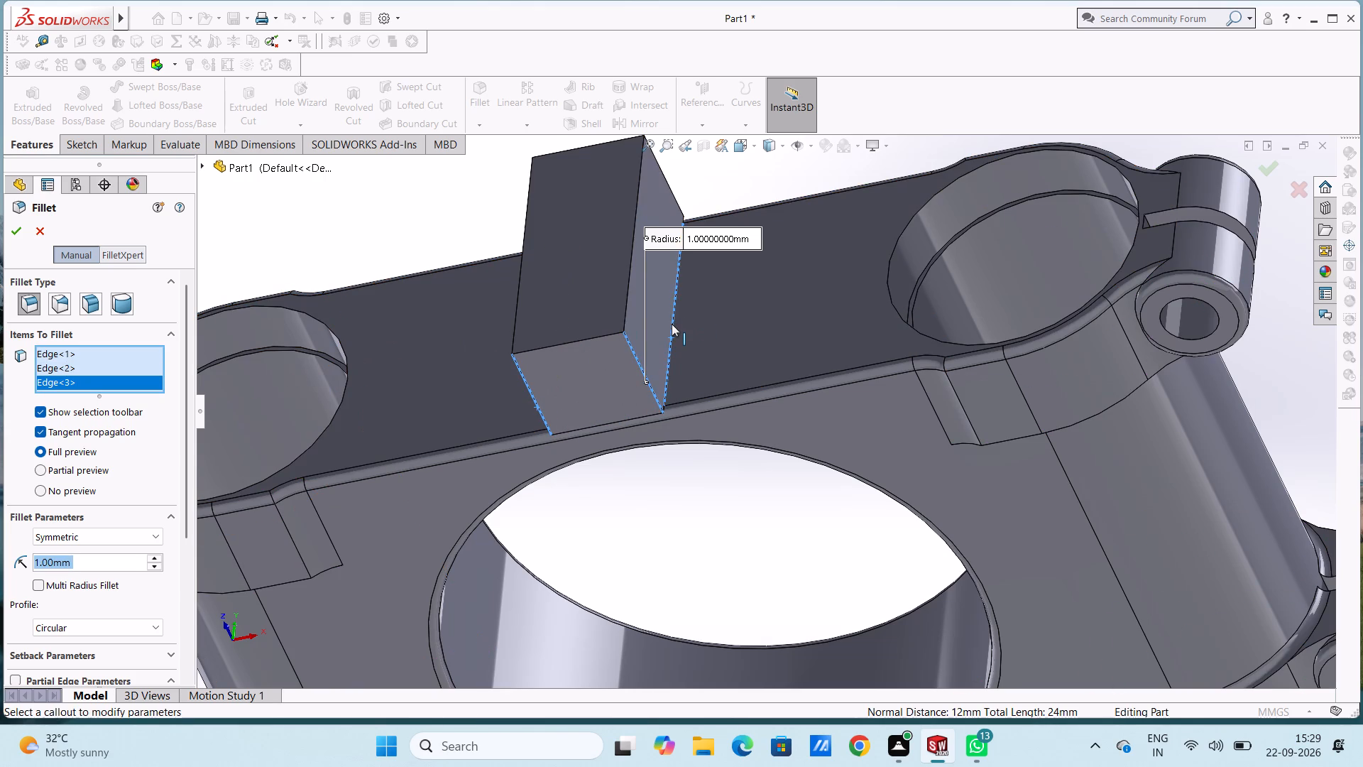
{"action": "left_click", "coordinate": [672, 324]}
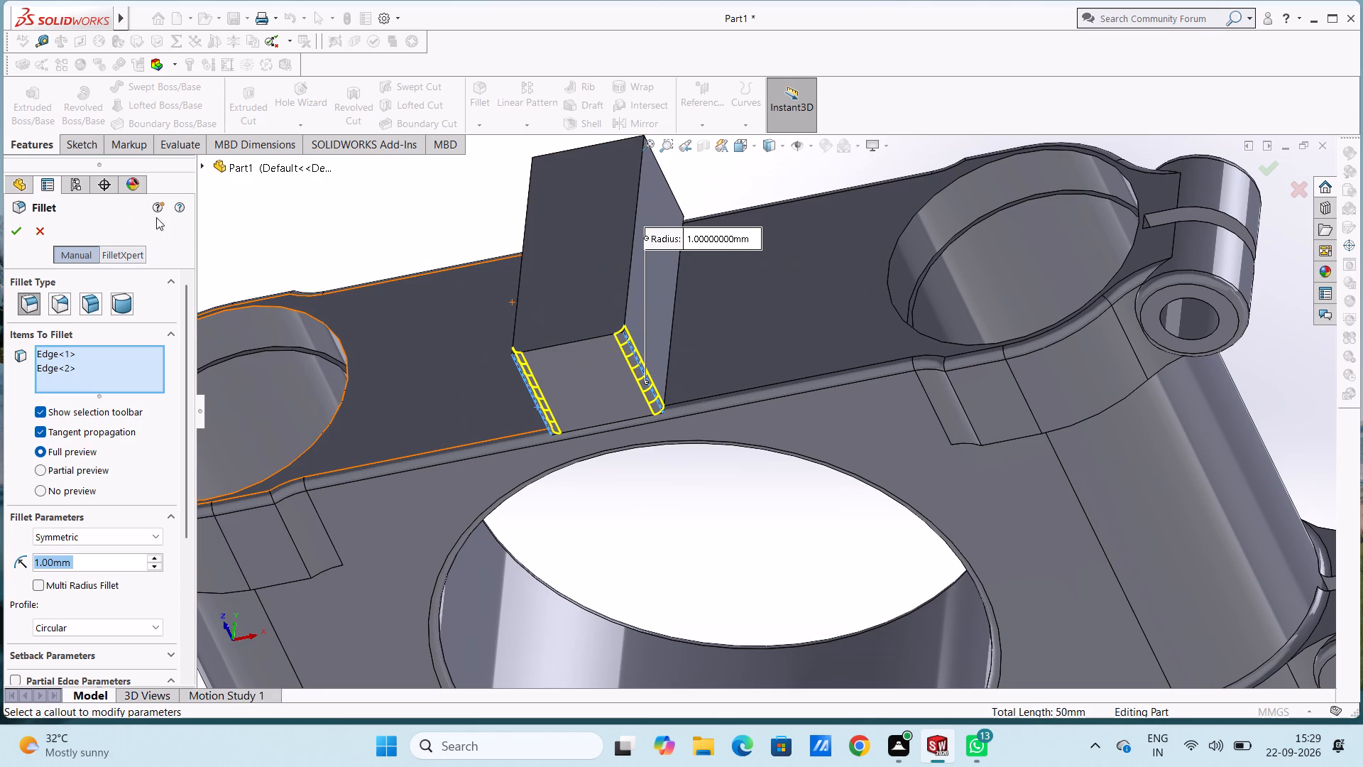
{"action": "left_click", "coordinate": [18, 227]}
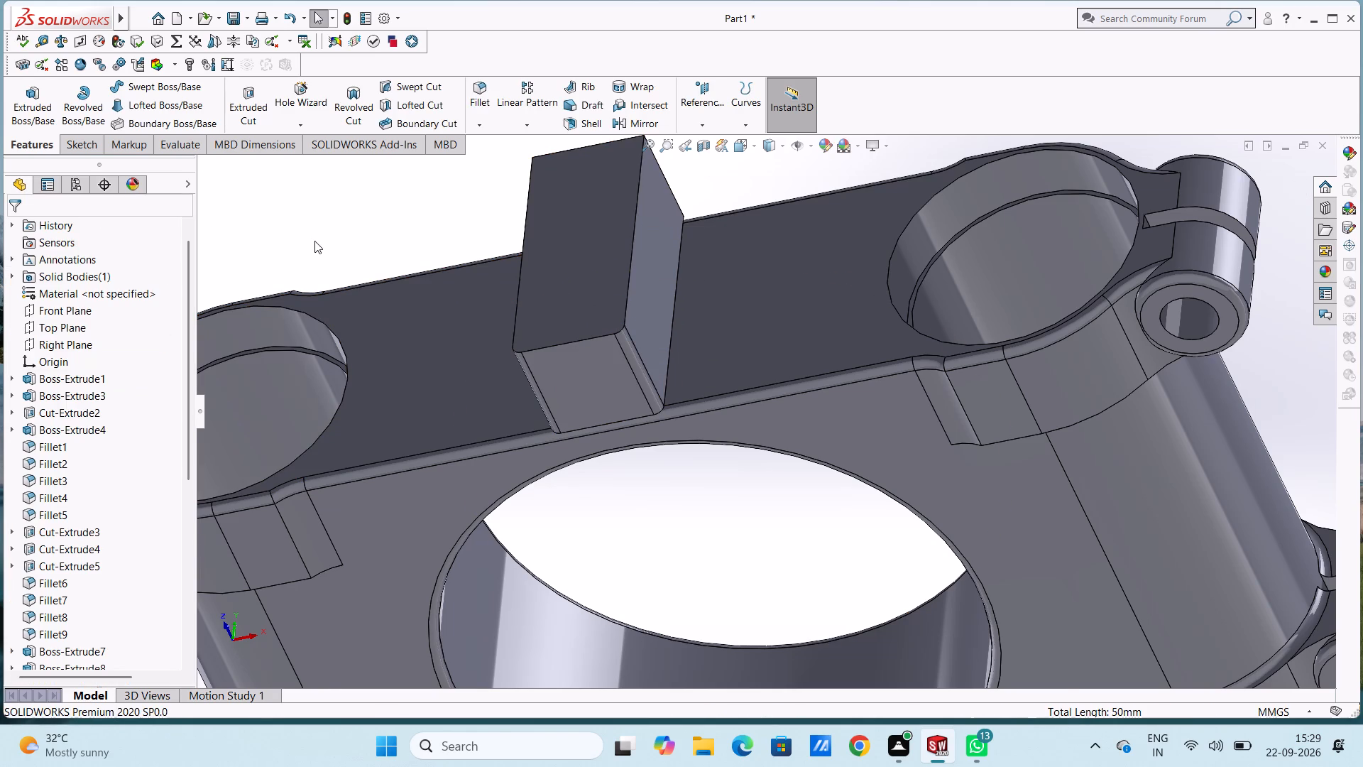
Fillet the two matching 12 mm side edges of the block's opposite end face with a 1 mm radius.
{"action": "scroll", "coordinate": [314, 241], "scroll_direction": "up", "scroll_amount": 2}
{"action": "middle_click_drag", "start_coordinate": [410, 254], "coordinate": [452, 388]}
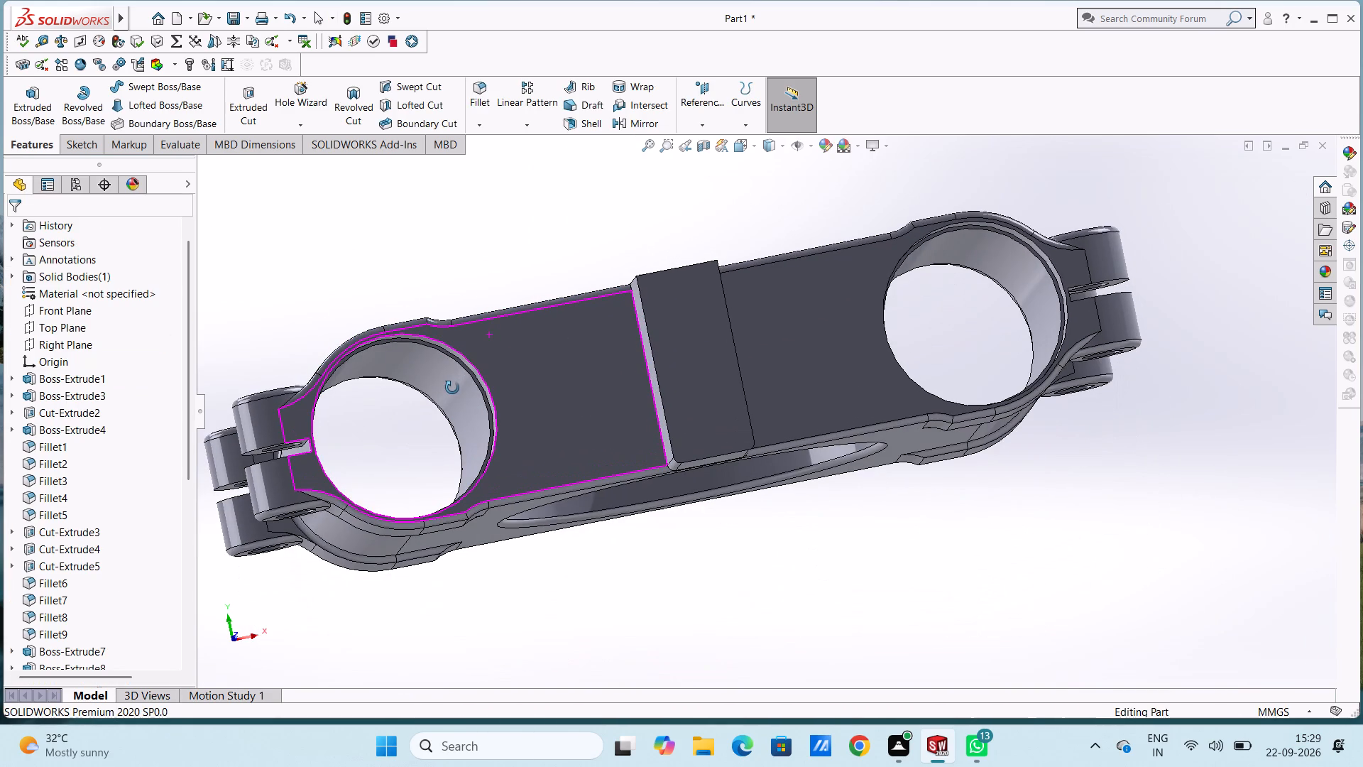
{"action": "middle_click_drag", "start_coordinate": [452, 388], "coordinate": [483, 481]}
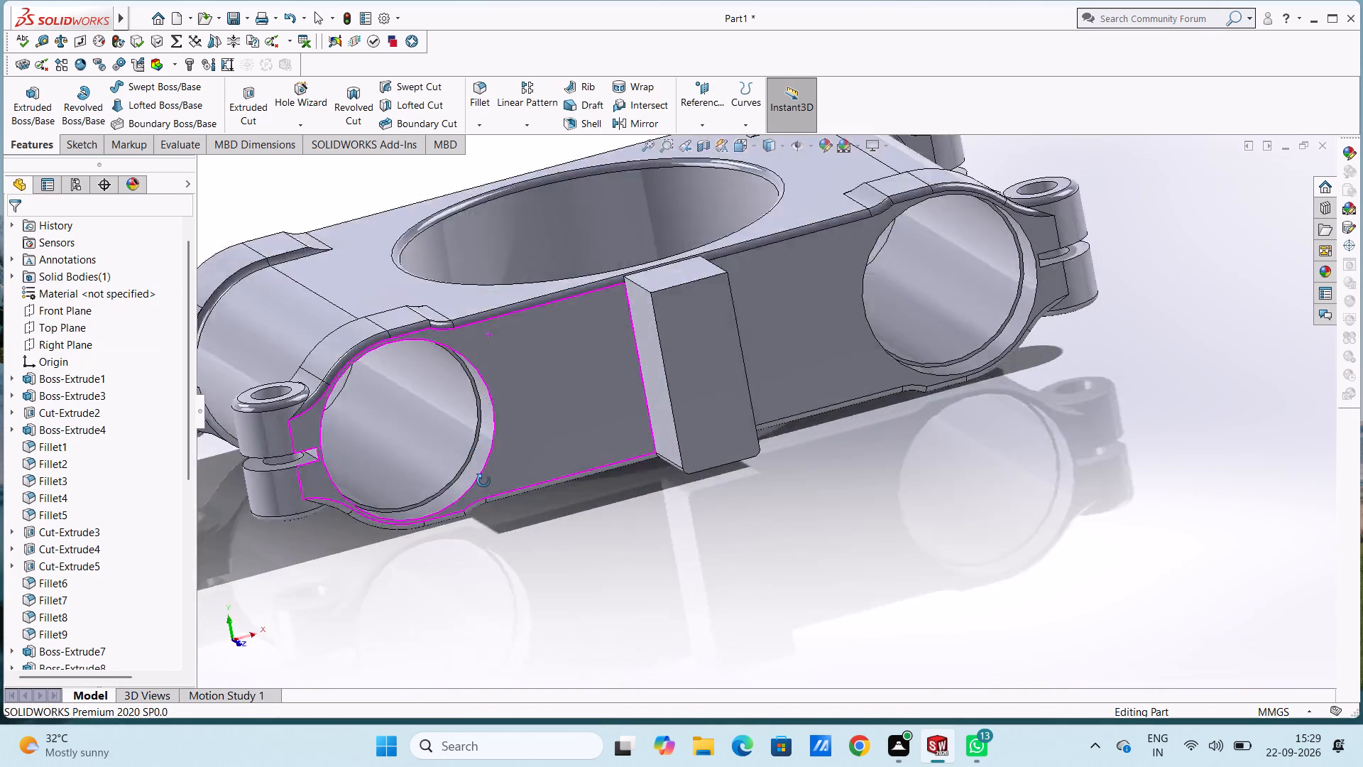
{"action": "middle_click_drag", "start_coordinate": [483, 481], "coordinate": [487, 518]}
{"action": "left_click", "coordinate": [483, 87]}
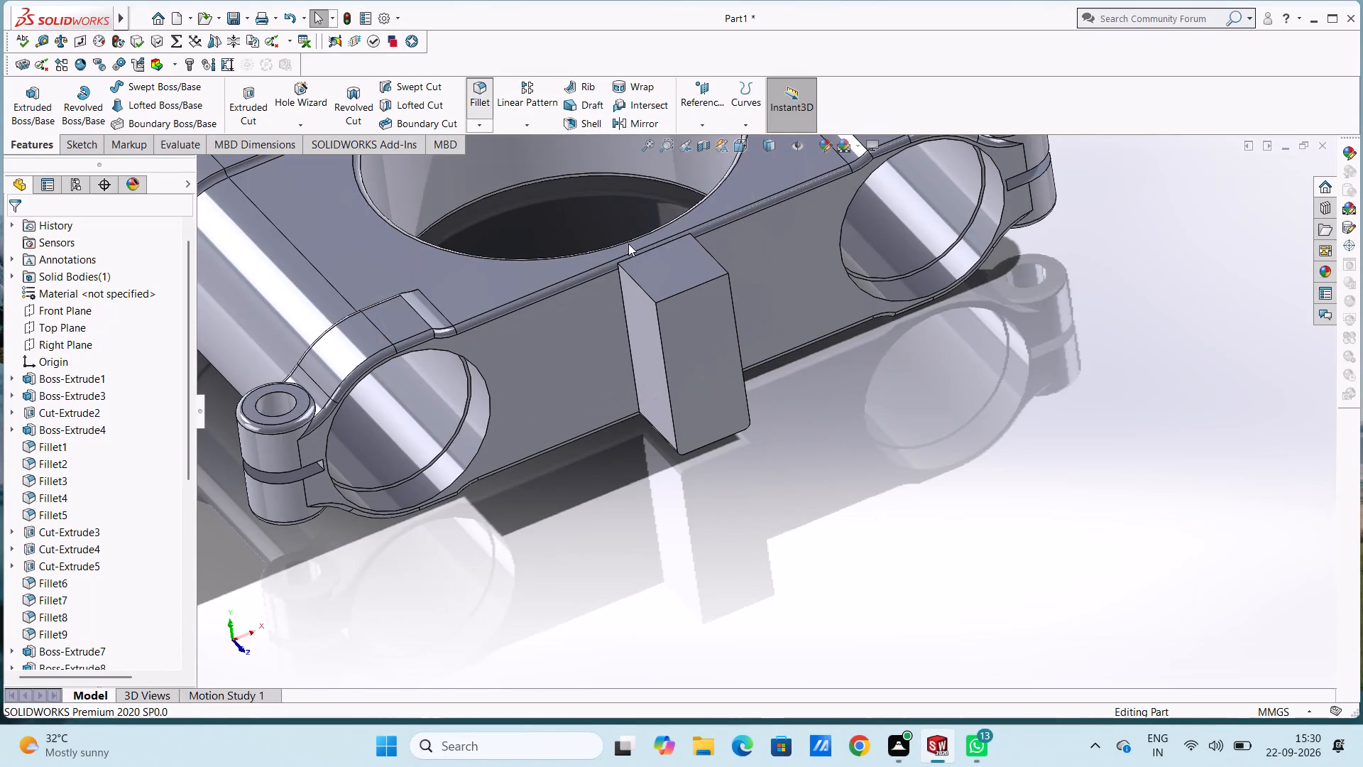
{"action": "left_click", "coordinate": [636, 285]}
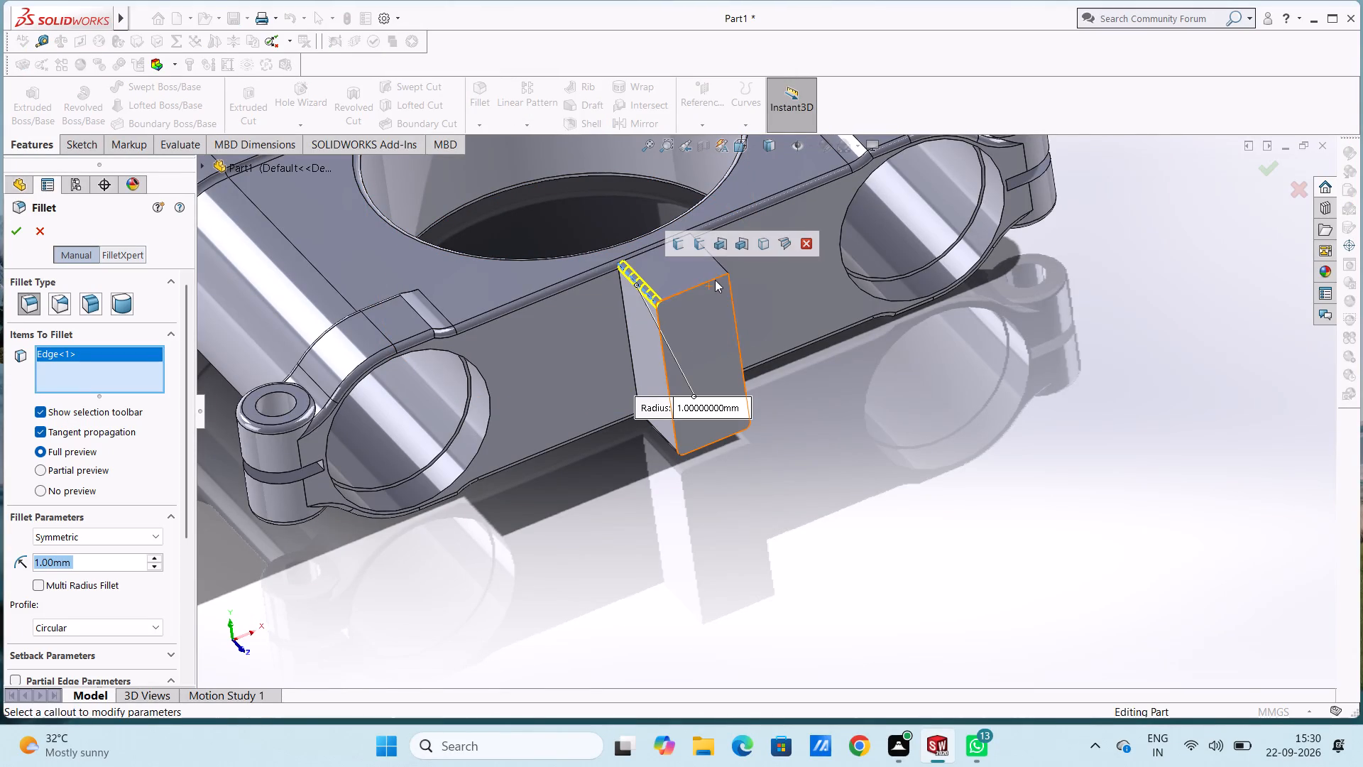
{"action": "left_click", "coordinate": [721, 265]}
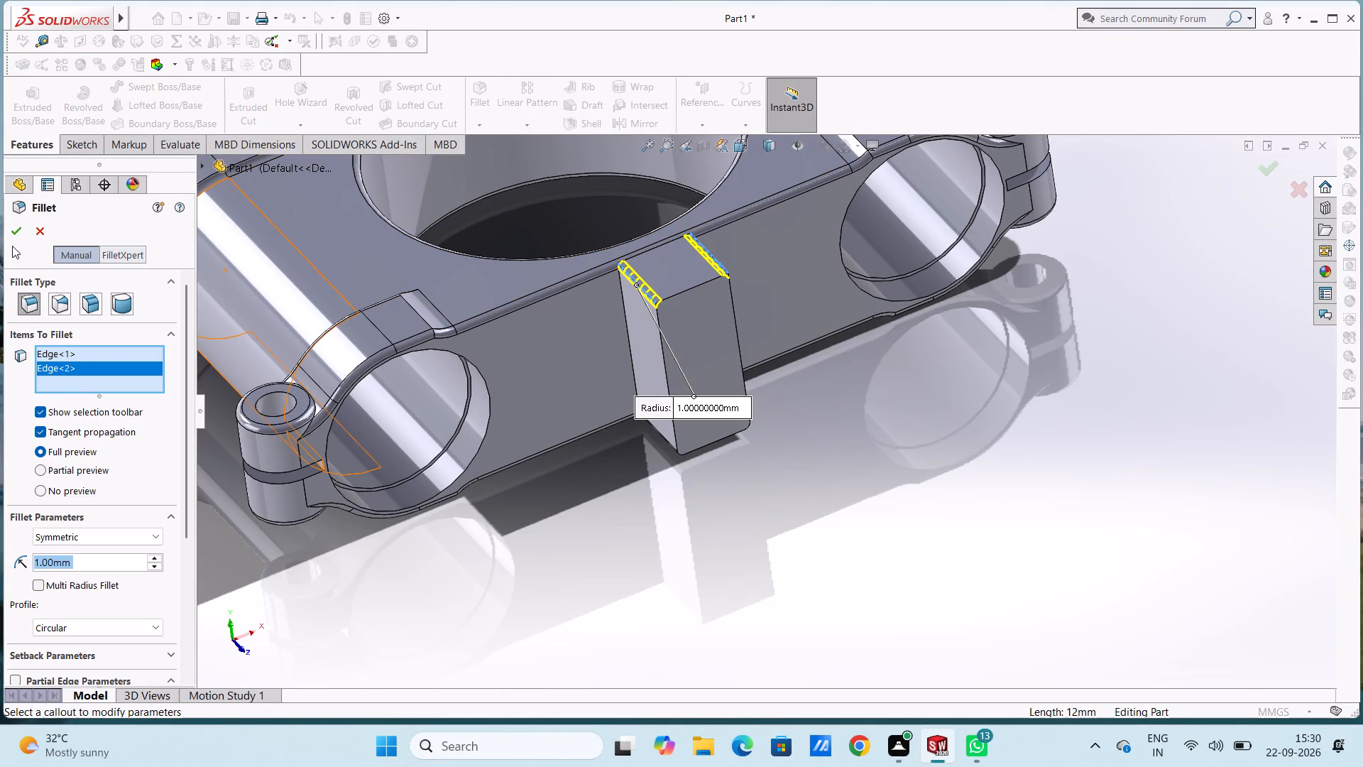
{"action": "left_click", "coordinate": [18, 233]}
Fillet the two long edges where the square block meets the clamp body with a 1 mm radius.
{"action": "left_click", "coordinate": [476, 102]}
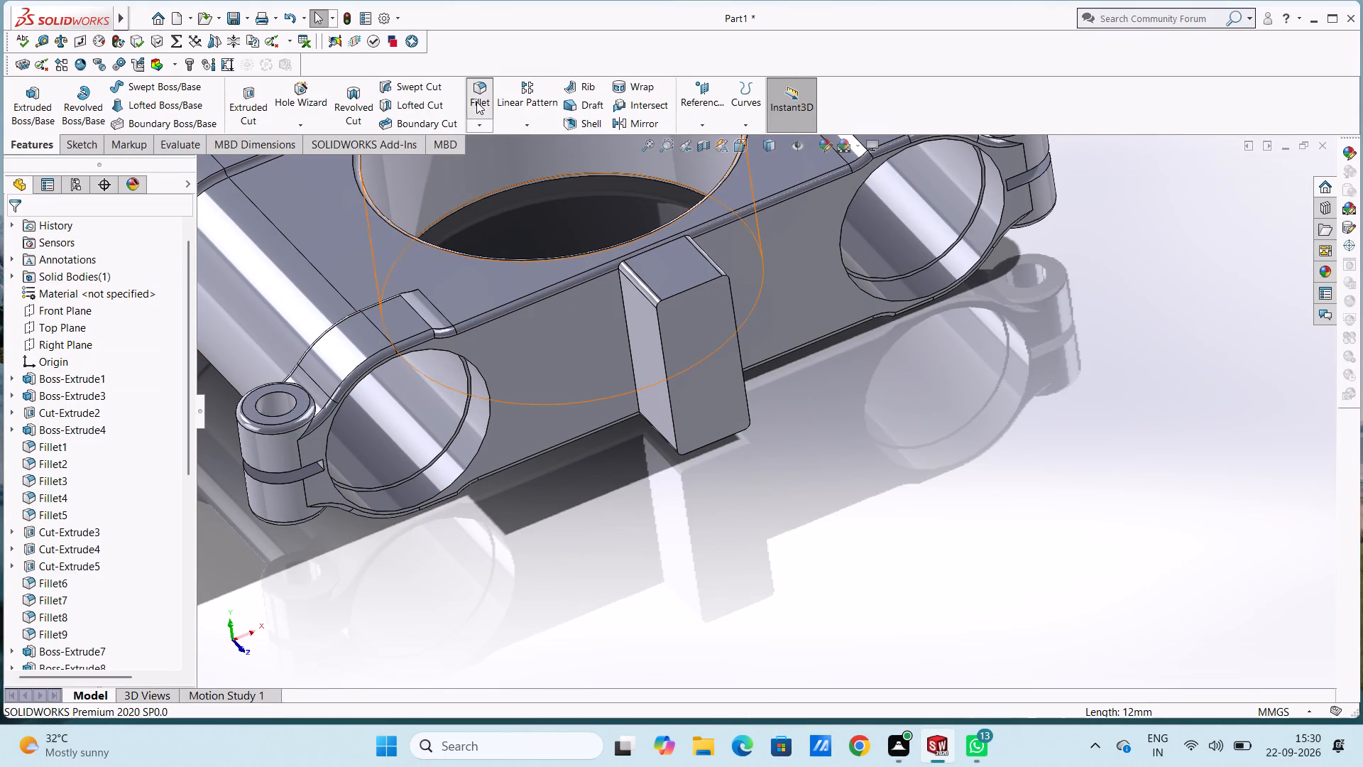
{"action": "left_click", "coordinate": [629, 325]}
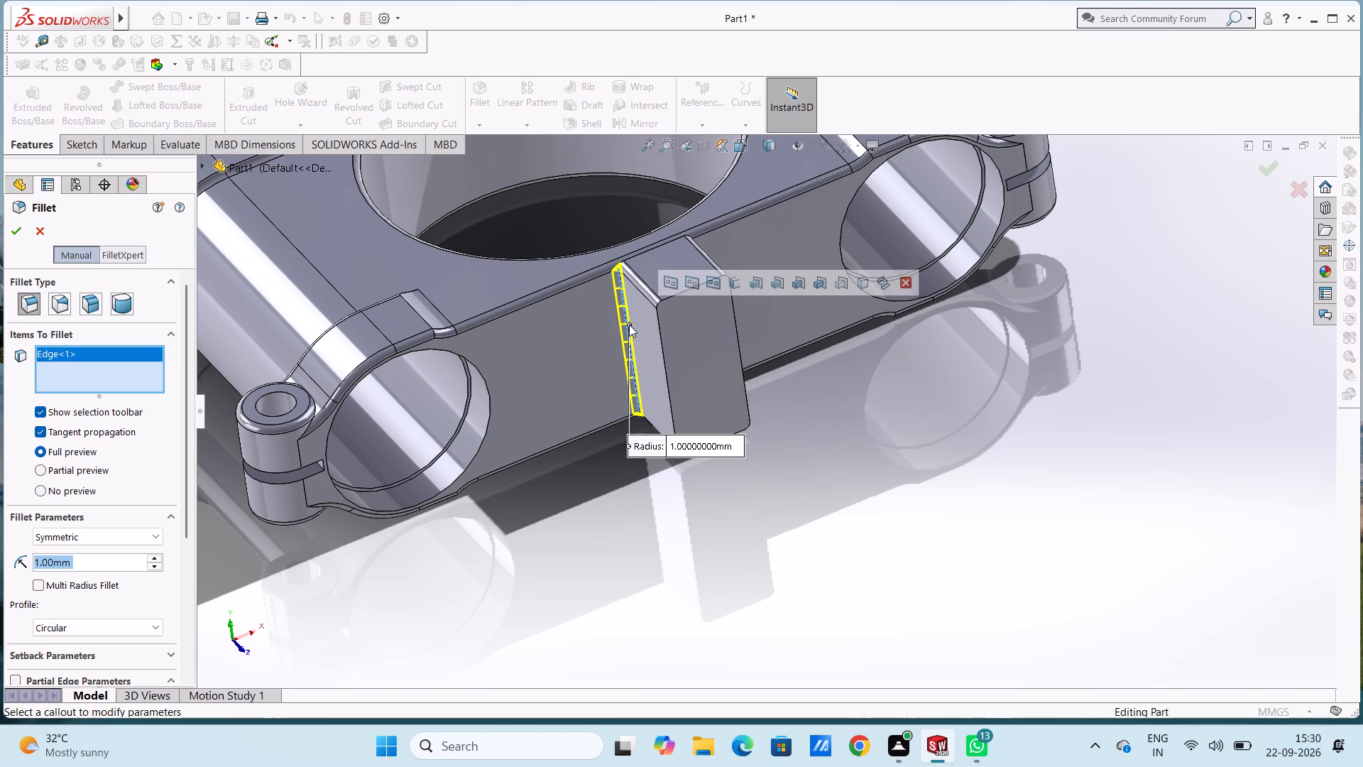
{"action": "middle_click_drag", "start_coordinate": [809, 347], "coordinate": [747, 374]}
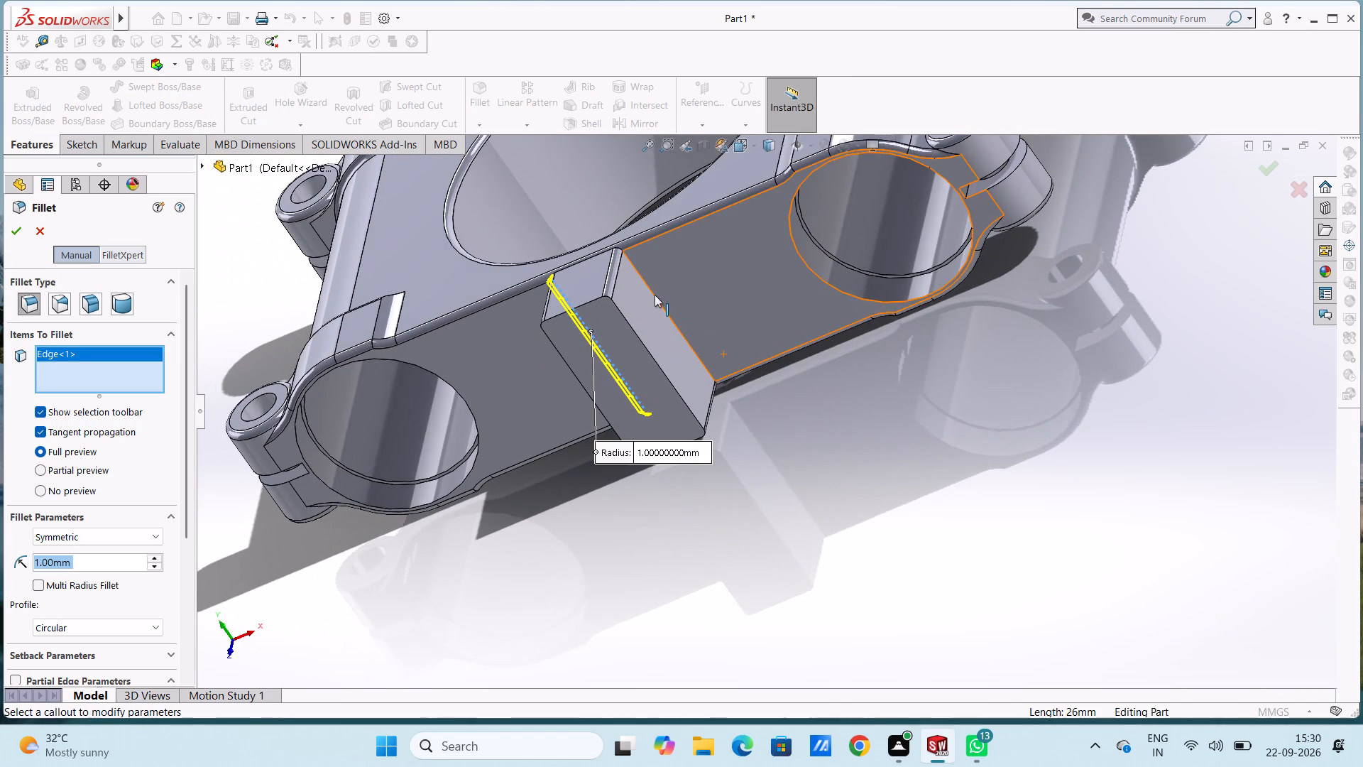
{"action": "left_click", "coordinate": [654, 294]}
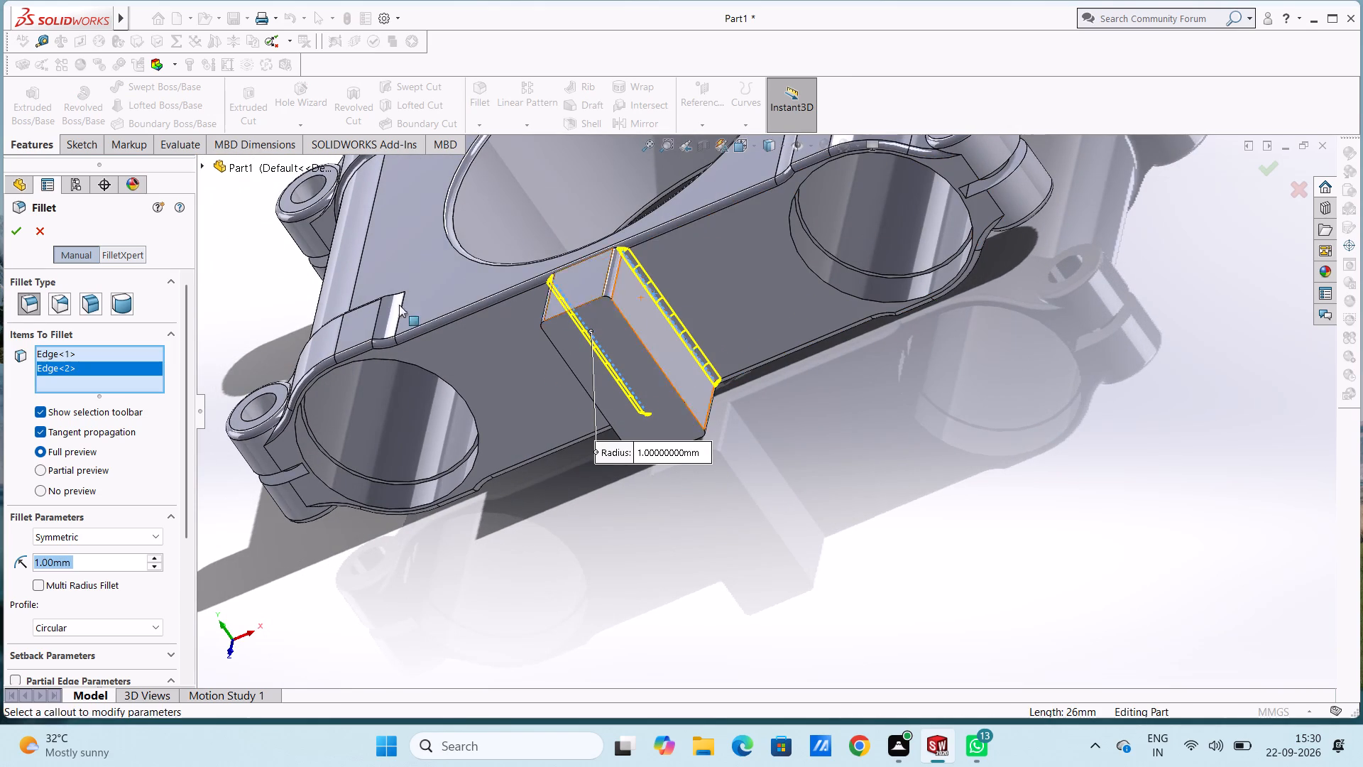
{"action": "left_click", "coordinate": [16, 238]}
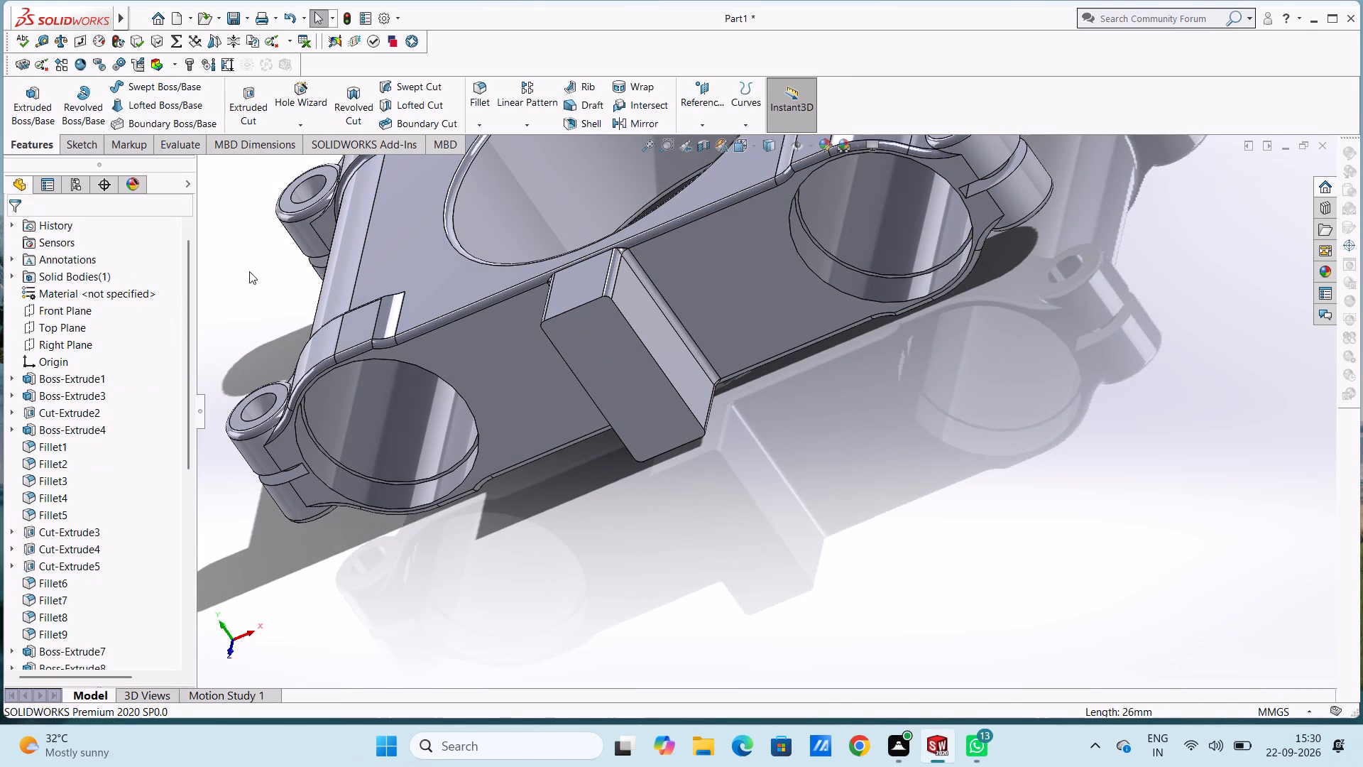
On the block's end face in the bottom view, sketch a circle of 3.5 mm radius centred on the square.
{"action": "key", "text": "ctrl+5"}
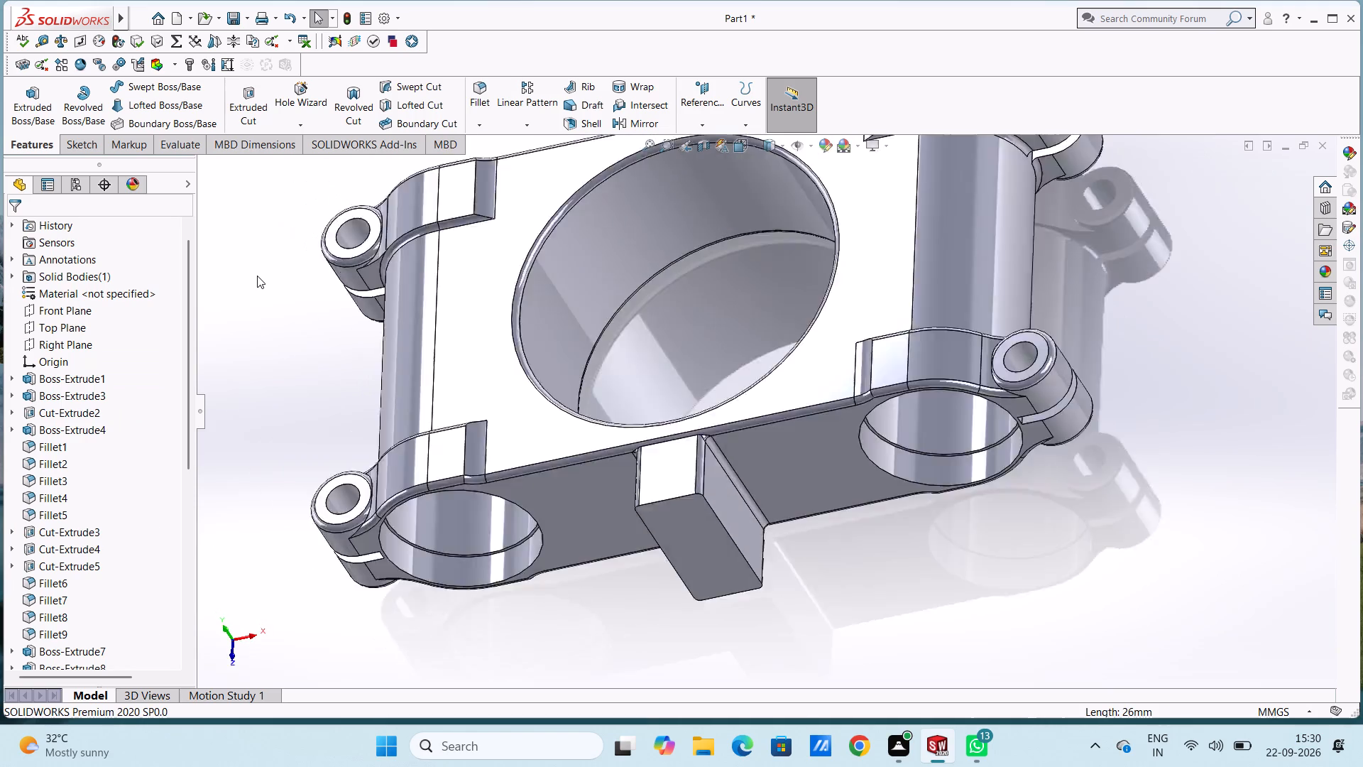
{"action": "key", "text": "ctrl+6"}
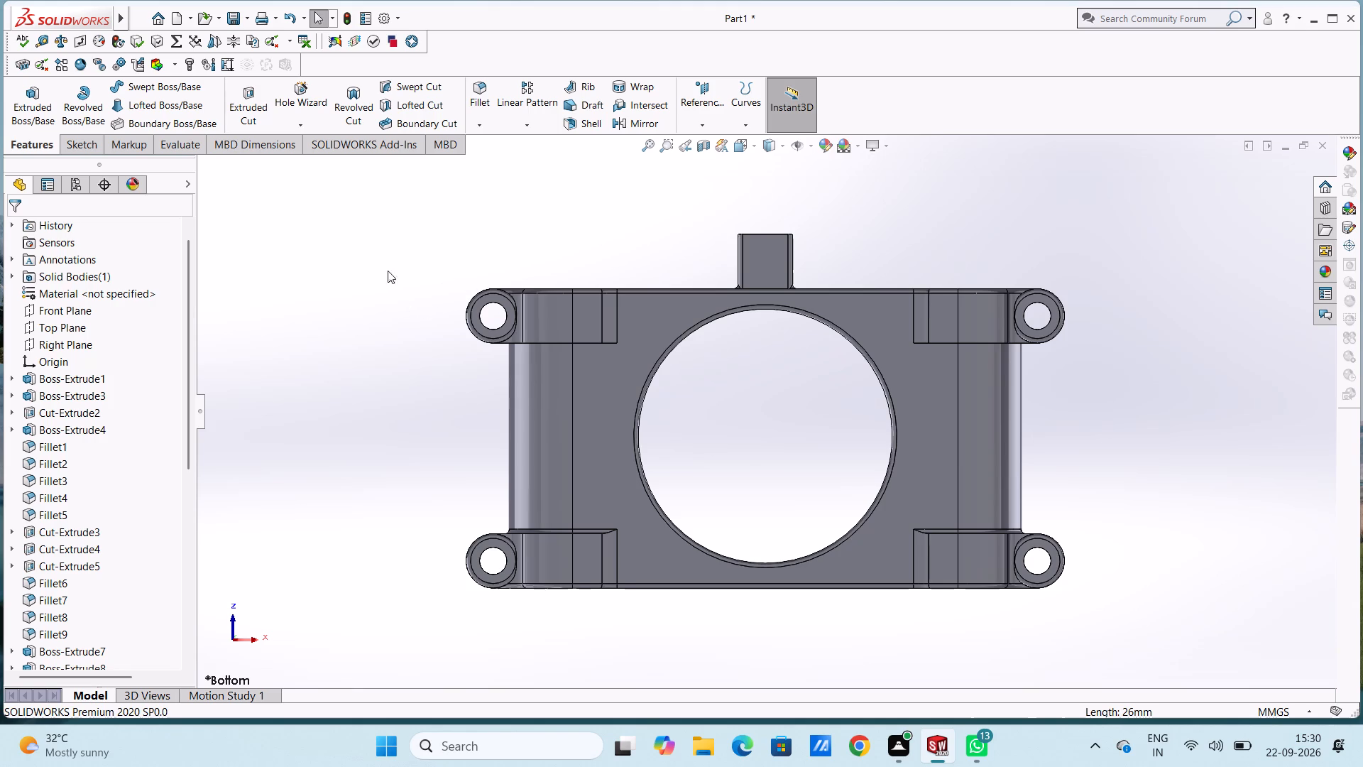
{"action": "left_click", "coordinate": [775, 250]}
{"action": "left_click", "coordinate": [836, 207]}
{"action": "left_click", "coordinate": [672, 201]}
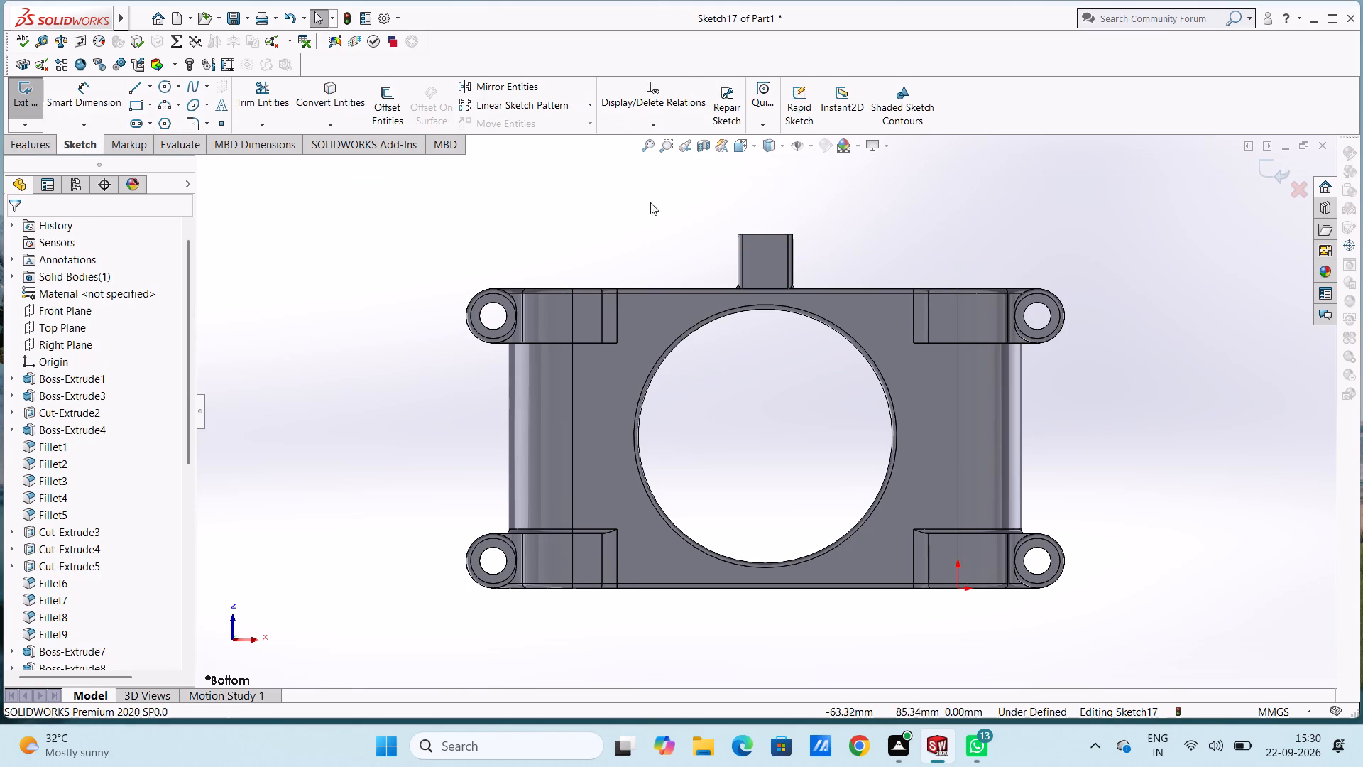
{"action": "left_click", "coordinate": [165, 87]}
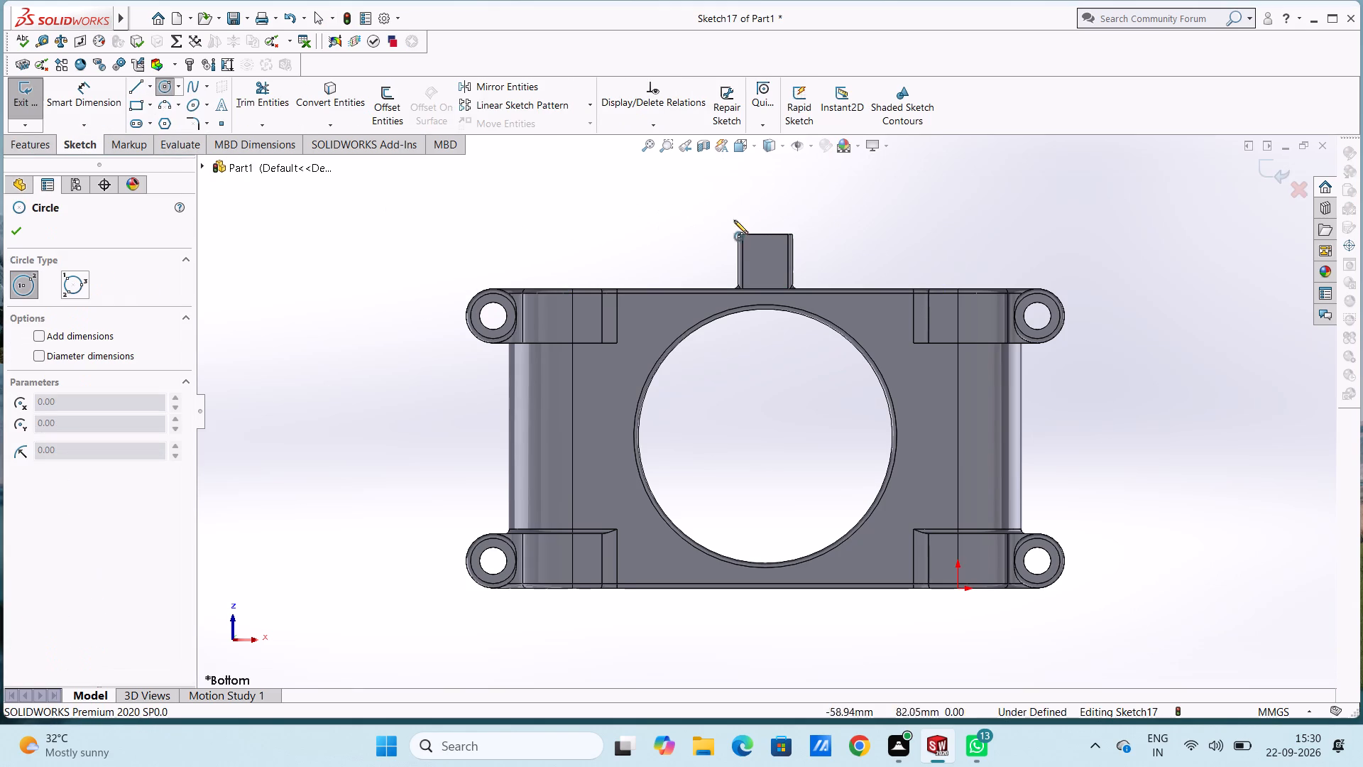
{"action": "left_click", "coordinate": [763, 263]}
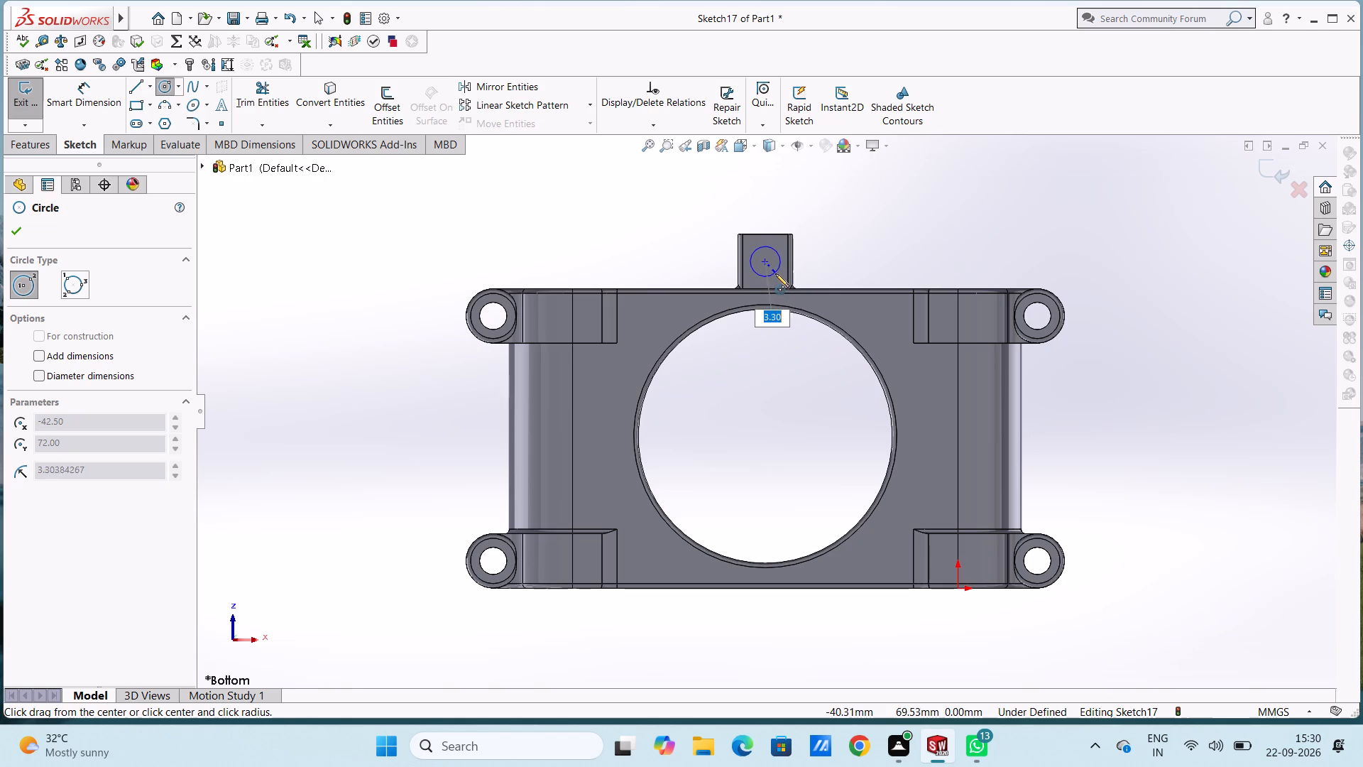
{"action": "type", "text": "3.5"}
{"action": "key", "text": "Return"}
{"action": "key", "text": "Escape"}
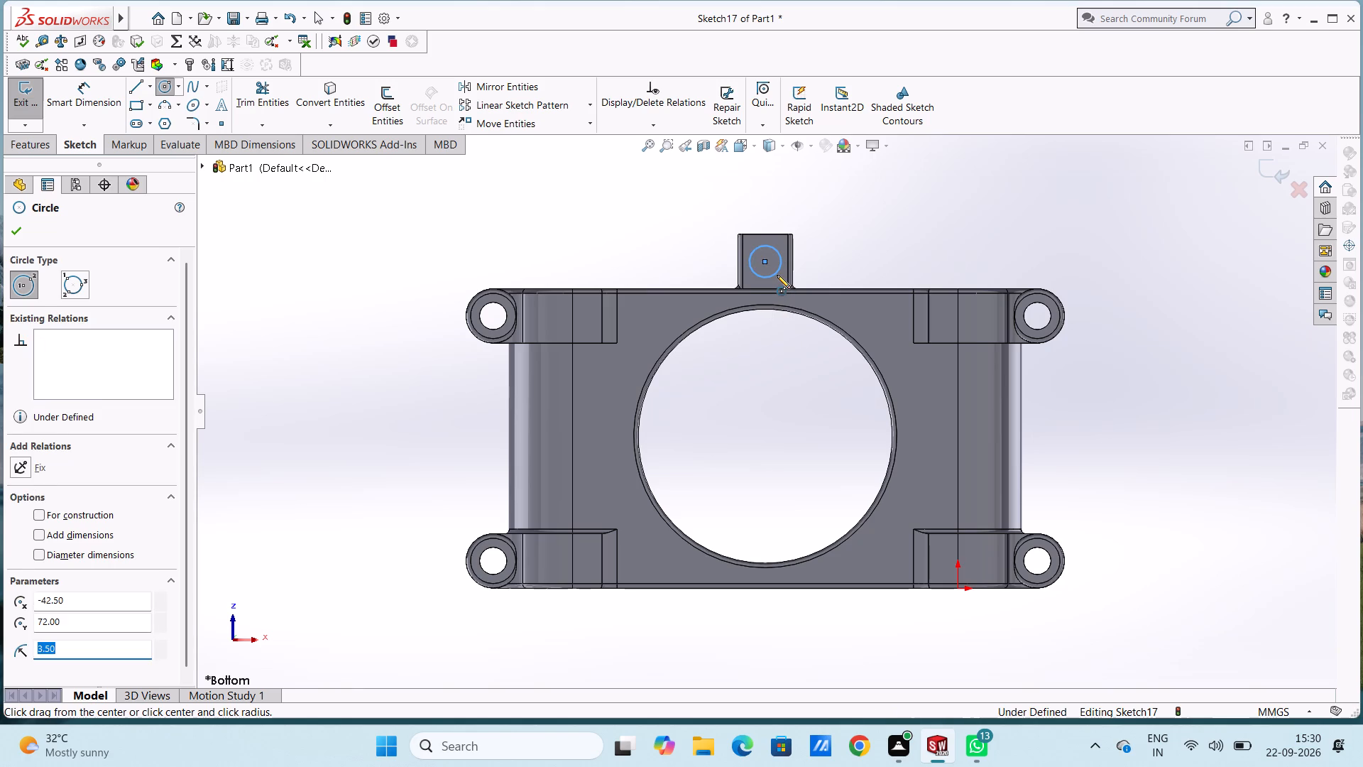
{"action": "key", "text": "Escape"}
Dimension the circle at 7 mm diameter, with its centre 6 mm from the block's outer edge and 5 mm from the adjacent side fillet edge.
{"action": "left_click", "coordinate": [54, 92]}
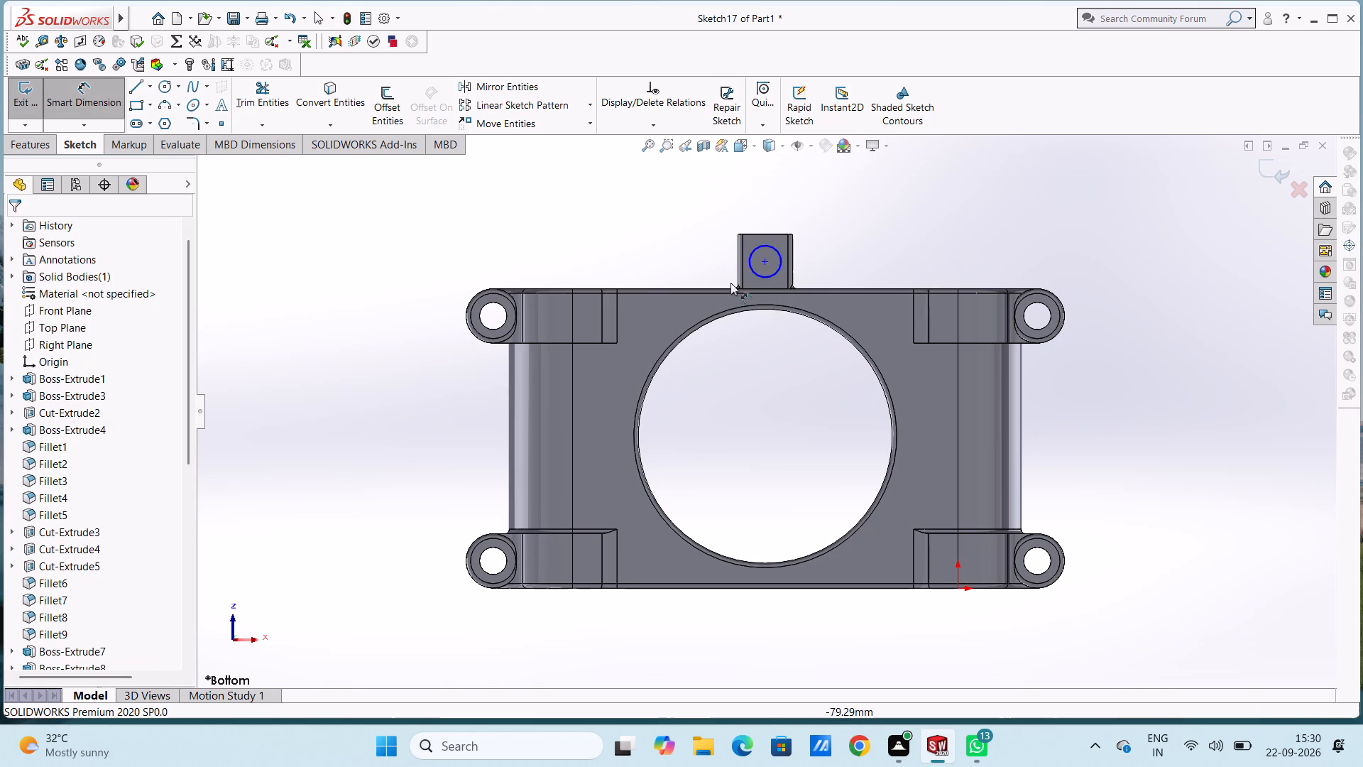
{"action": "left_click", "coordinate": [750, 271]}
{"action": "left_click", "coordinate": [487, 198]}
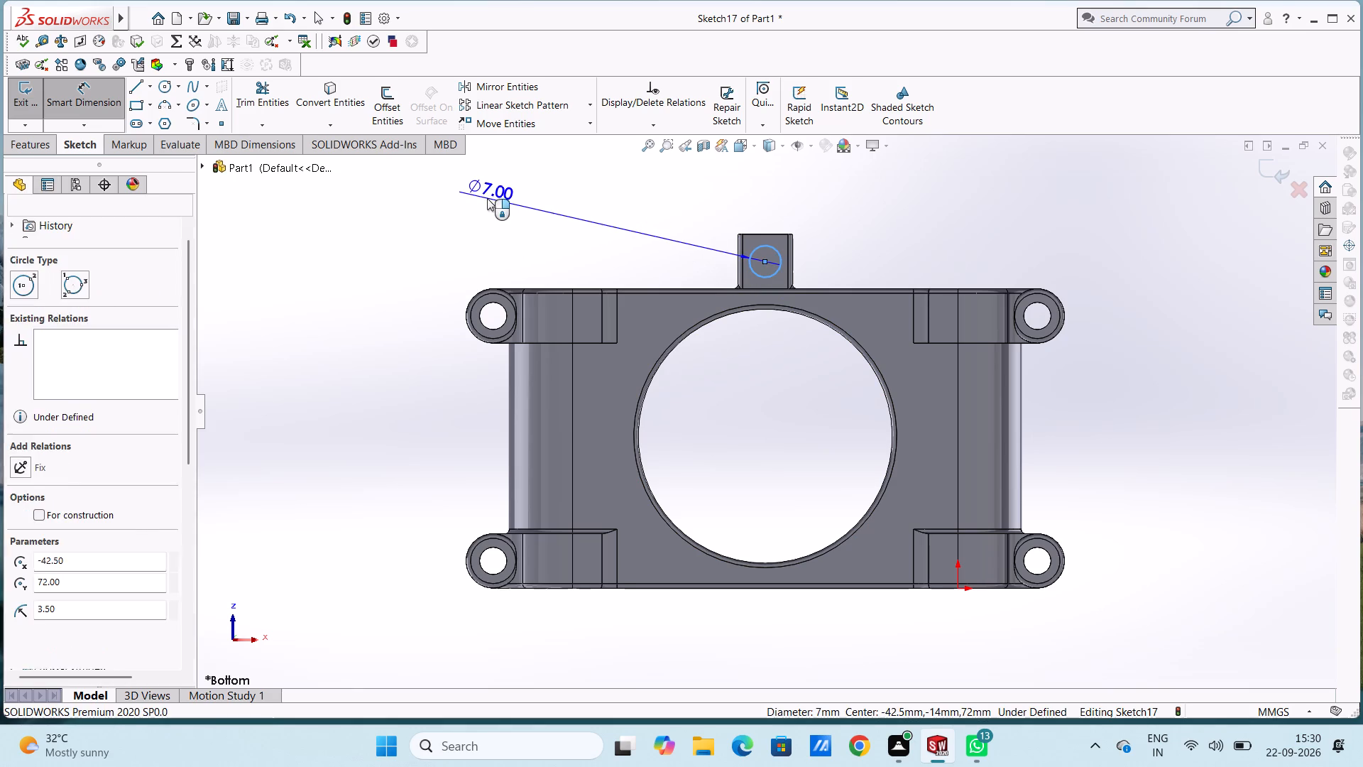
{"action": "left_click", "coordinate": [429, 176]}
{"action": "left_click", "coordinate": [371, 248]}
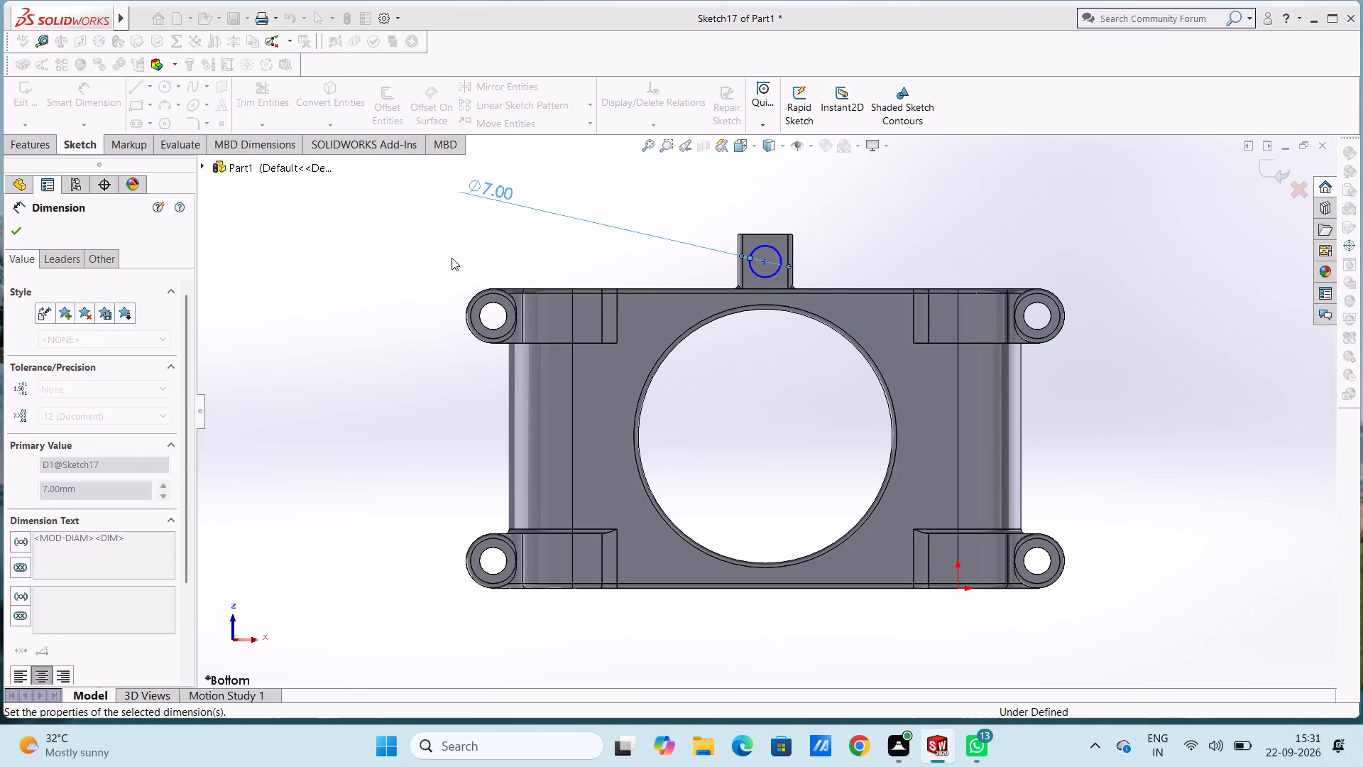
{"action": "left_click", "coordinate": [774, 232]}
{"action": "left_click", "coordinate": [767, 260]}
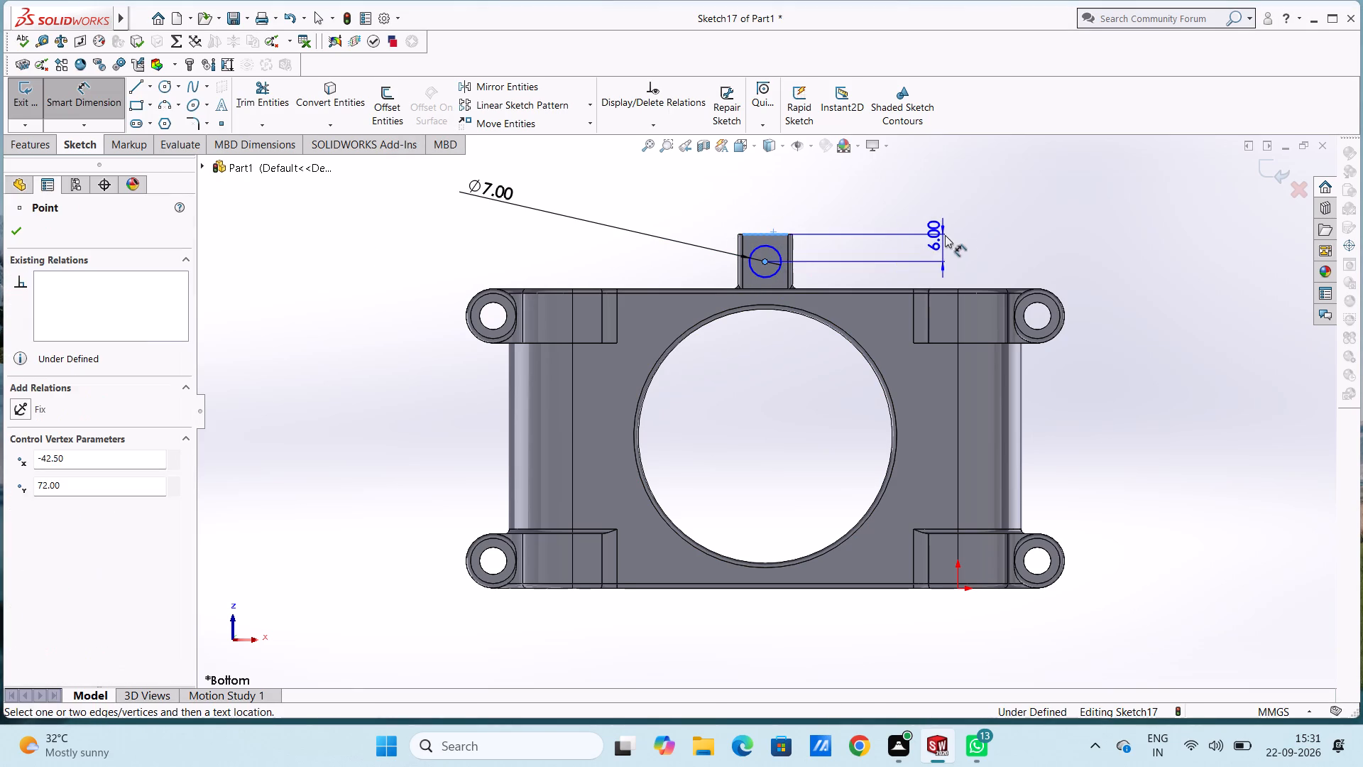
{"action": "left_click", "coordinate": [956, 234]}
{"action": "left_click", "coordinate": [897, 214]}
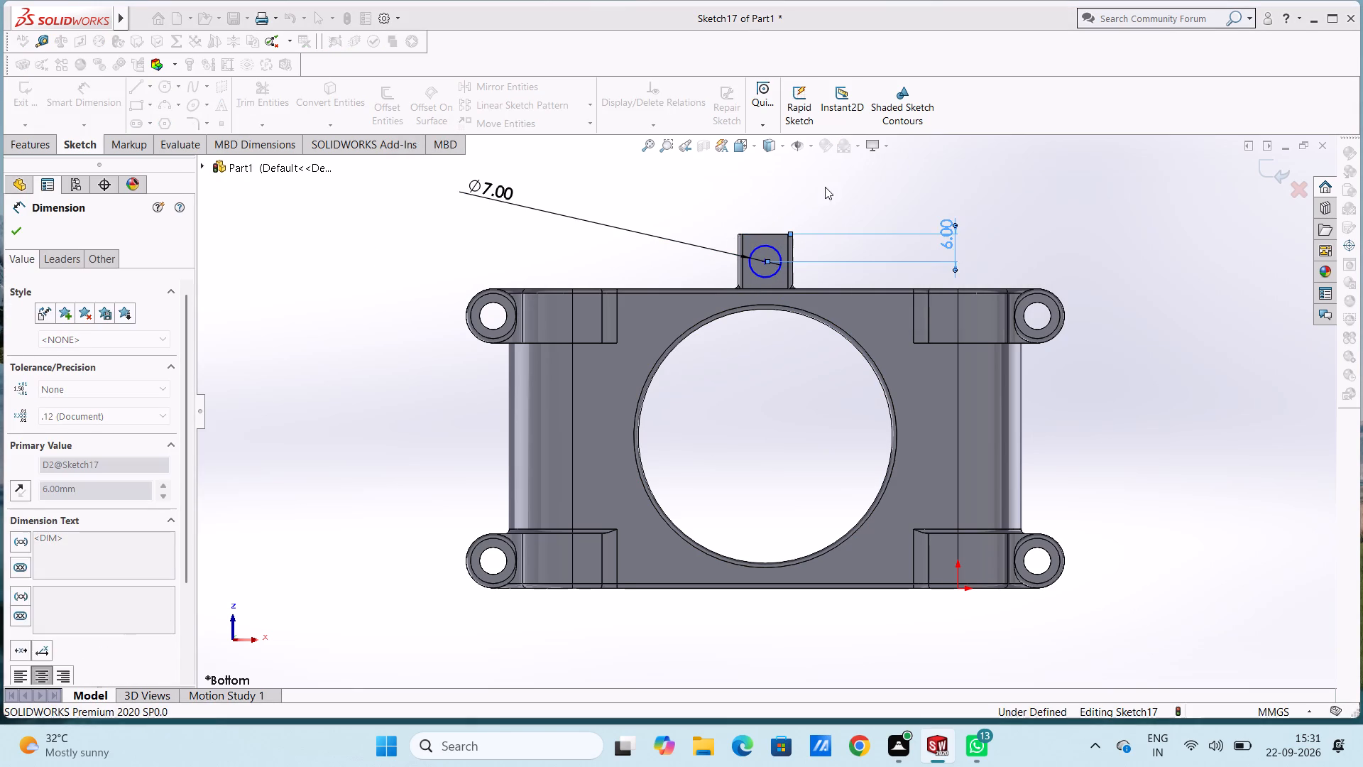
{"action": "left_click", "coordinate": [824, 187]}
{"action": "left_click", "coordinate": [766, 261]}
{"action": "left_click", "coordinate": [788, 254]}
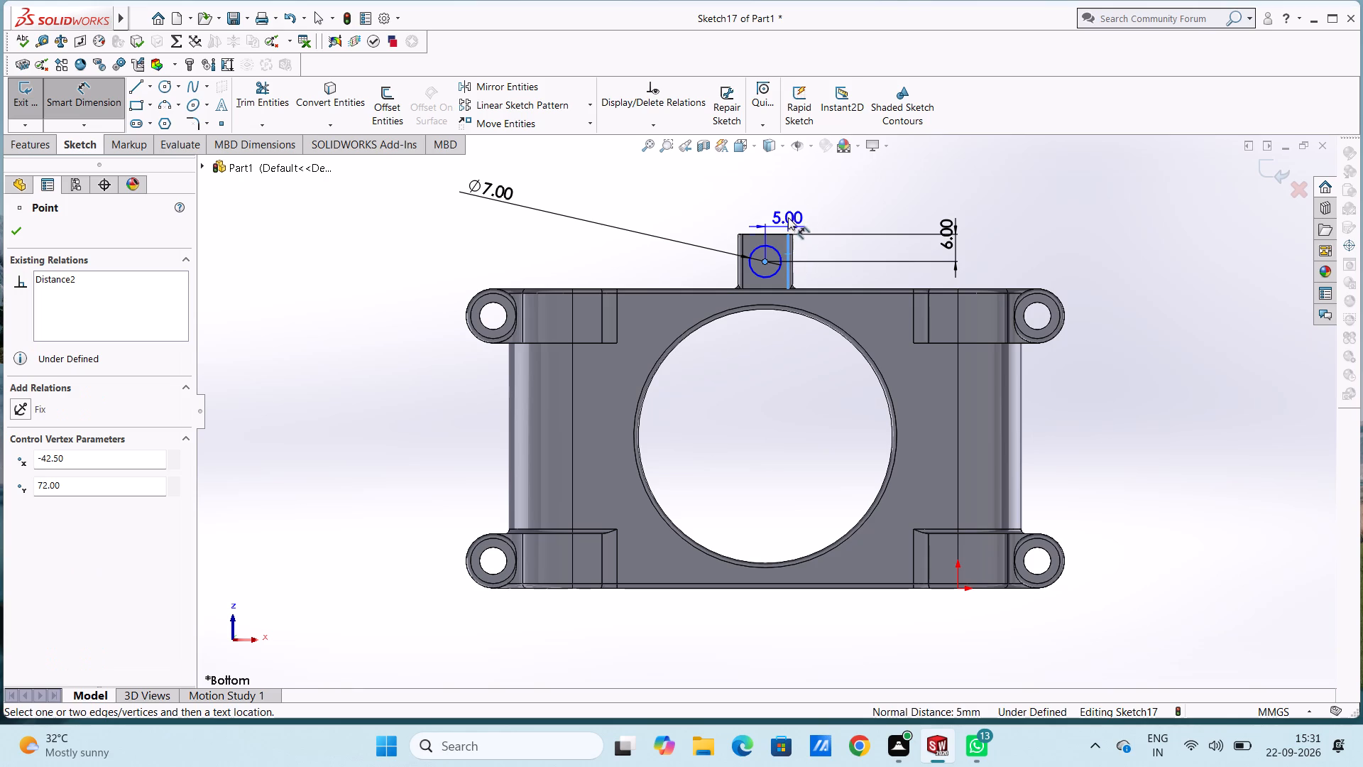
{"action": "left_click", "coordinate": [789, 198]}
{"action": "left_click", "coordinate": [728, 180]}
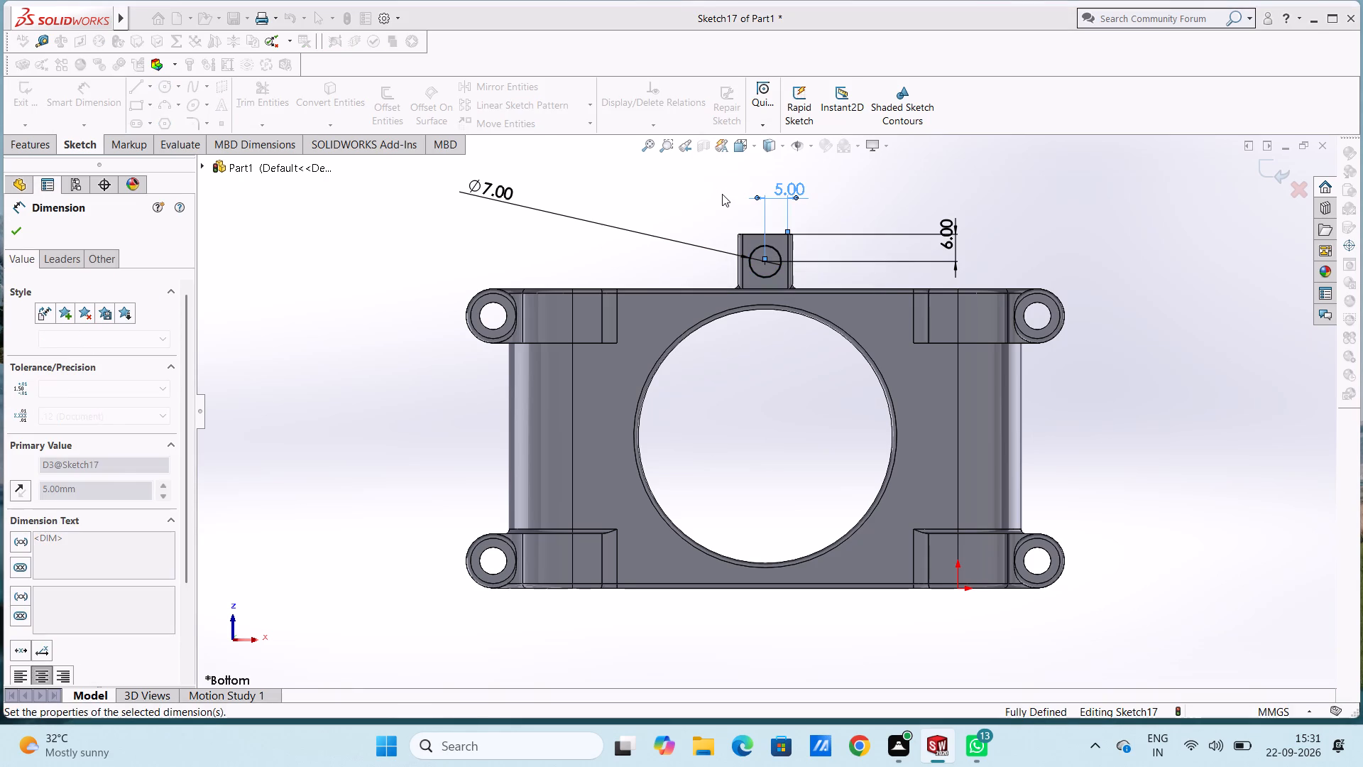
{"action": "key", "text": "Escape"}
{"action": "key", "text": "Escape"}
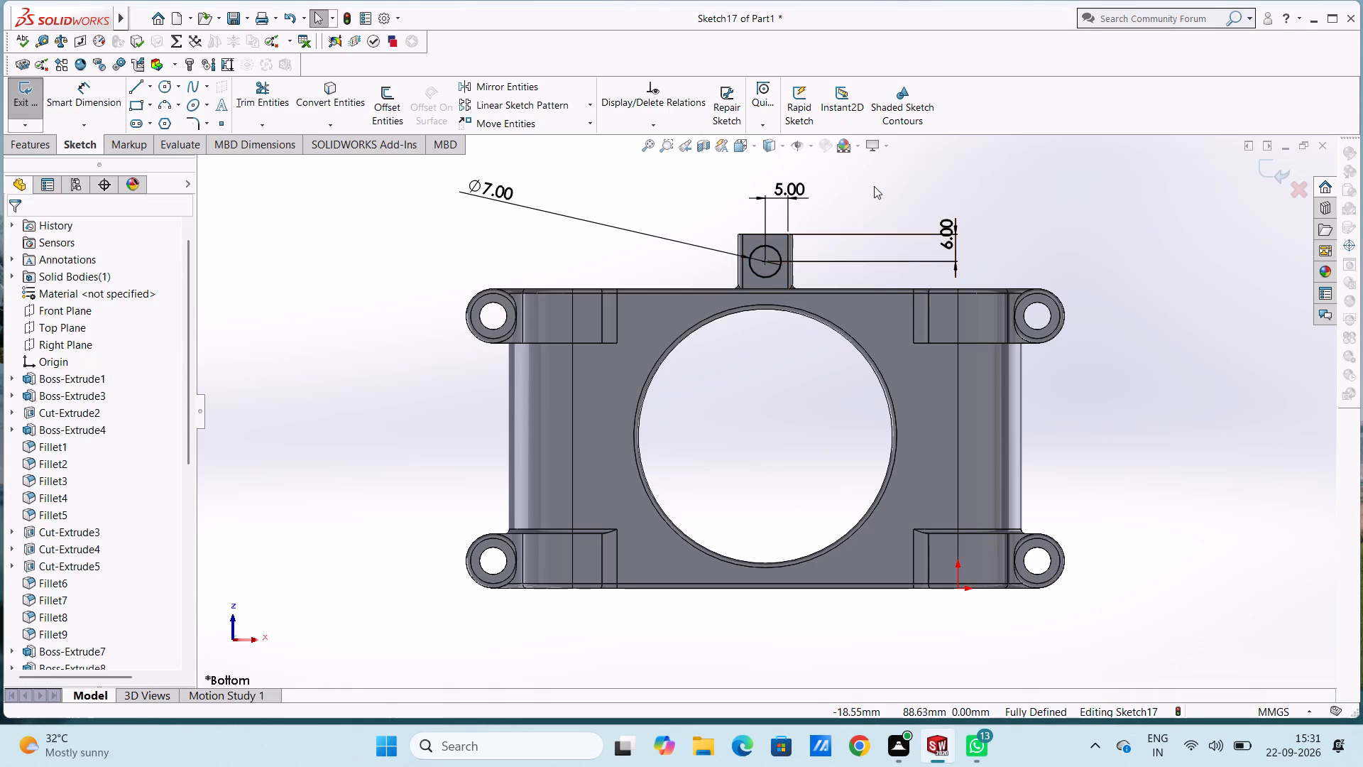
Cut-extrude the 7 mm circle 30 mm deep through the square block.
{"action": "middle_click_drag", "start_coordinate": [874, 186], "coordinate": [855, 227]}
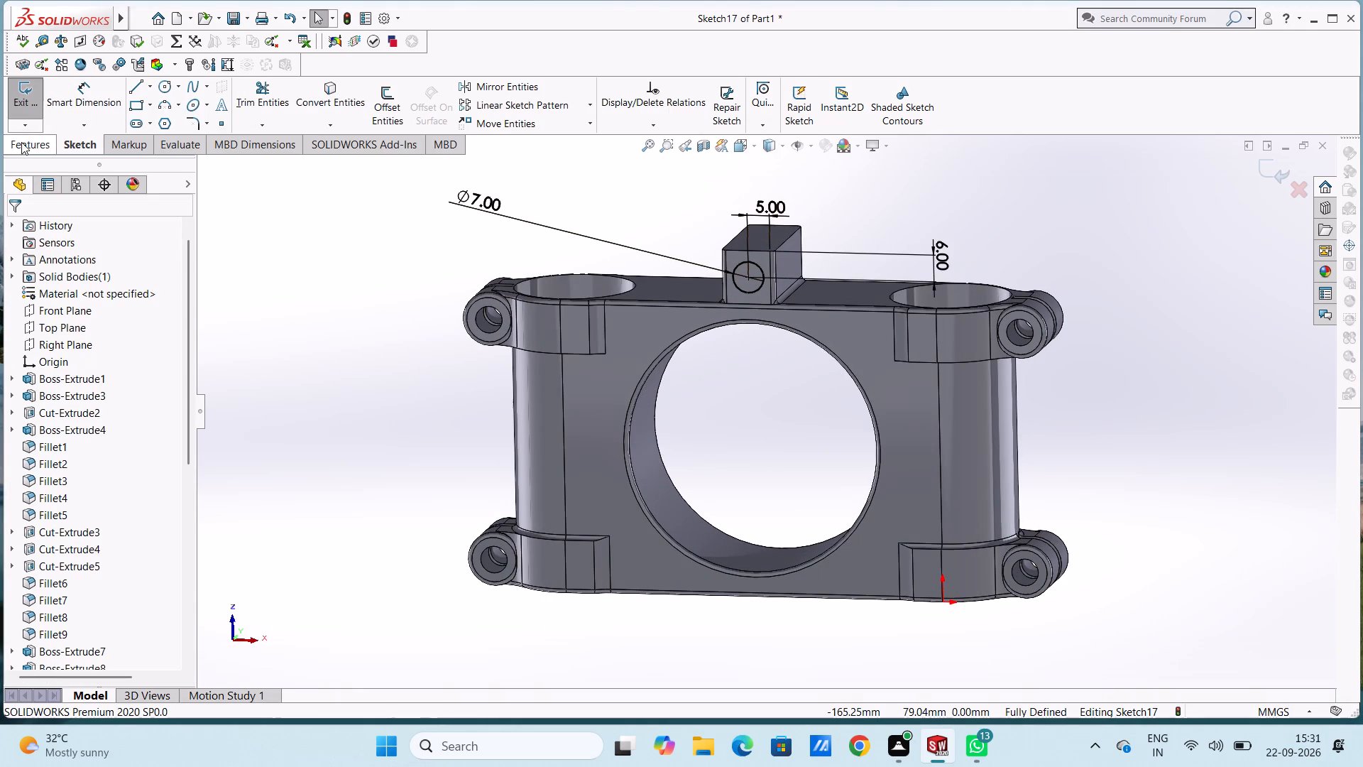
{"action": "left_click", "coordinate": [21, 142]}
{"action": "left_click", "coordinate": [257, 97]}
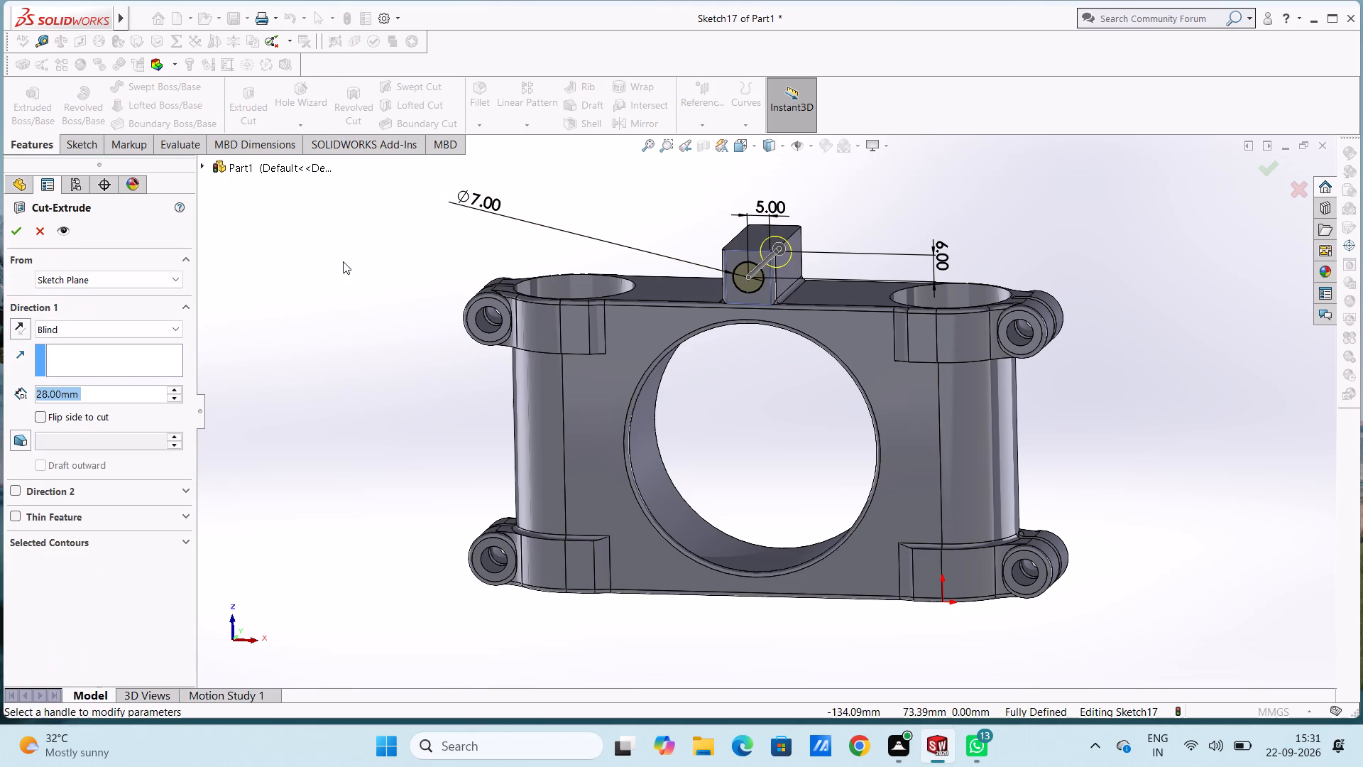
{"action": "type", "text": "30"}
{"action": "key", "text": "Return"}
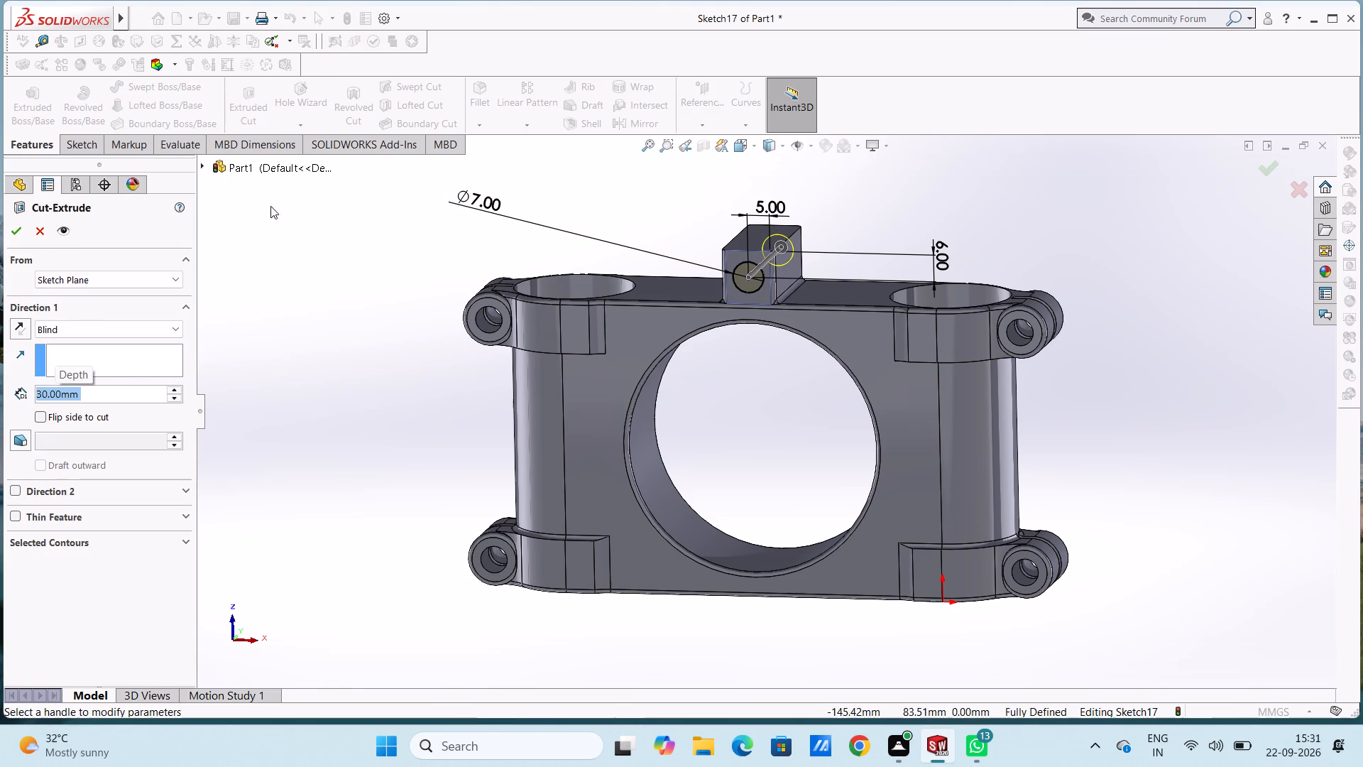
{"action": "left_click", "coordinate": [17, 232]}
{"action": "left_click", "coordinate": [353, 304]}
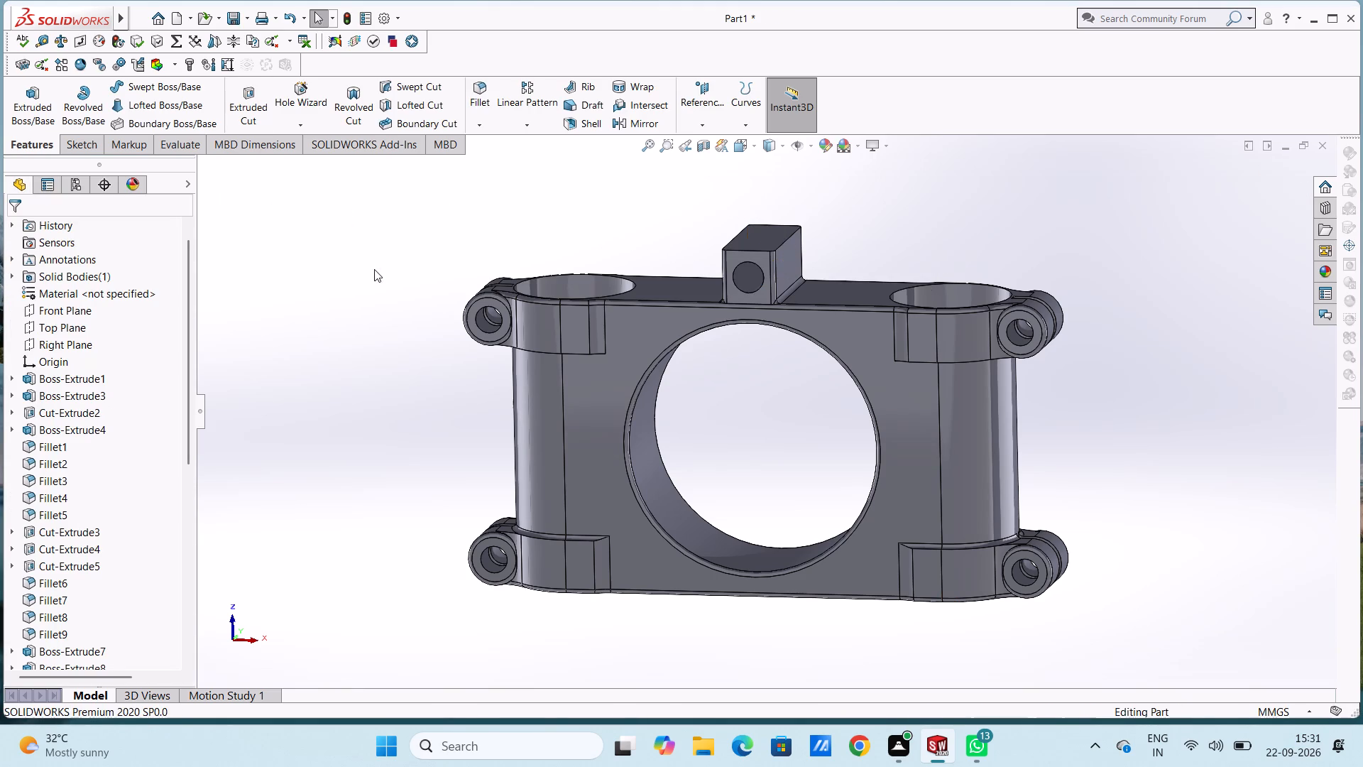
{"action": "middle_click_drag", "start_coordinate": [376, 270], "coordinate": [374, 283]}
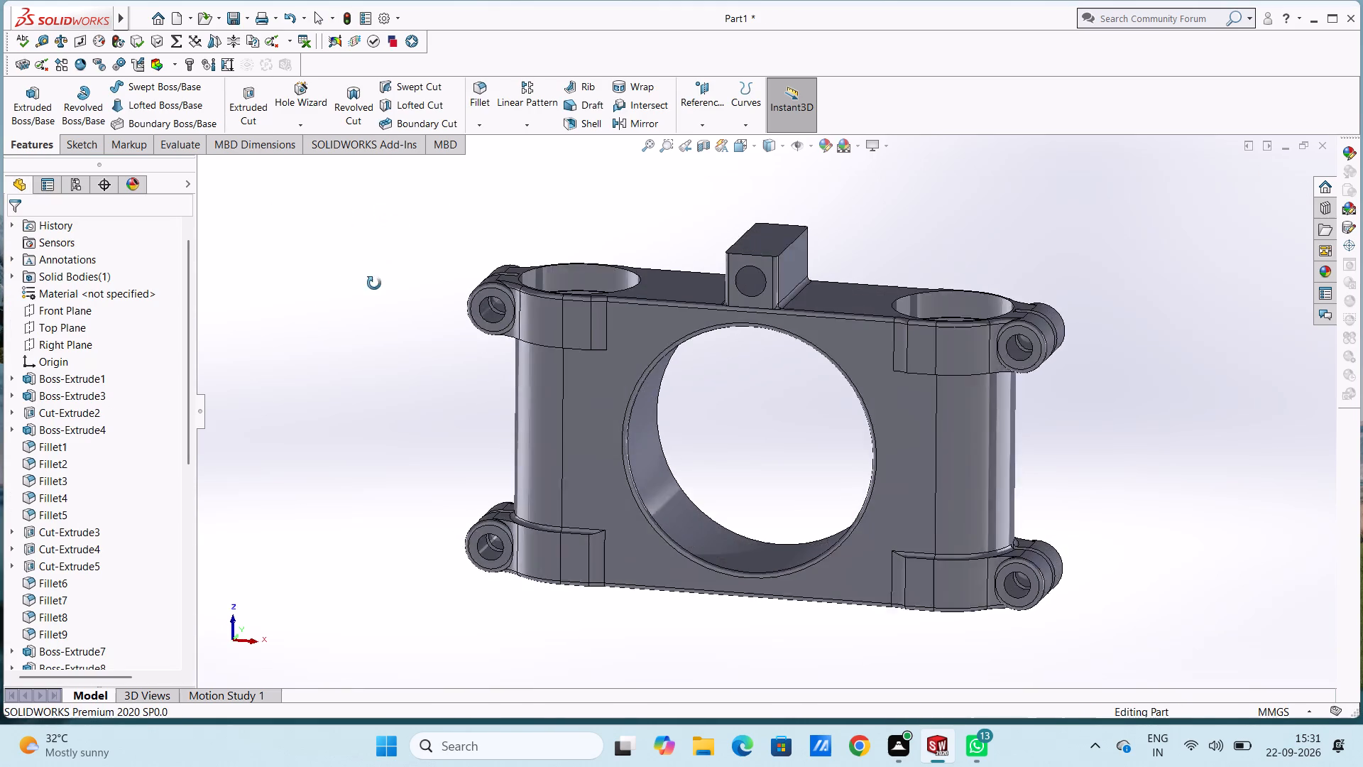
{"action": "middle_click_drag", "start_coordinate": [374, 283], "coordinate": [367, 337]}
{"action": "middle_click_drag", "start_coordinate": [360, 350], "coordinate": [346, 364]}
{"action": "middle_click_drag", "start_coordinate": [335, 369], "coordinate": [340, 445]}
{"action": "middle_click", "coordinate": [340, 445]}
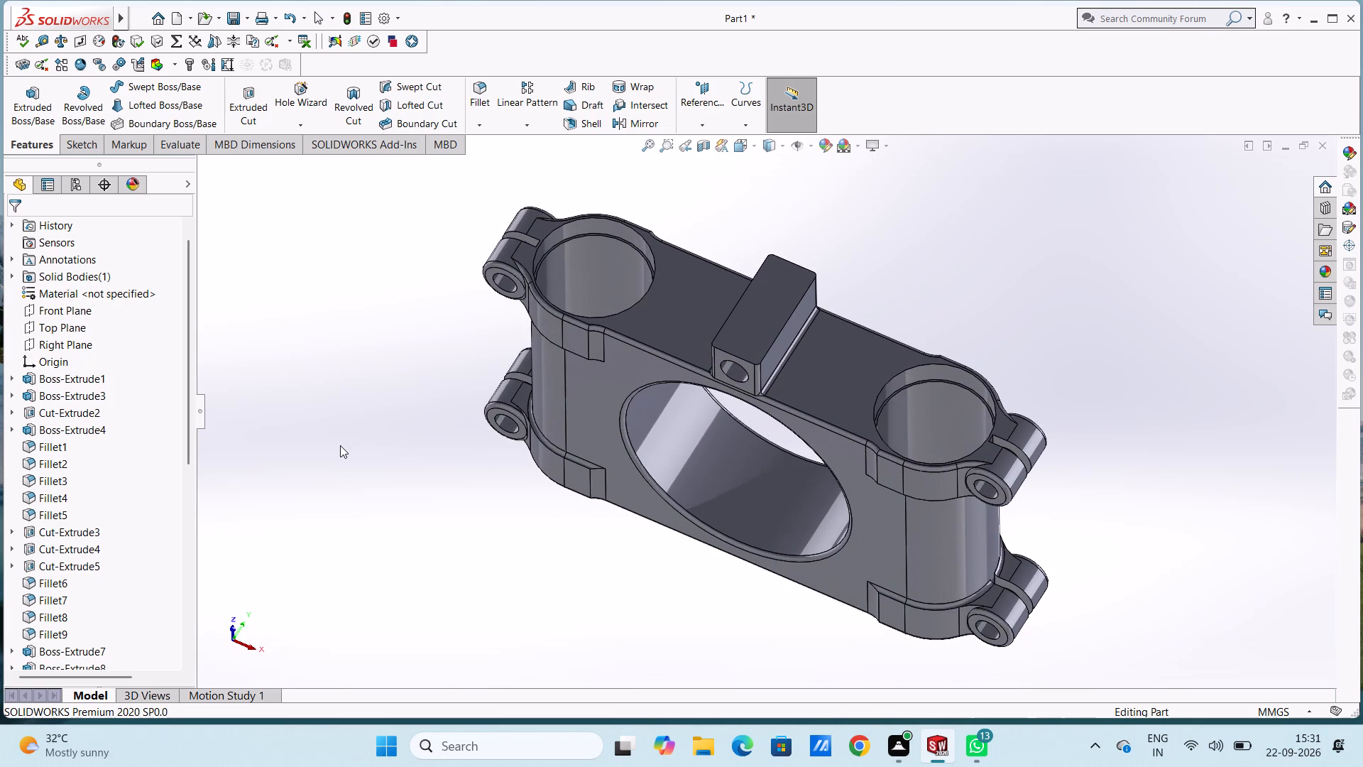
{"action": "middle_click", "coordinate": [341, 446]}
Open a new sketch on the body's flat face surrounding the large bore, seen in the top view.
{"action": "key", "text": "ctrl+5"}
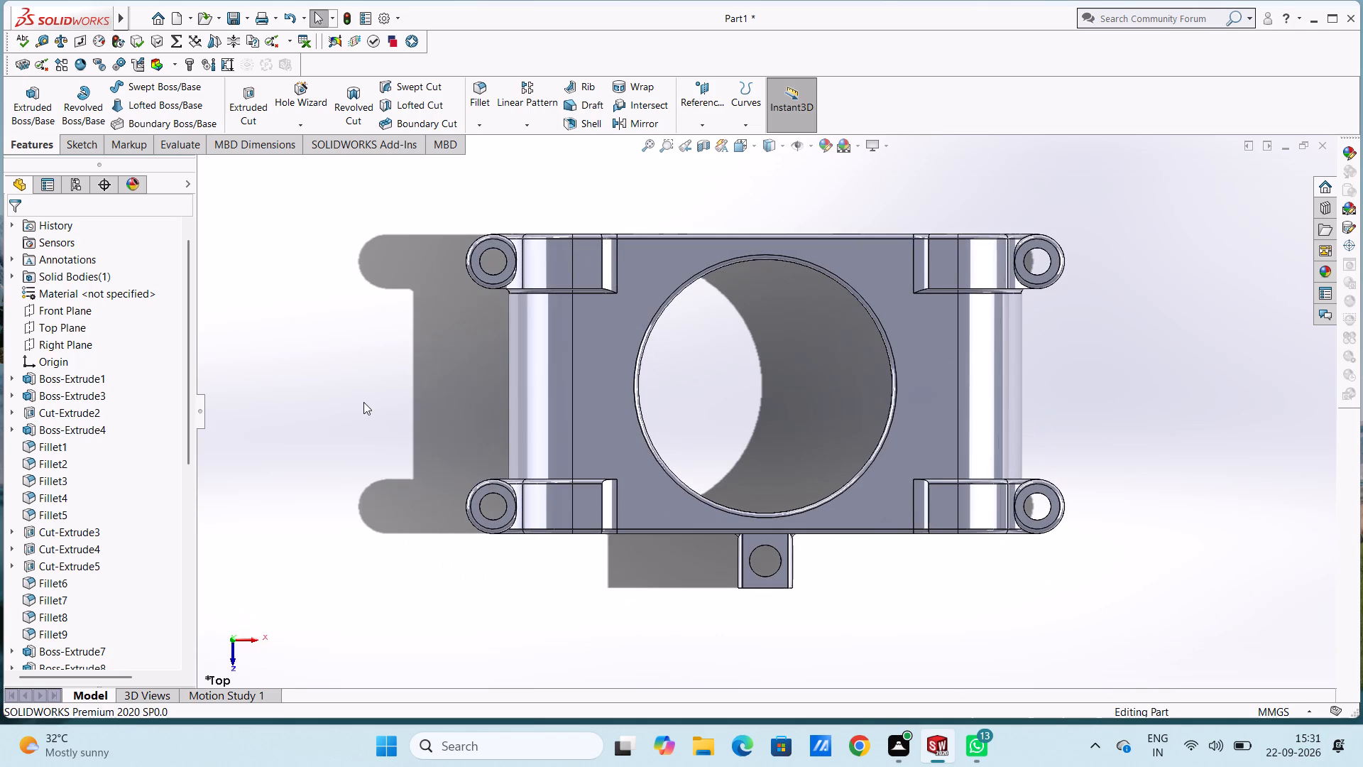
{"action": "left_click", "coordinate": [605, 366]}
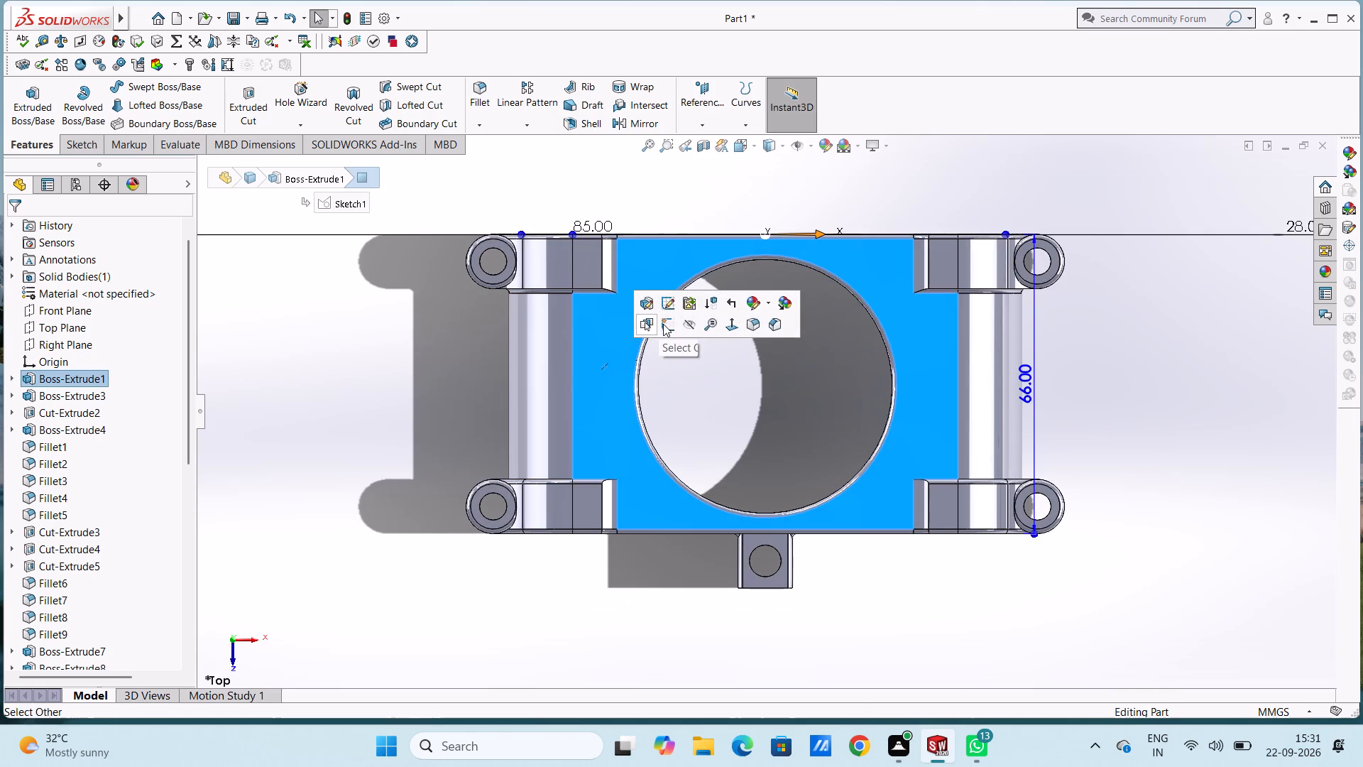
{"action": "left_click", "coordinate": [663, 324]}
{"action": "left_click", "coordinate": [414, 362]}
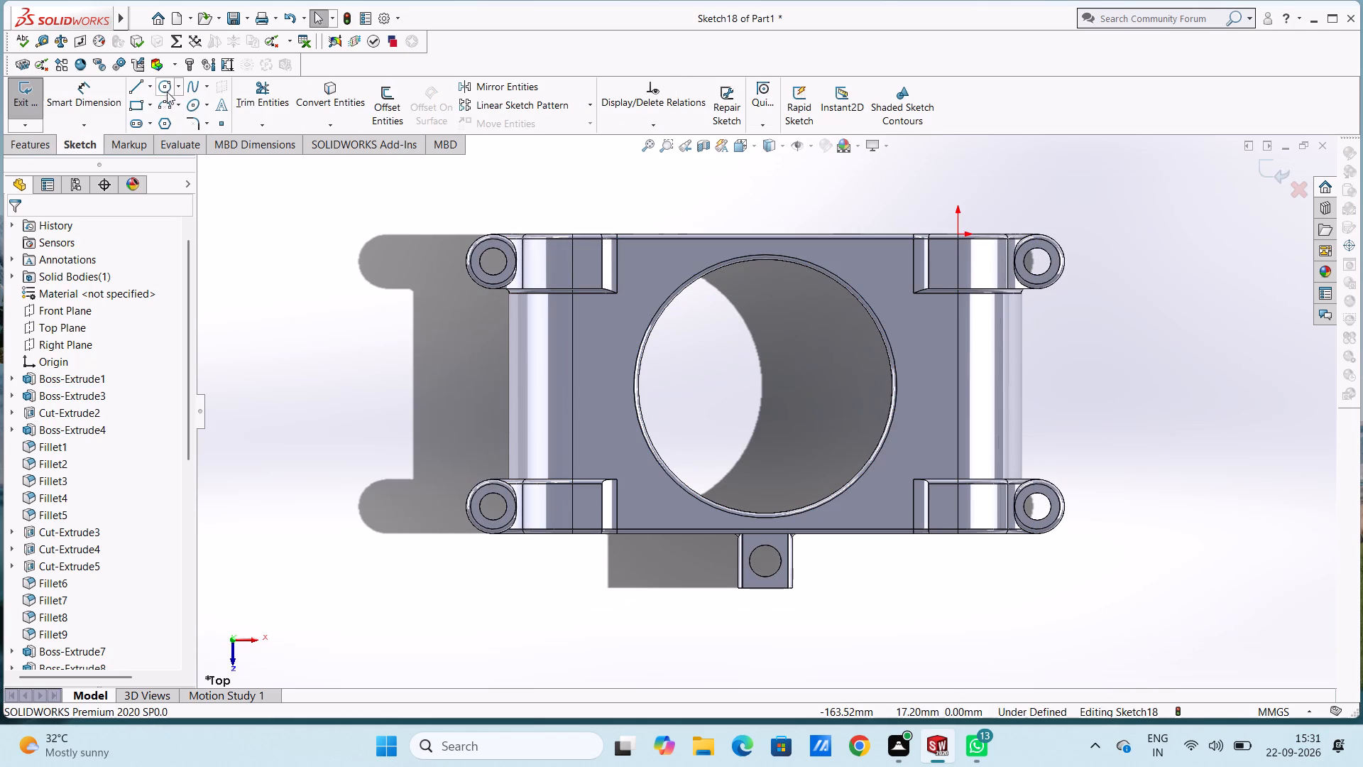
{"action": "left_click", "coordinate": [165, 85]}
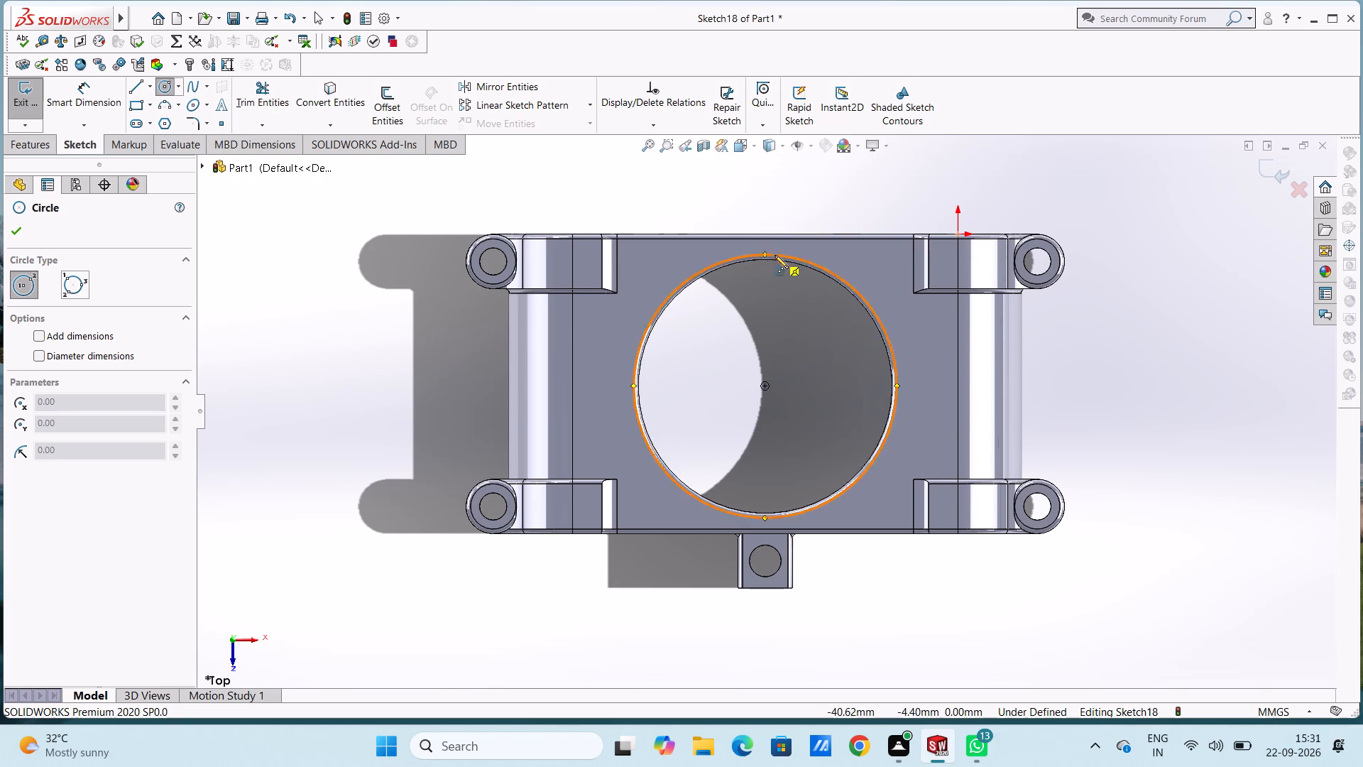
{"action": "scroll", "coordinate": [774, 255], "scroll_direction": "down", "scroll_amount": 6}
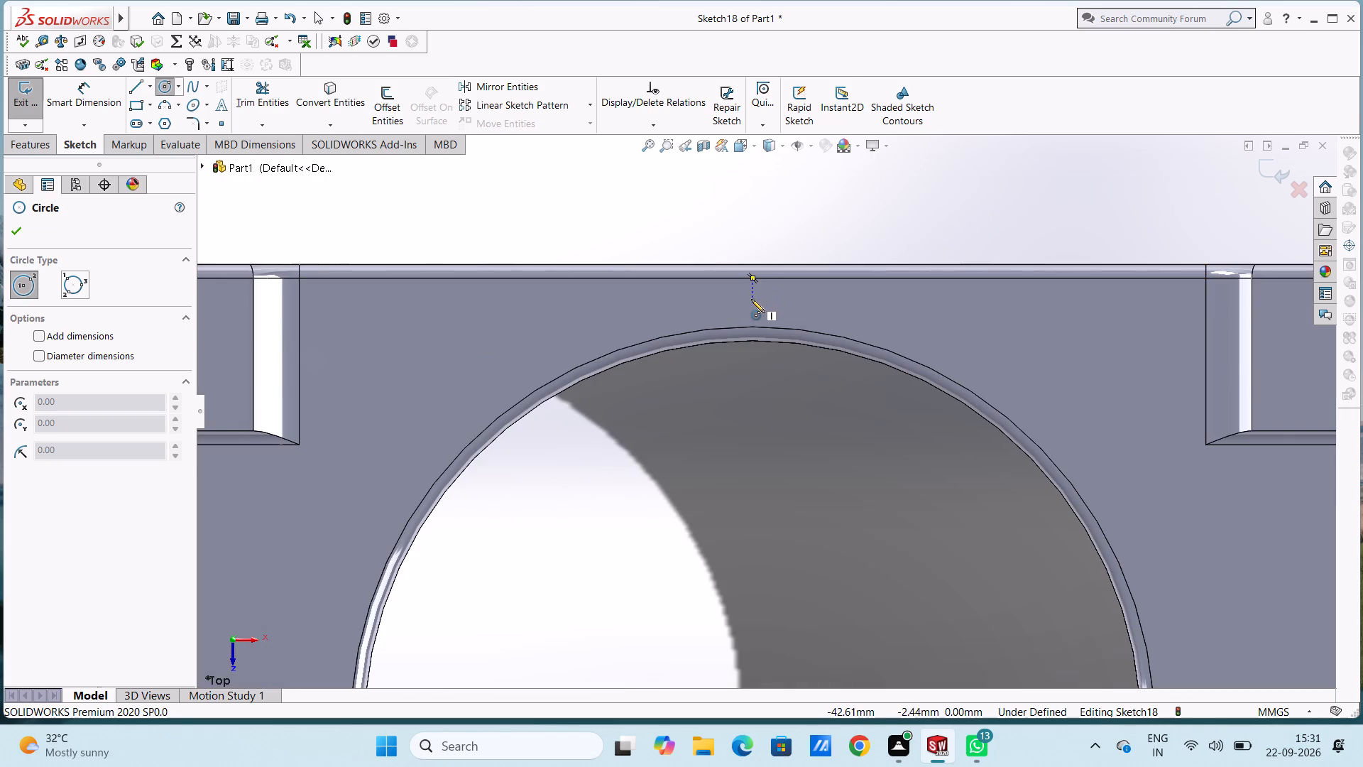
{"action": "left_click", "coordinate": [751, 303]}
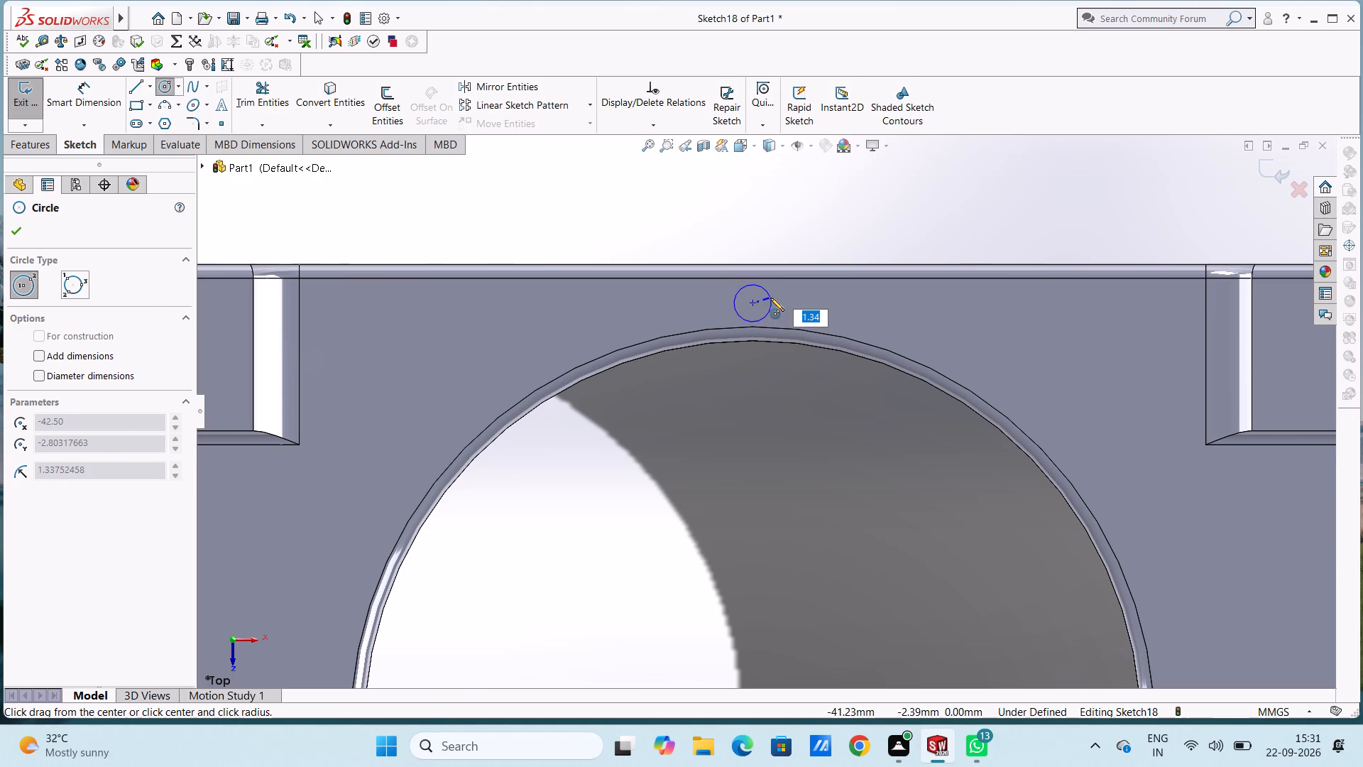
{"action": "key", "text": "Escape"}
Sketch two connected 29 mm lines meeting at the large bore's centre: one vertical to its upper rim, one horizontal to its right rim.
{"action": "scroll", "coordinate": [740, 396], "scroll_direction": "up", "scroll_amount": 4}
{"action": "scroll", "coordinate": [754, 479], "scroll_direction": "up", "scroll_amount": 4}
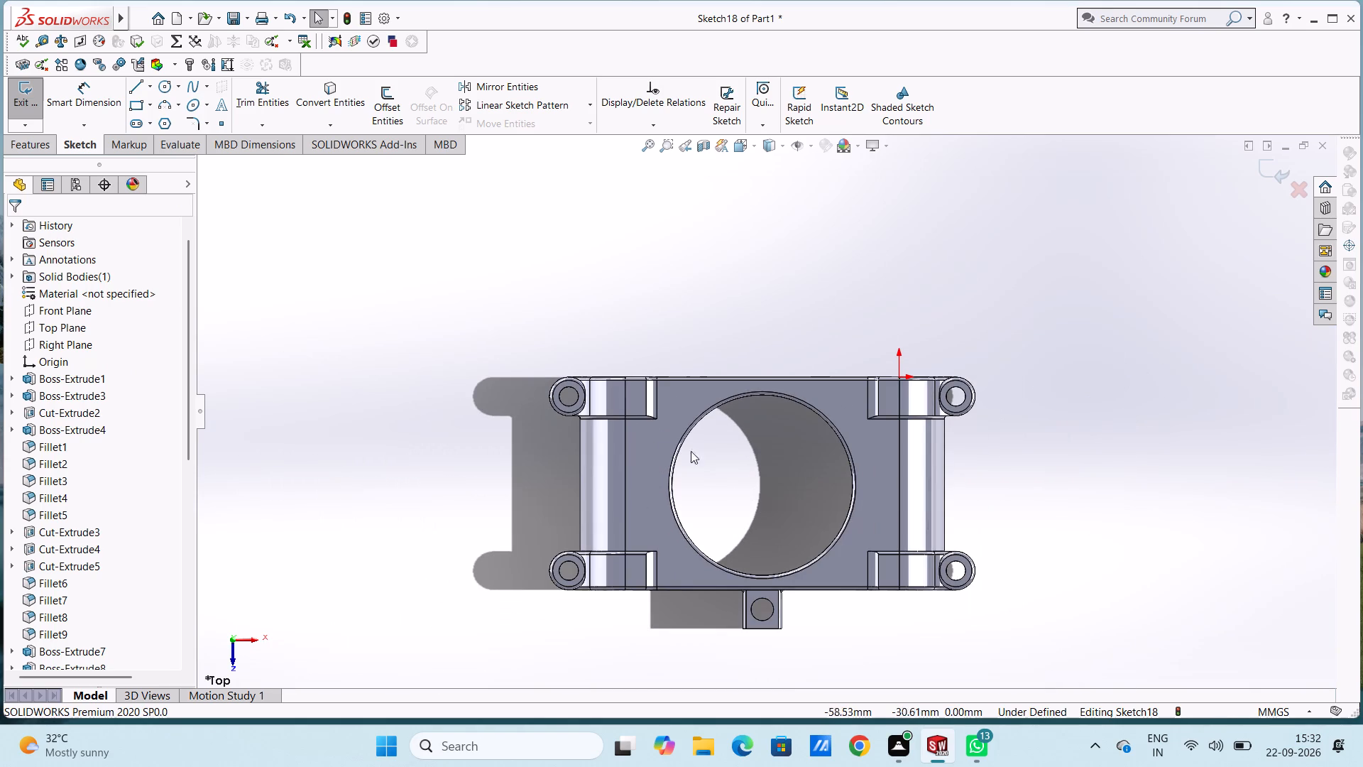
{"action": "left_click", "coordinate": [140, 86]}
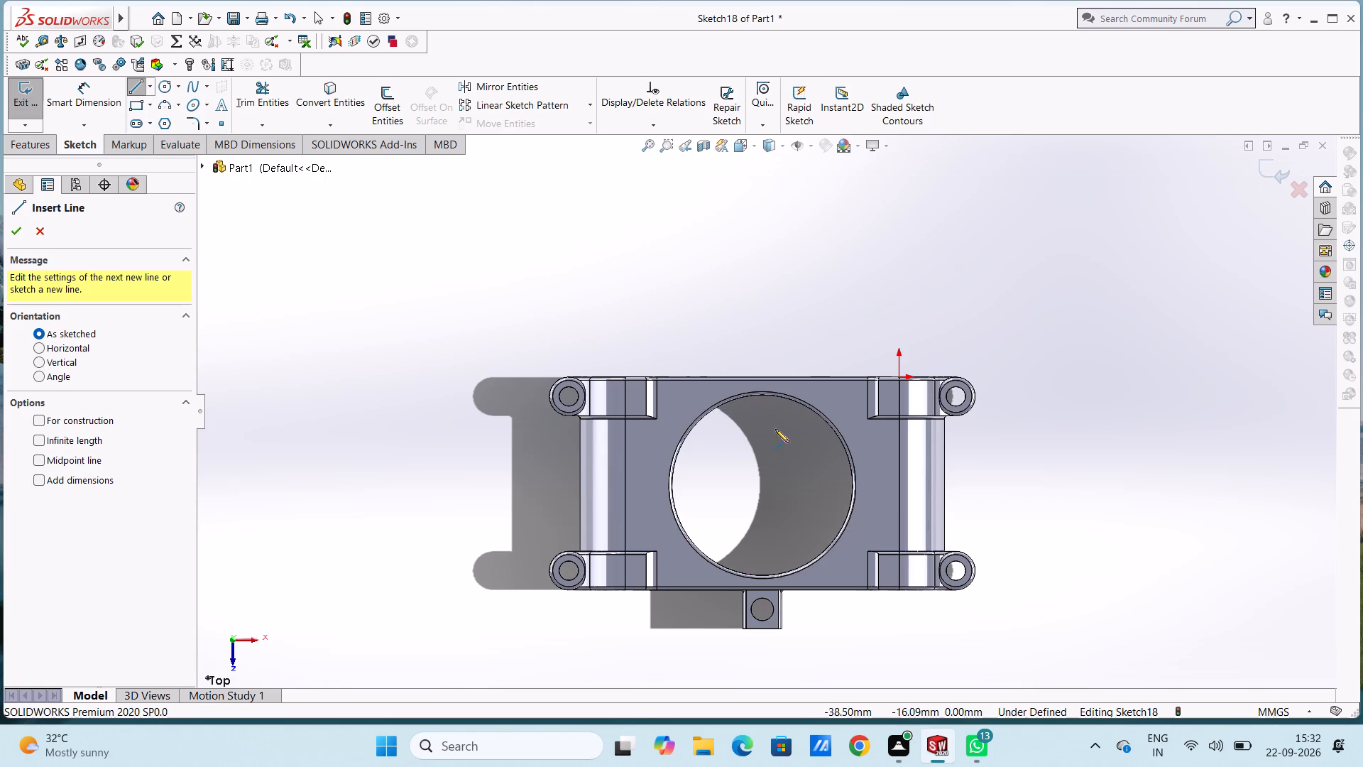
{"action": "left_click", "coordinate": [762, 390]}
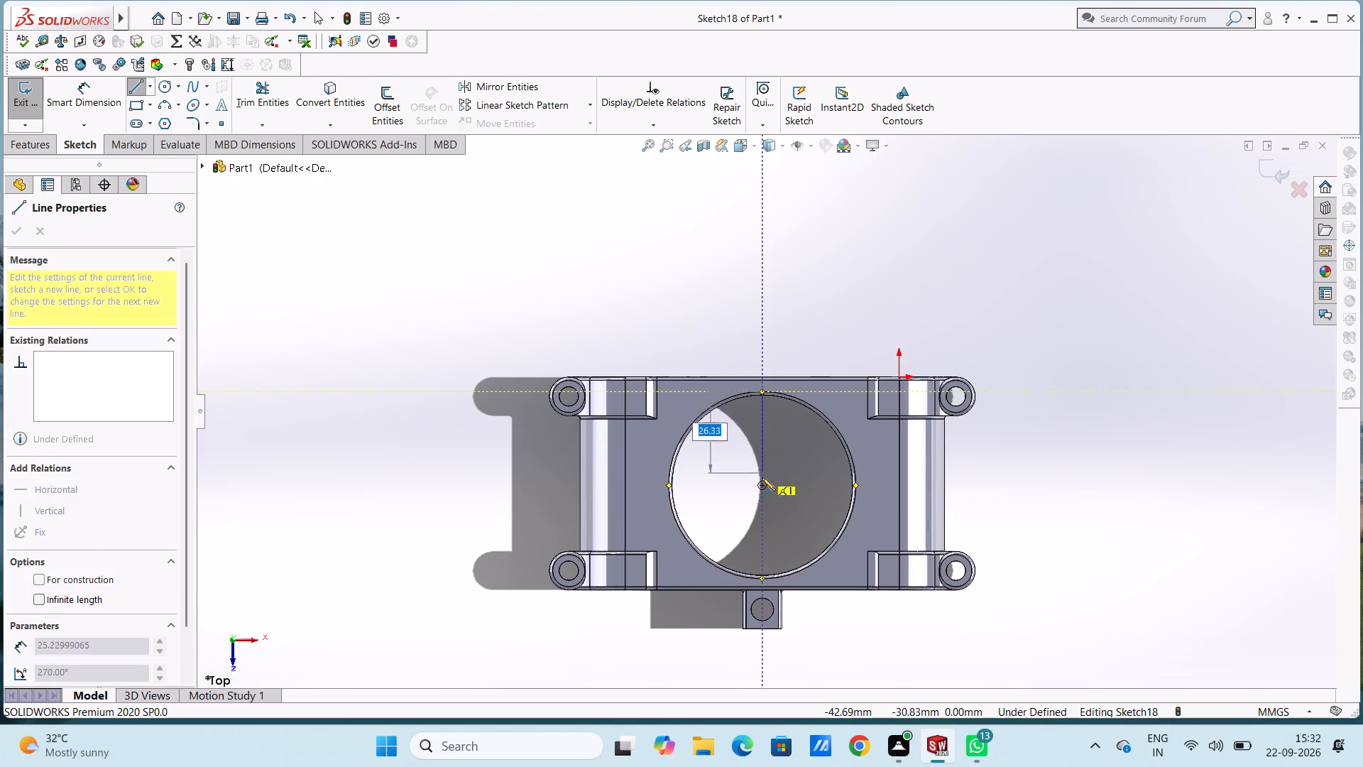
{"action": "left_click", "coordinate": [760, 485]}
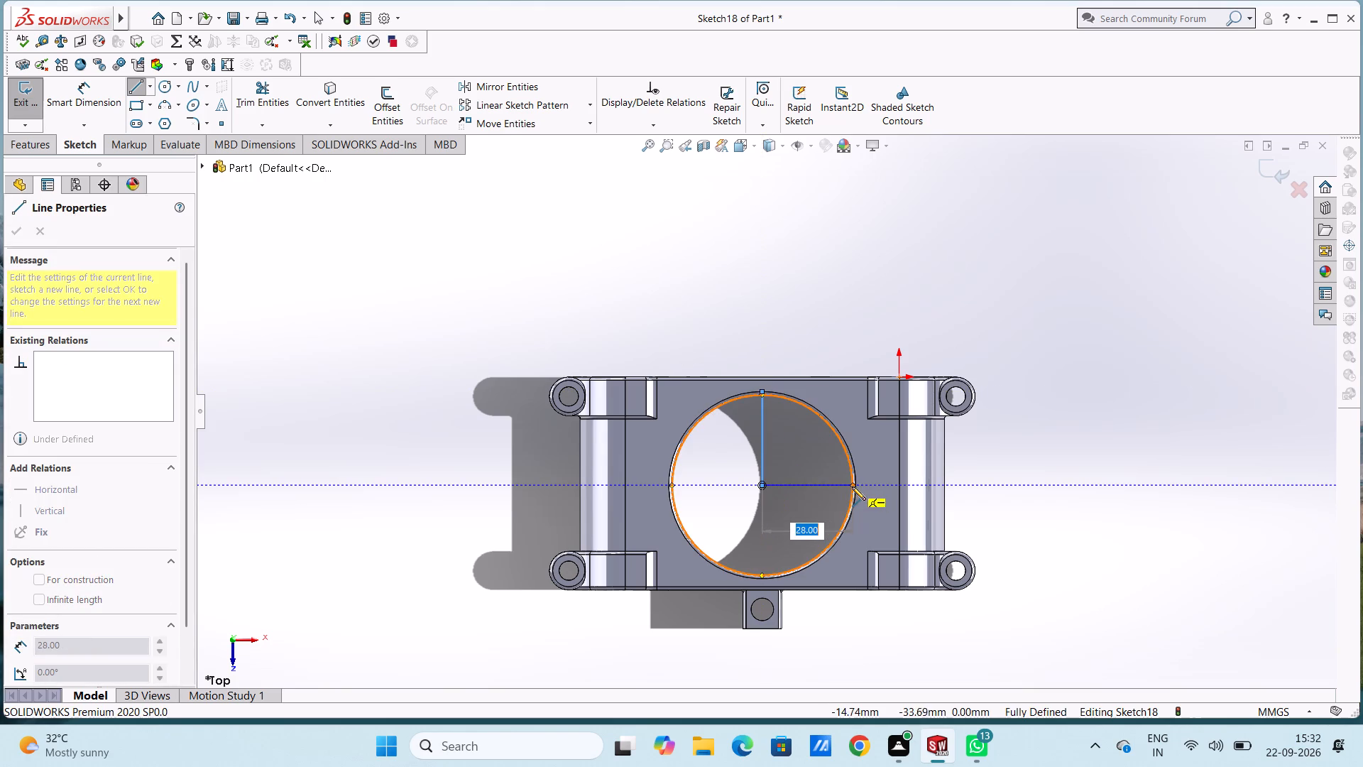
{"action": "left_click", "coordinate": [854, 483]}
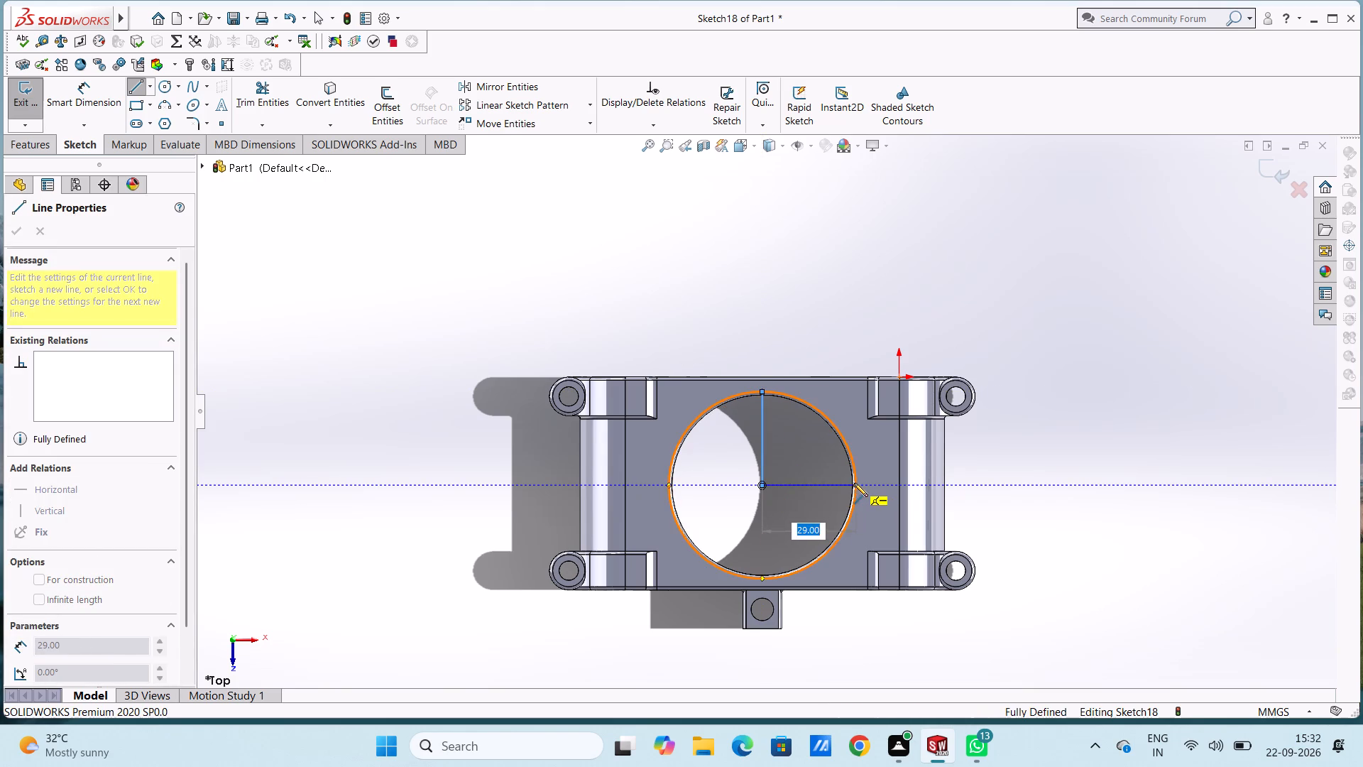
{"action": "key", "text": "Escape"}
{"action": "key", "text": "Escape"}
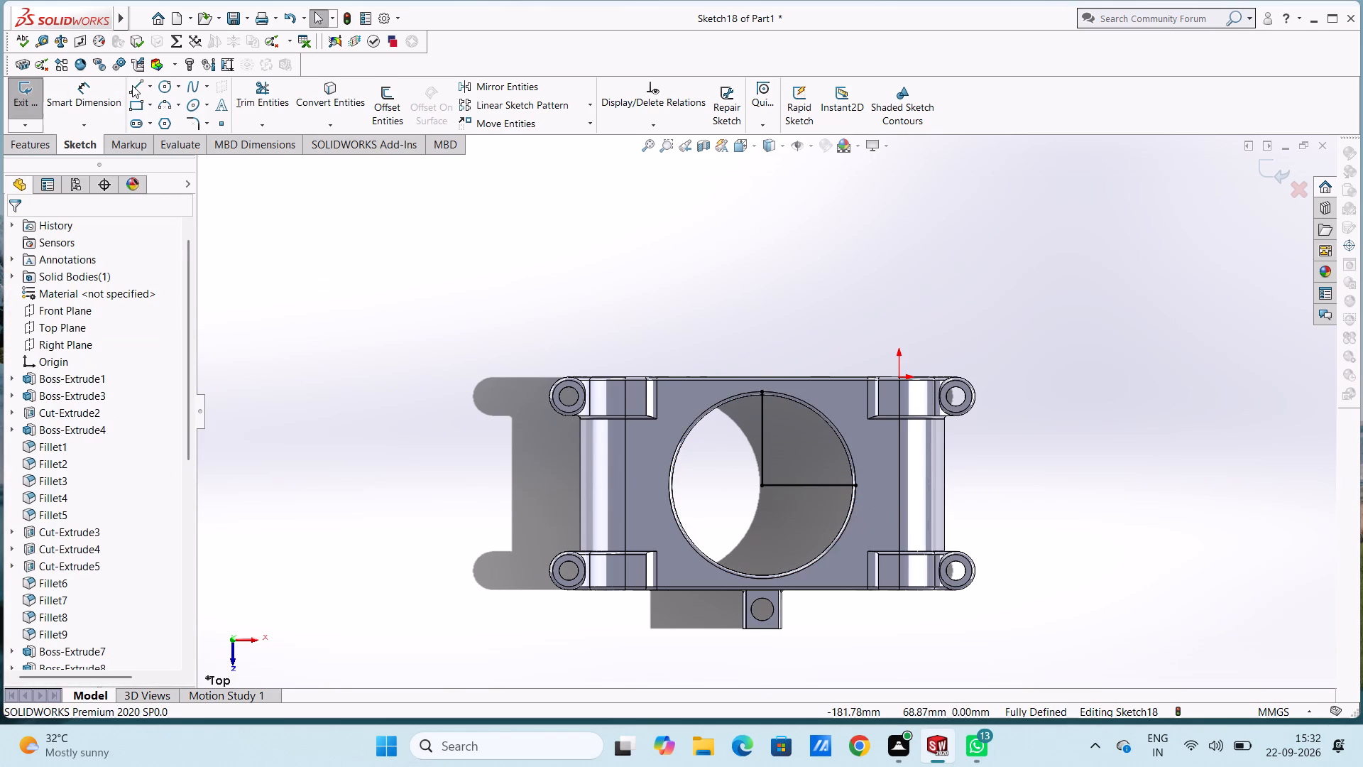
Sketch a diagonal line from the bore's centre between the two lines, ending just beyond the bore's rim.
{"action": "left_click", "coordinate": [132, 85]}
{"action": "left_click", "coordinate": [760, 486]}
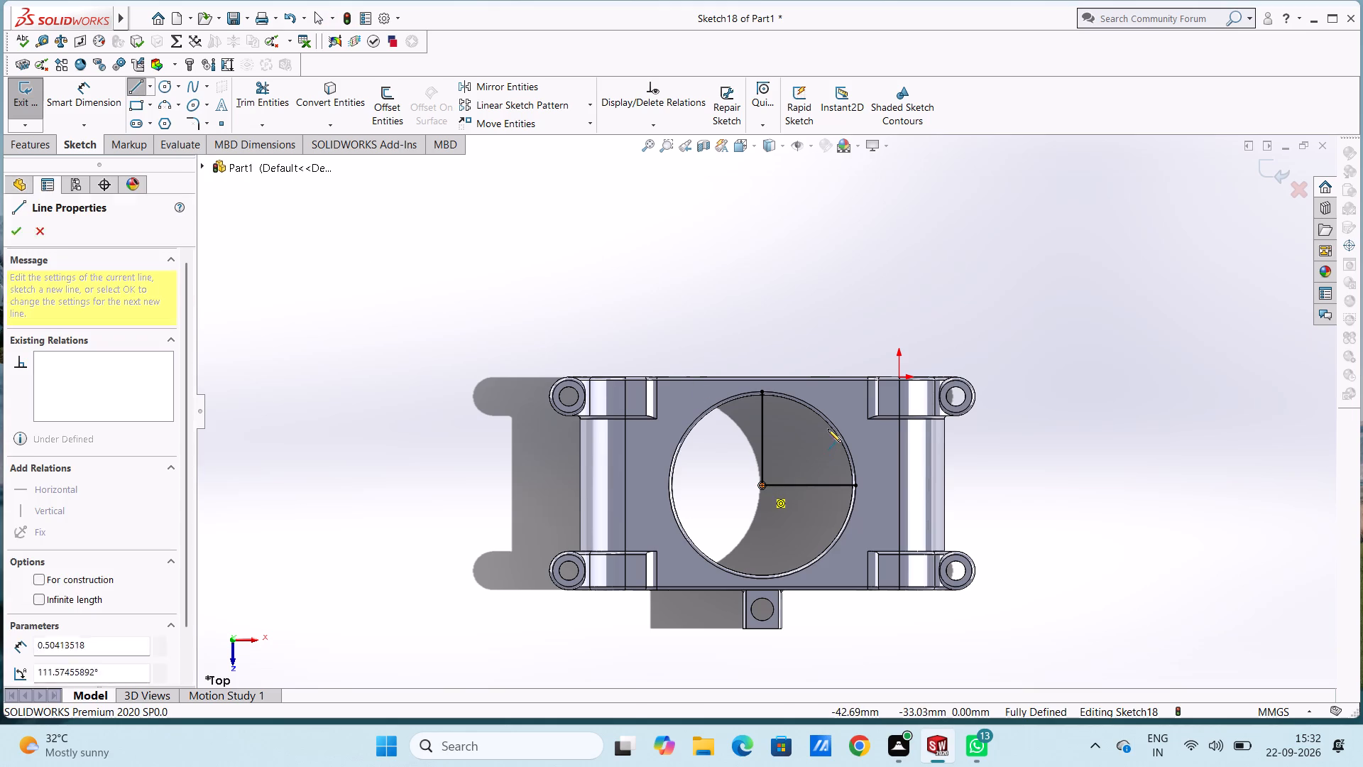
{"action": "left_click", "coordinate": [842, 414]}
{"action": "key", "text": "Escape"}
{"action": "key", "text": "Escape"}
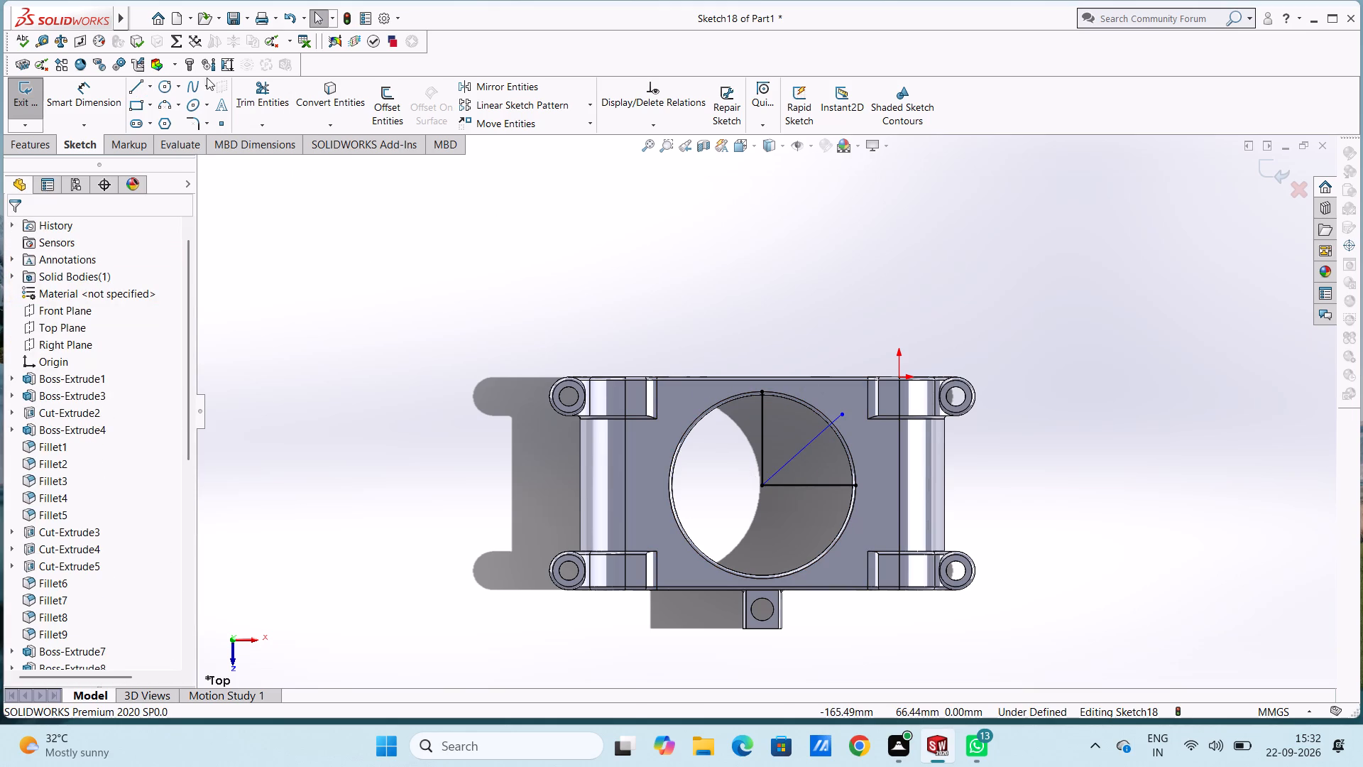
Dimension the angle between the vertical line and the diagonal line at 45°.
{"action": "left_click", "coordinate": [104, 88]}
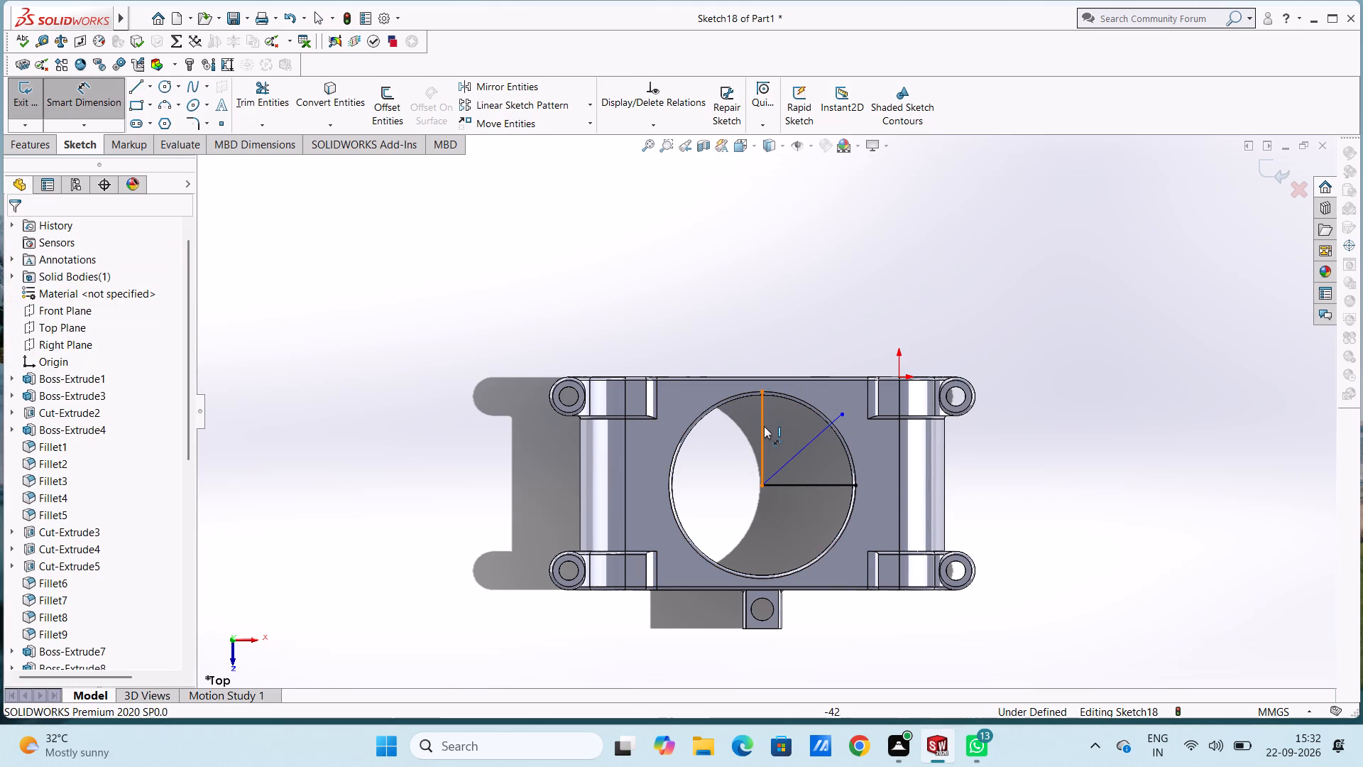
{"action": "left_click", "coordinate": [764, 425]}
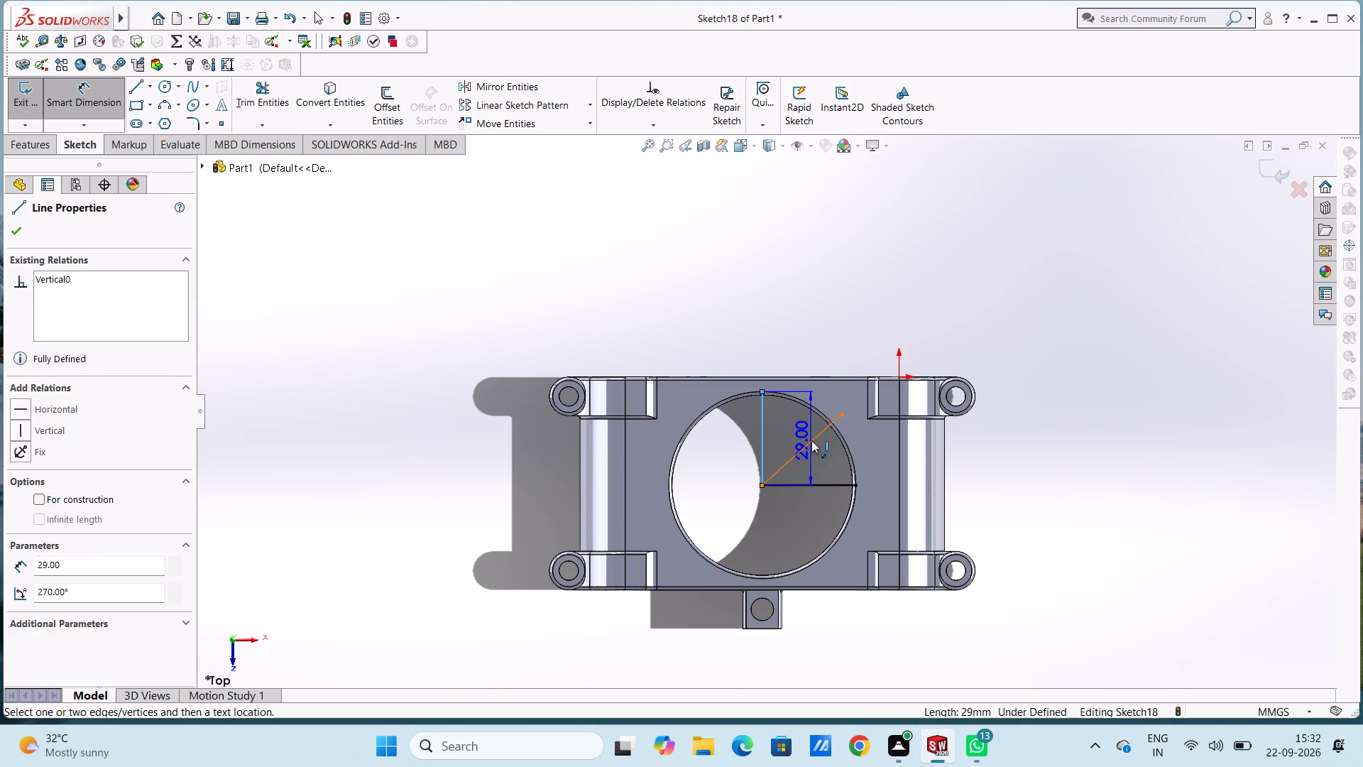
{"action": "left_click", "coordinate": [811, 440]}
{"action": "left_click", "coordinate": [796, 435]}
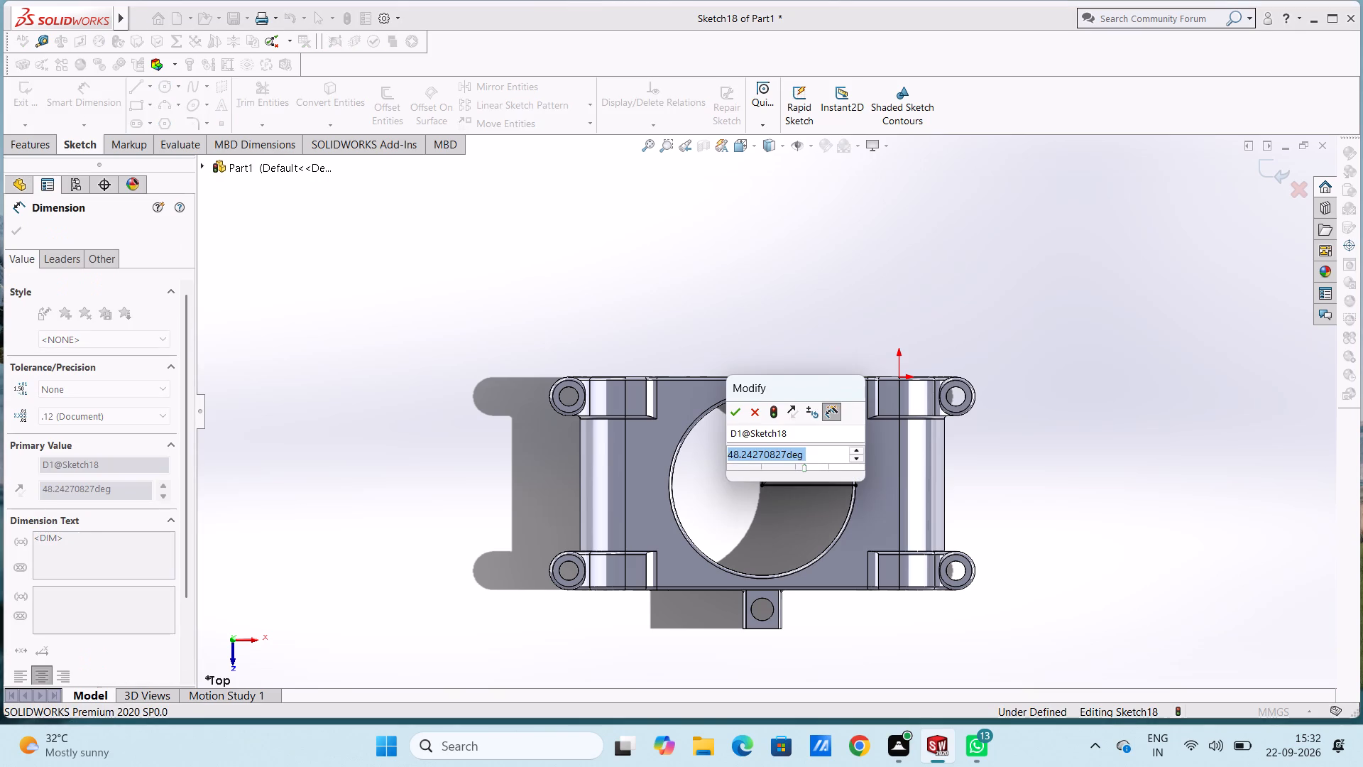
{"action": "type", "text": "45"}
{"action": "key", "text": "Return"}
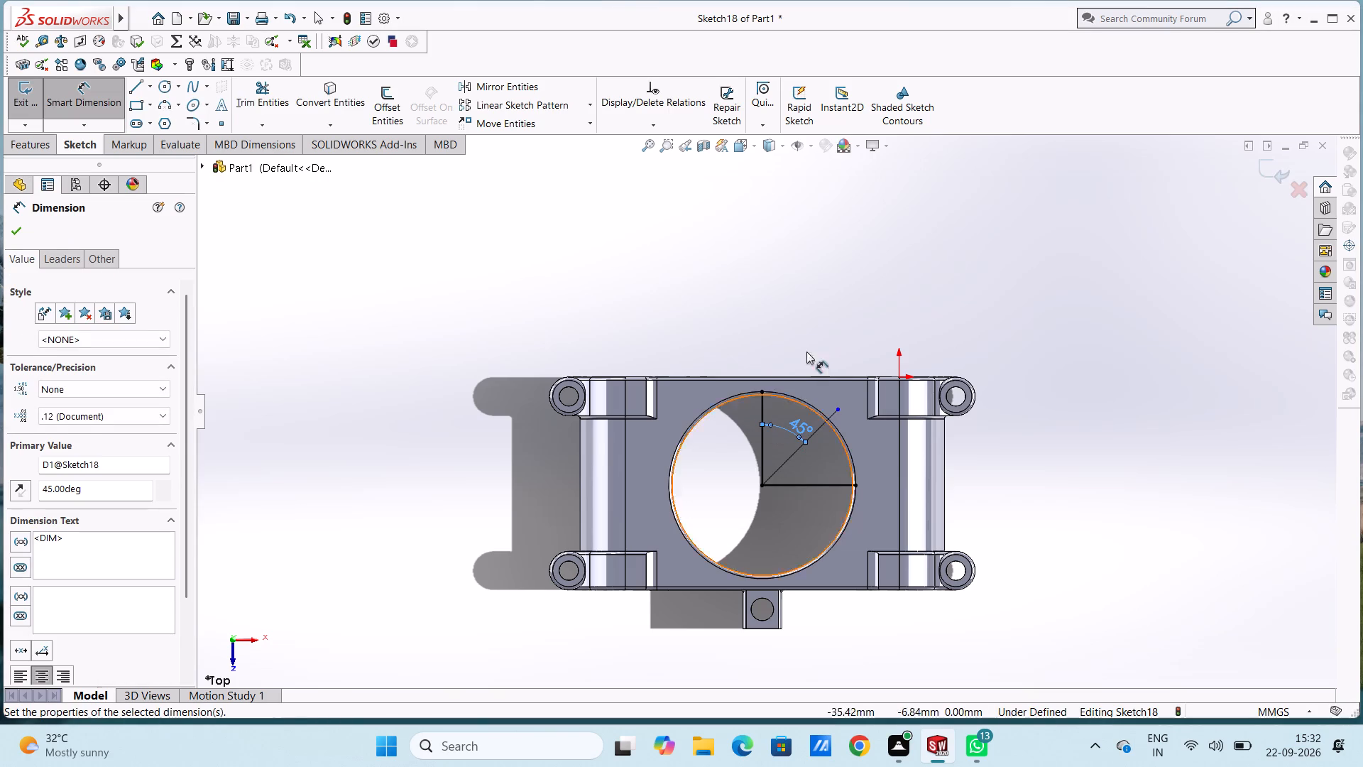
{"action": "left_click", "coordinate": [820, 328]}
{"action": "key", "text": "Escape"}
{"action": "key", "text": "Escape"}
Sketch a circle concentric with the large bore, about 30.4 mm in radius, crossing the diagonal line just outside the rim.
{"action": "scroll", "coordinate": [836, 431], "scroll_direction": "down", "scroll_amount": 5}
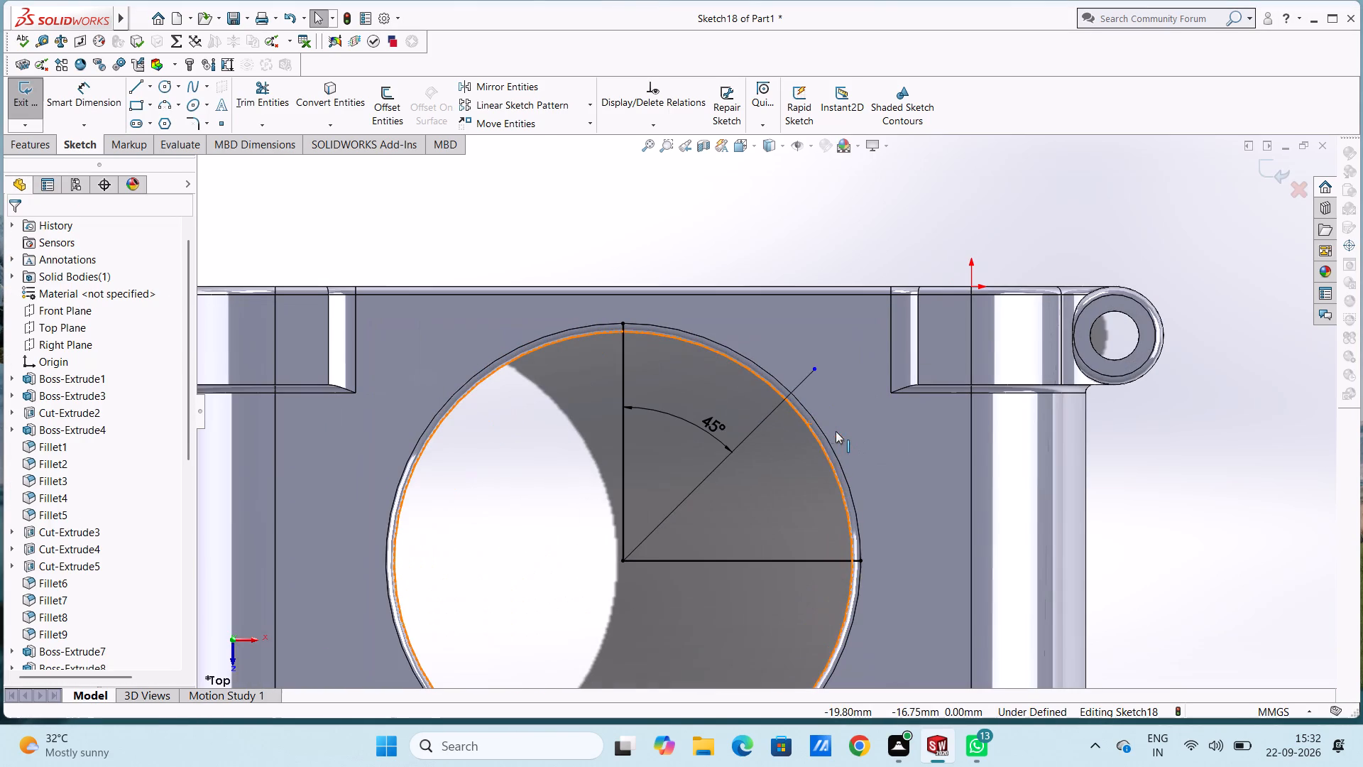
{"action": "scroll", "coordinate": [792, 393], "scroll_direction": "down", "scroll_amount": 3}
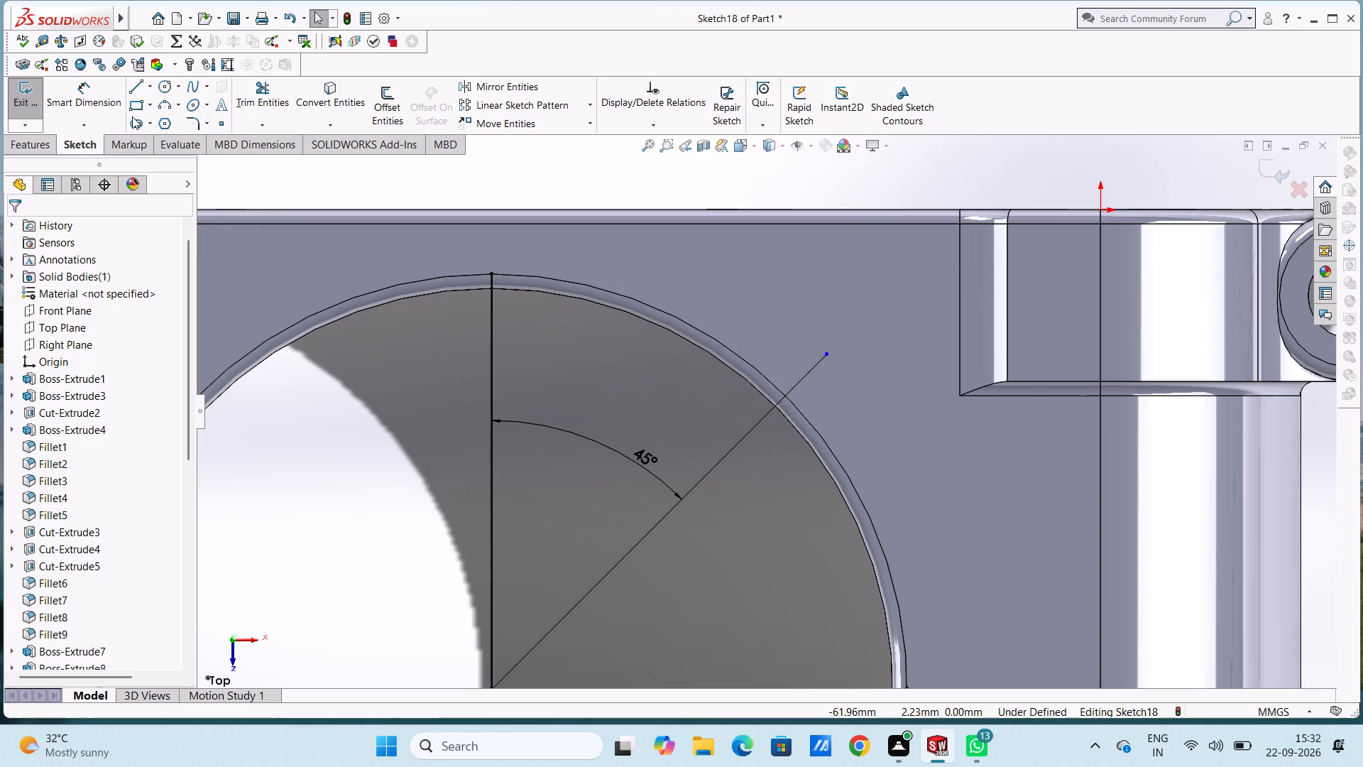
{"action": "left_click", "coordinate": [163, 88]}
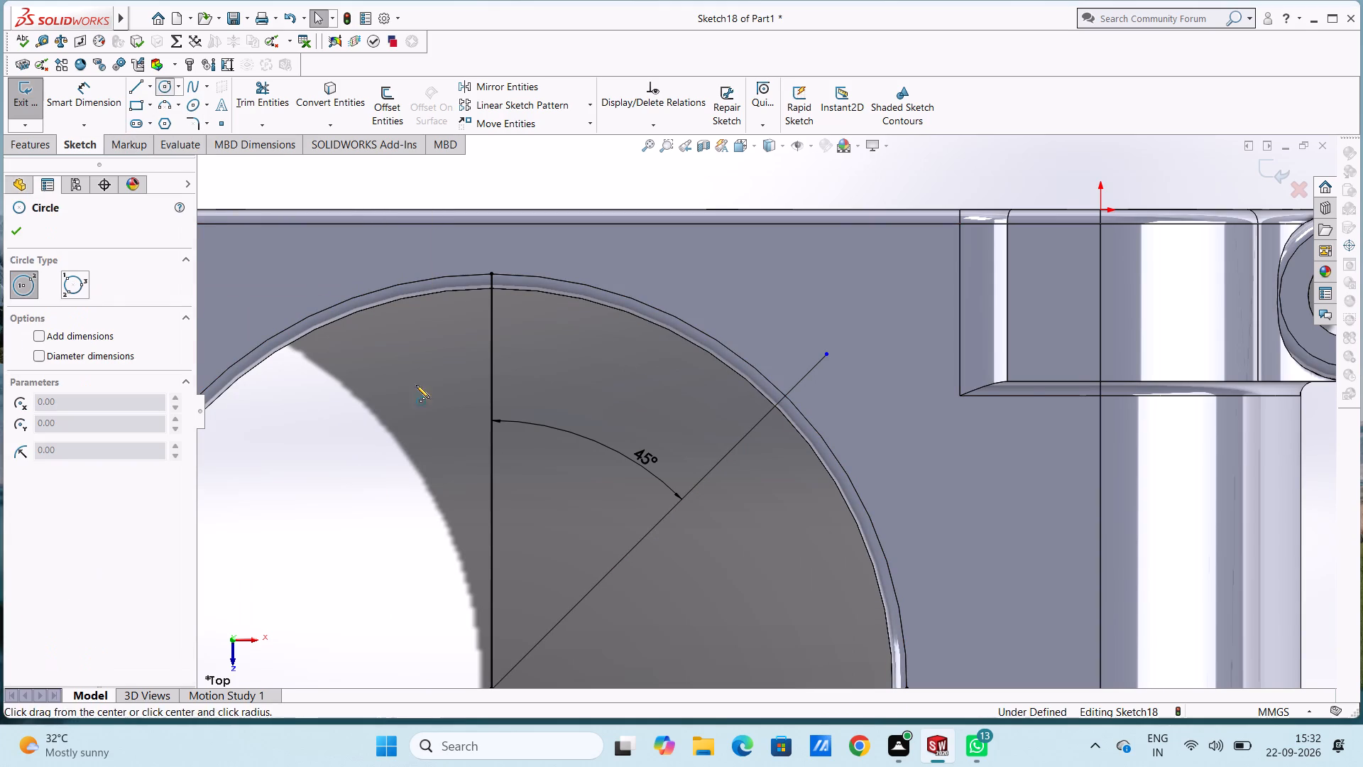
{"action": "scroll", "coordinate": [430, 393], "scroll_direction": "up", "scroll_amount": 5}
{"action": "left_click", "coordinate": [655, 523]}
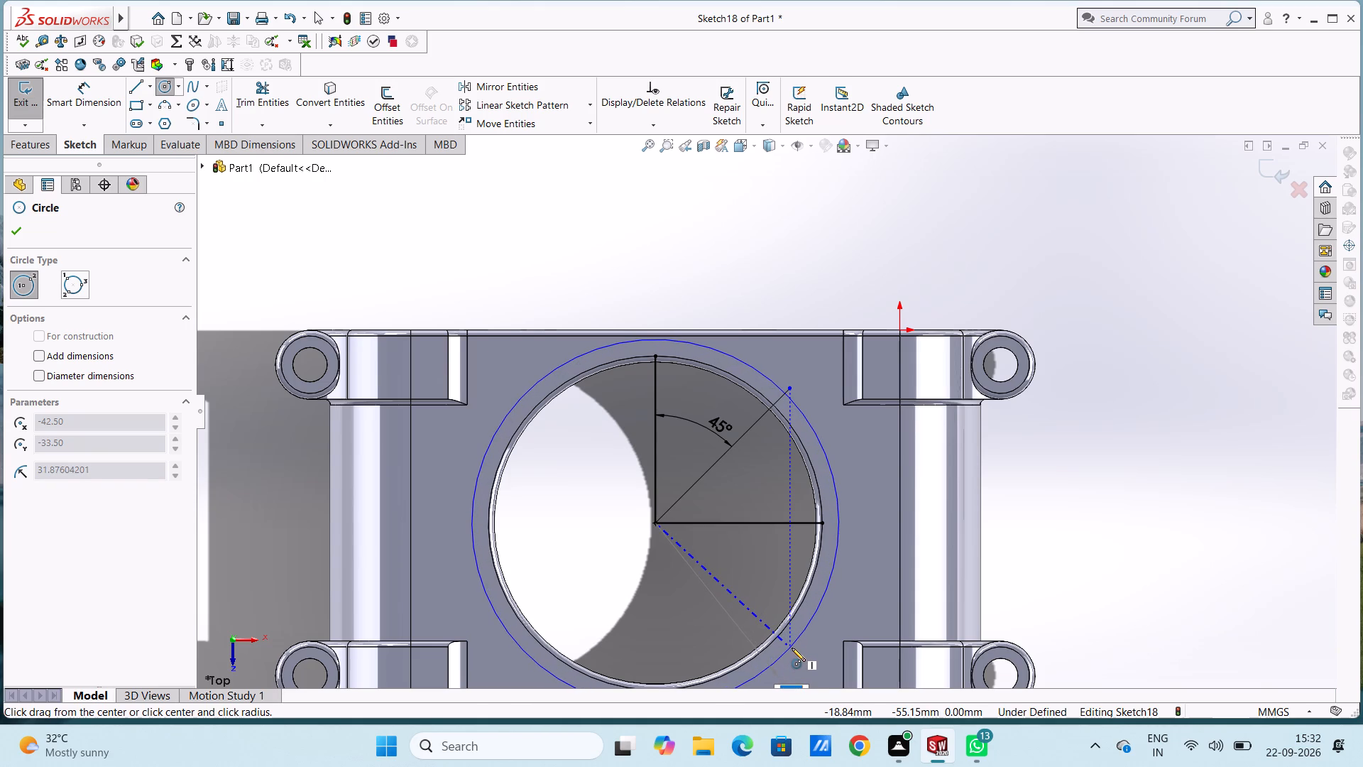
{"action": "scroll", "coordinate": [792, 648], "scroll_direction": "up", "scroll_amount": 1}
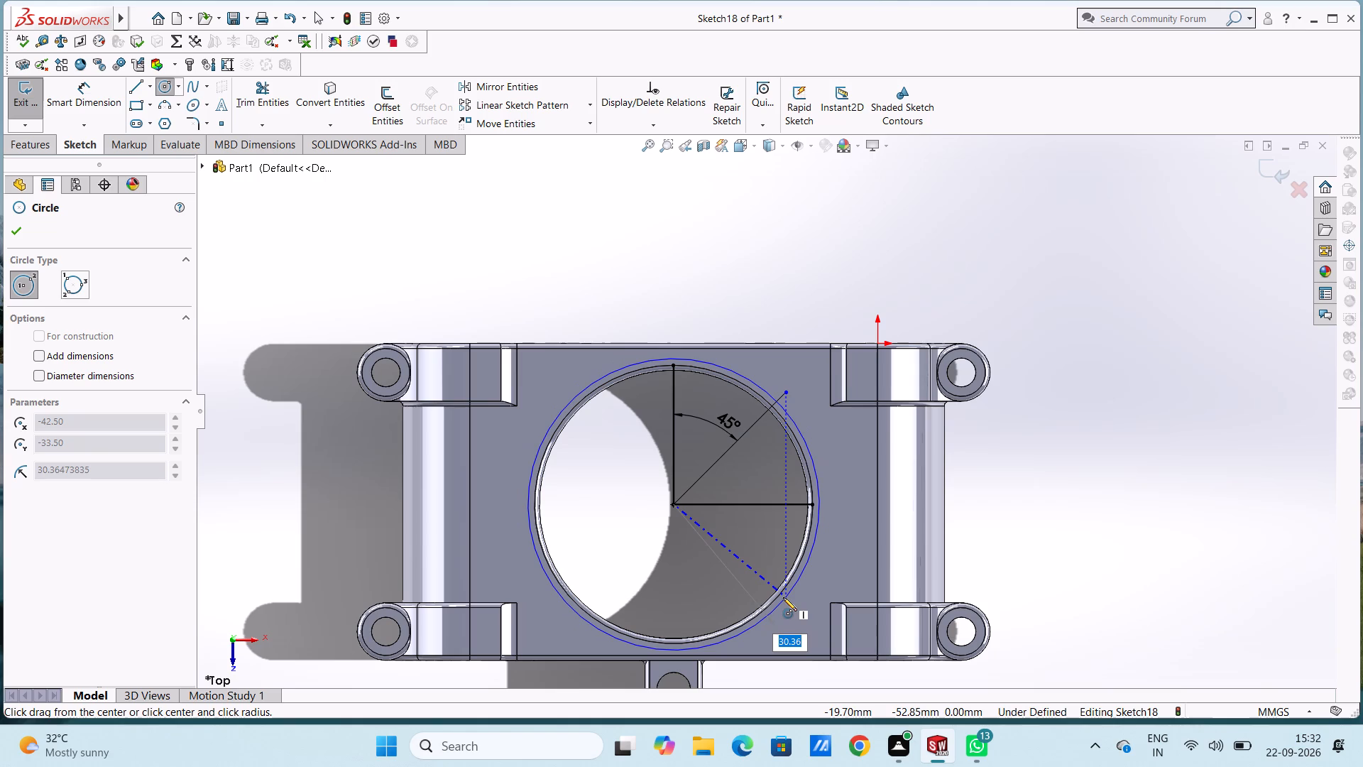
{"action": "left_click", "coordinate": [783, 597]}
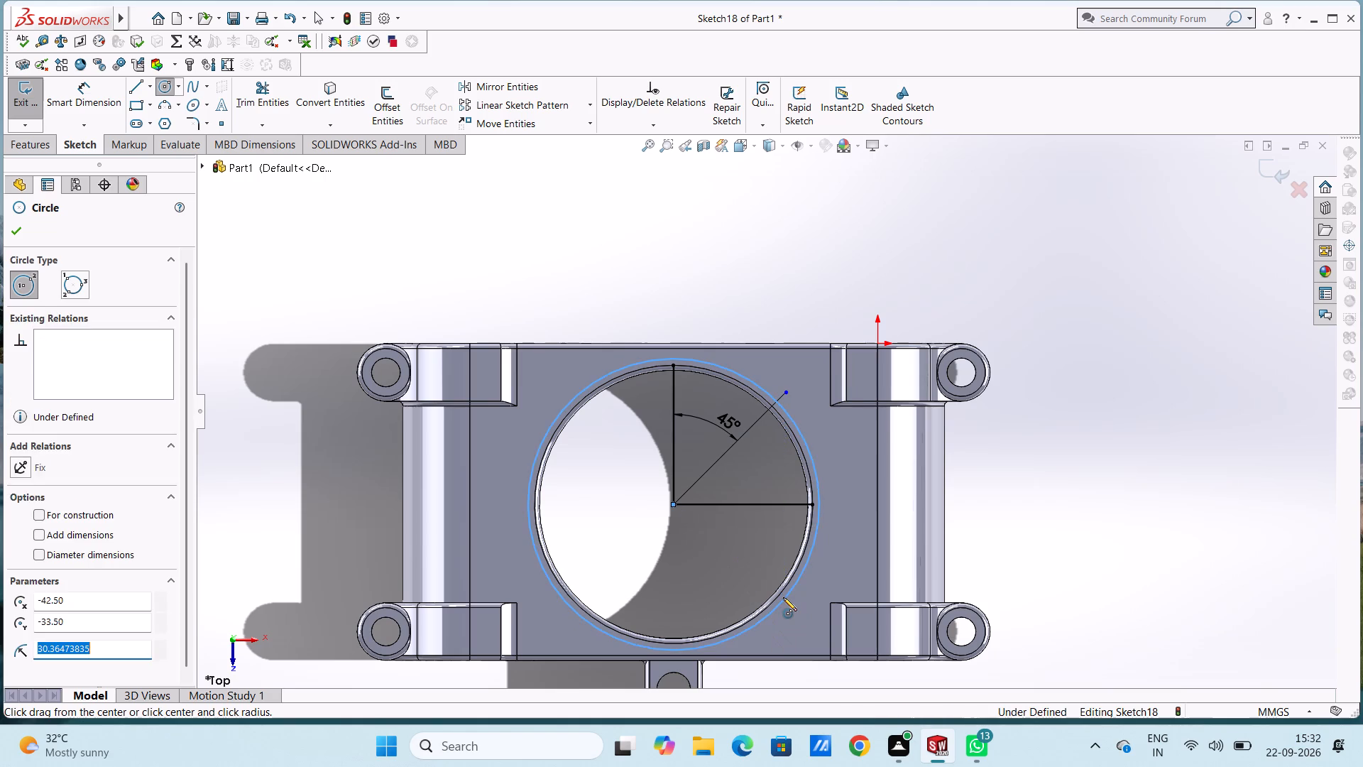
{"action": "key", "text": "Escape"}
{"action": "key", "text": "Escape"}
Sketch a circle of 1 mm radius centred where the diagonal line crosses the large sketched circle.
{"action": "scroll", "coordinate": [816, 512], "scroll_direction": "down", "scroll_amount": 2}
{"action": "scroll", "coordinate": [821, 402], "scroll_direction": "down", "scroll_amount": 4}
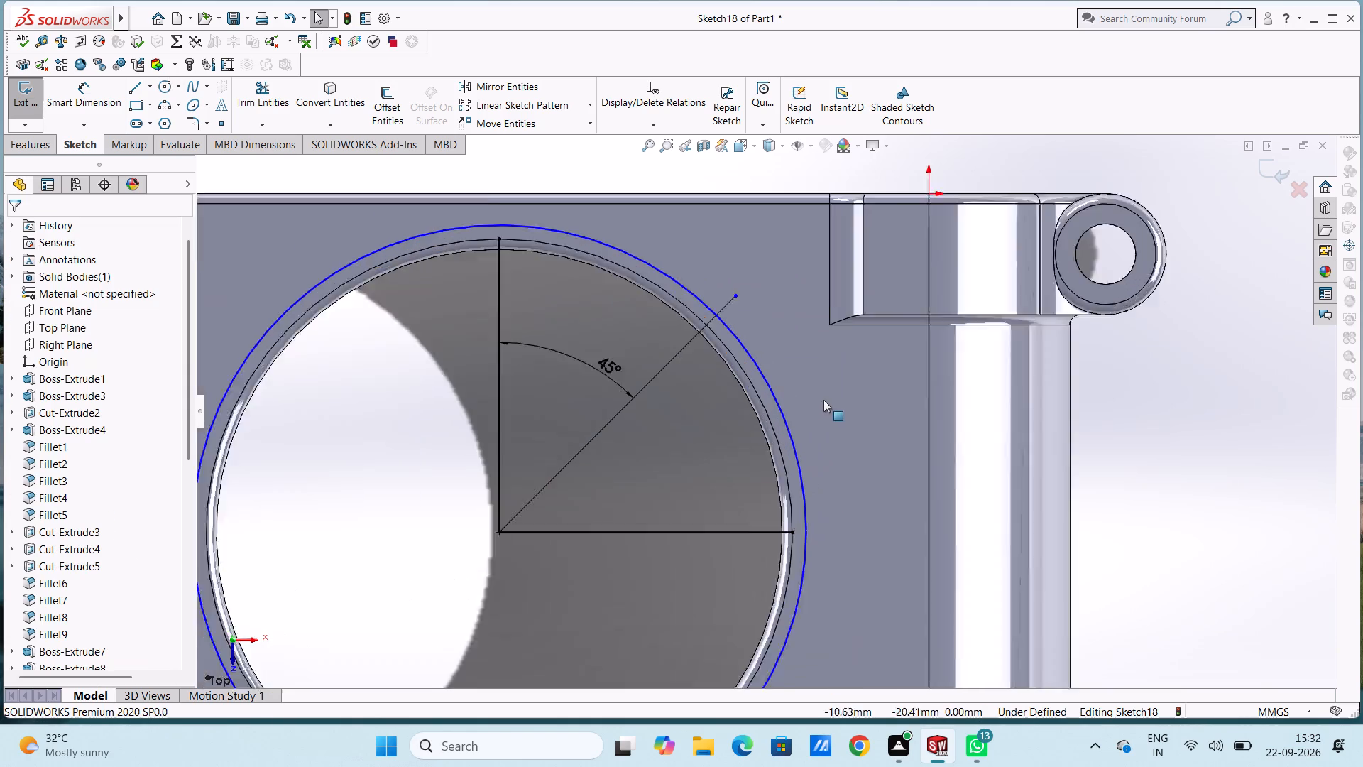
{"action": "left_click", "coordinate": [163, 82]}
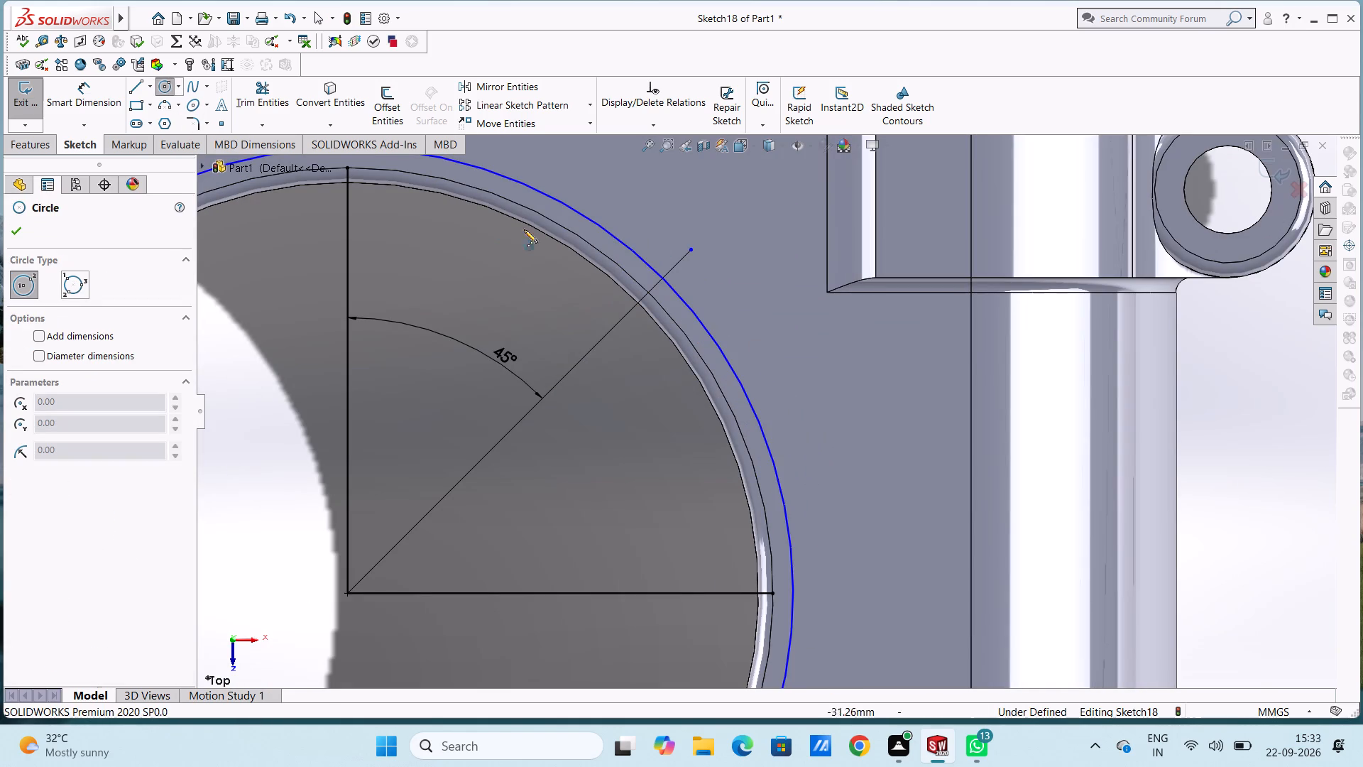
{"action": "left_click", "coordinate": [663, 278]}
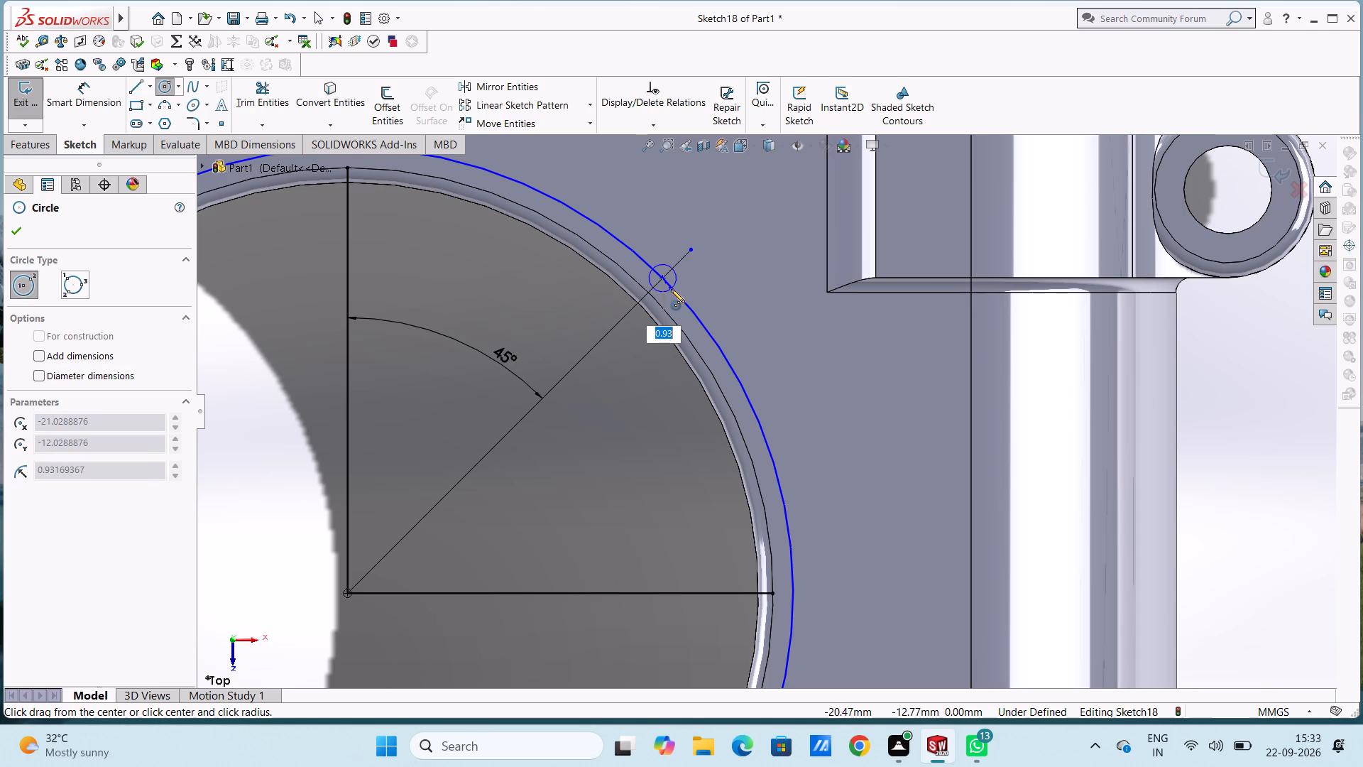
{"action": "key", "text": "1"}
{"action": "key", "text": "Return"}
{"action": "key", "text": "Escape"}
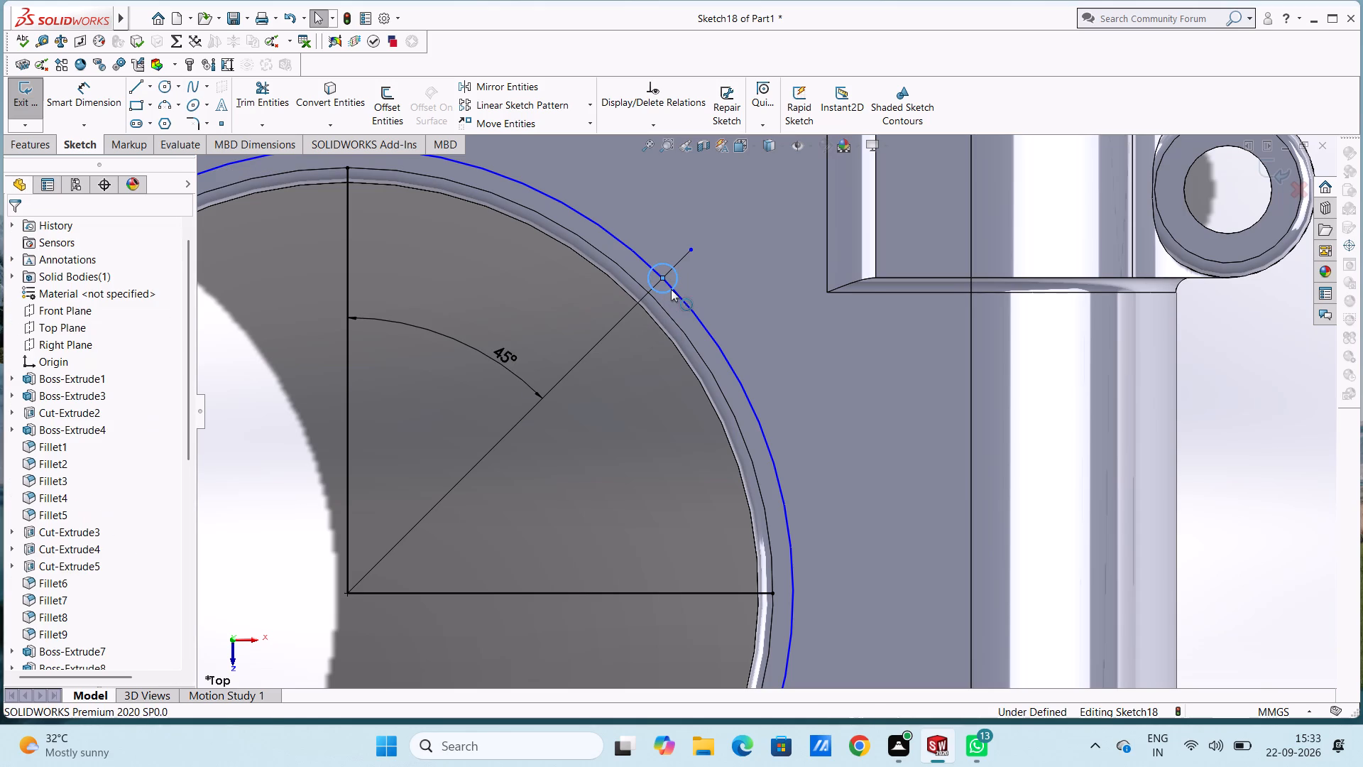
Dimension the small circle at 2 mm diameter.
{"action": "scroll", "coordinate": [671, 289], "scroll_direction": "up", "scroll_amount": 2}
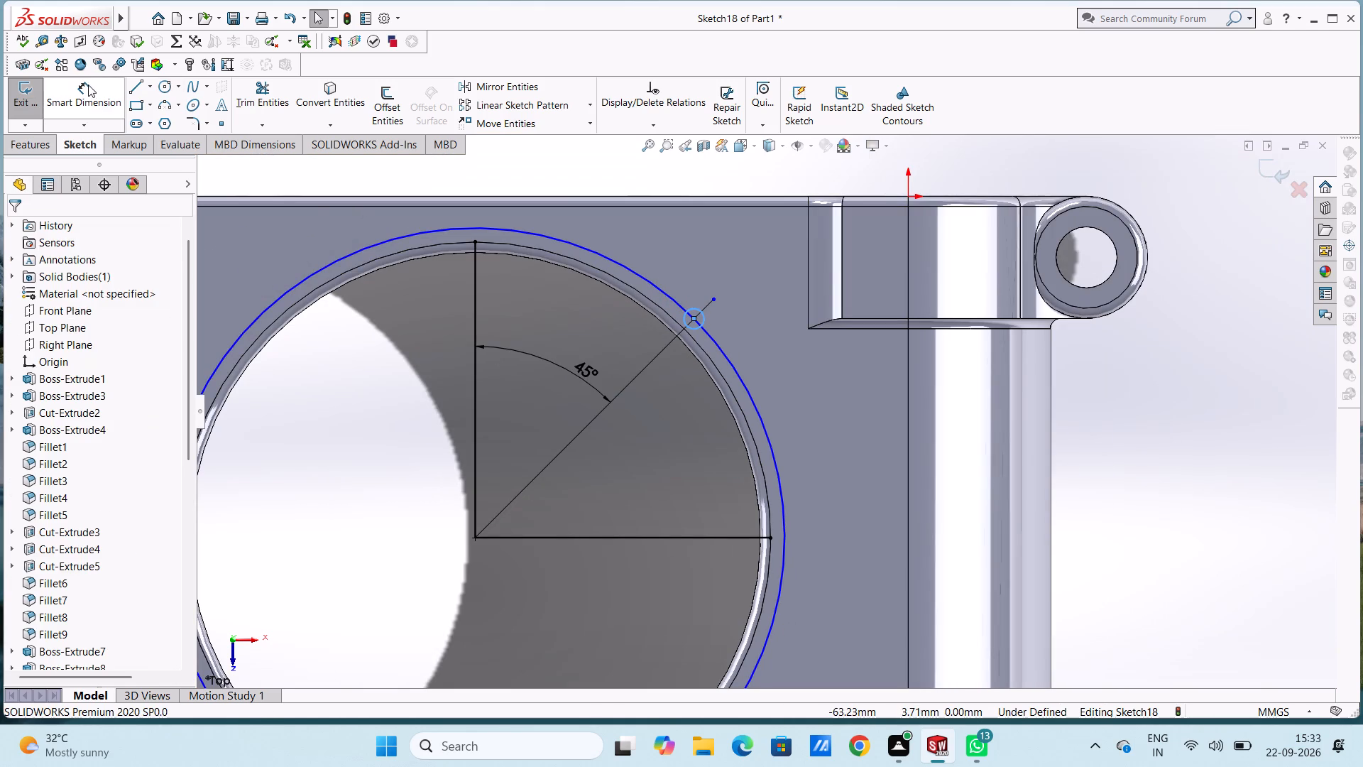
{"action": "left_click", "coordinate": [90, 92]}
{"action": "left_click", "coordinate": [699, 305]}
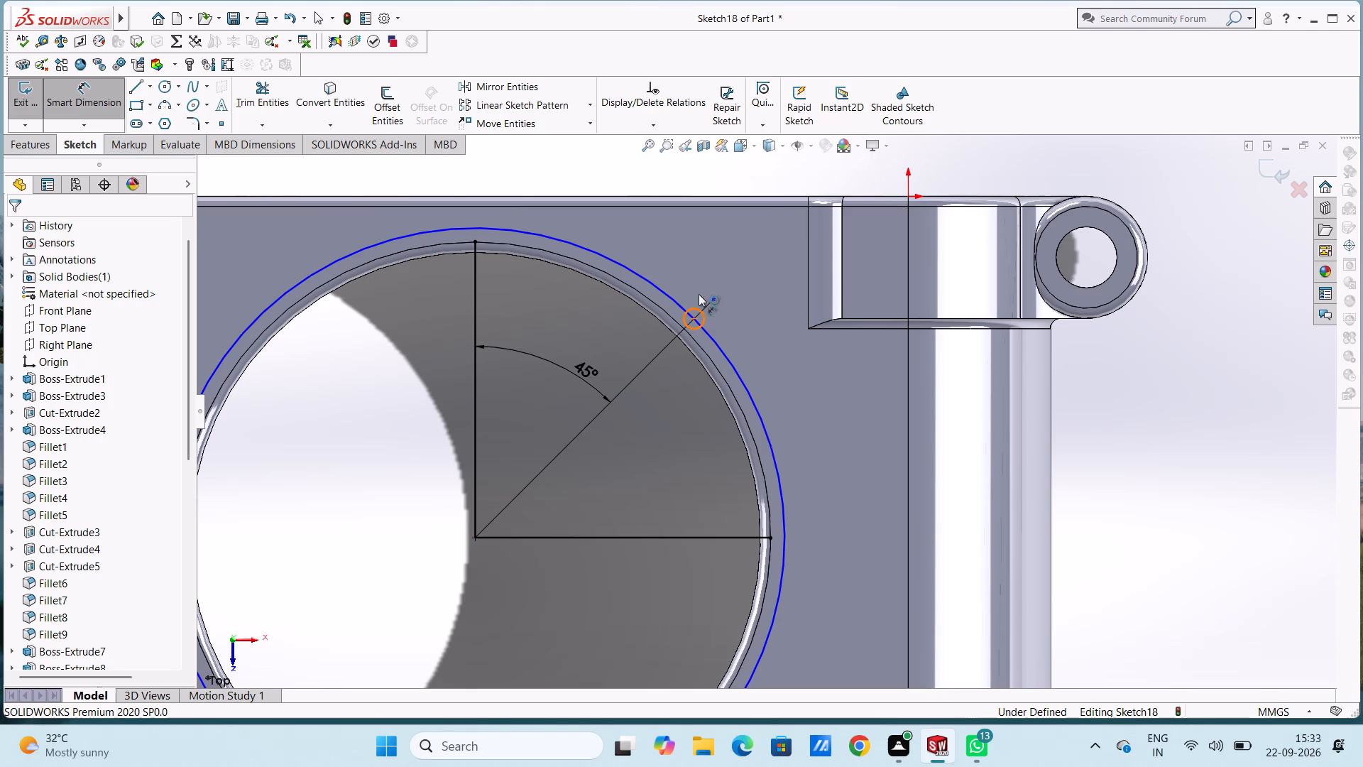
{"action": "left_click", "coordinate": [795, 164]}
{"action": "left_click", "coordinate": [734, 146]}
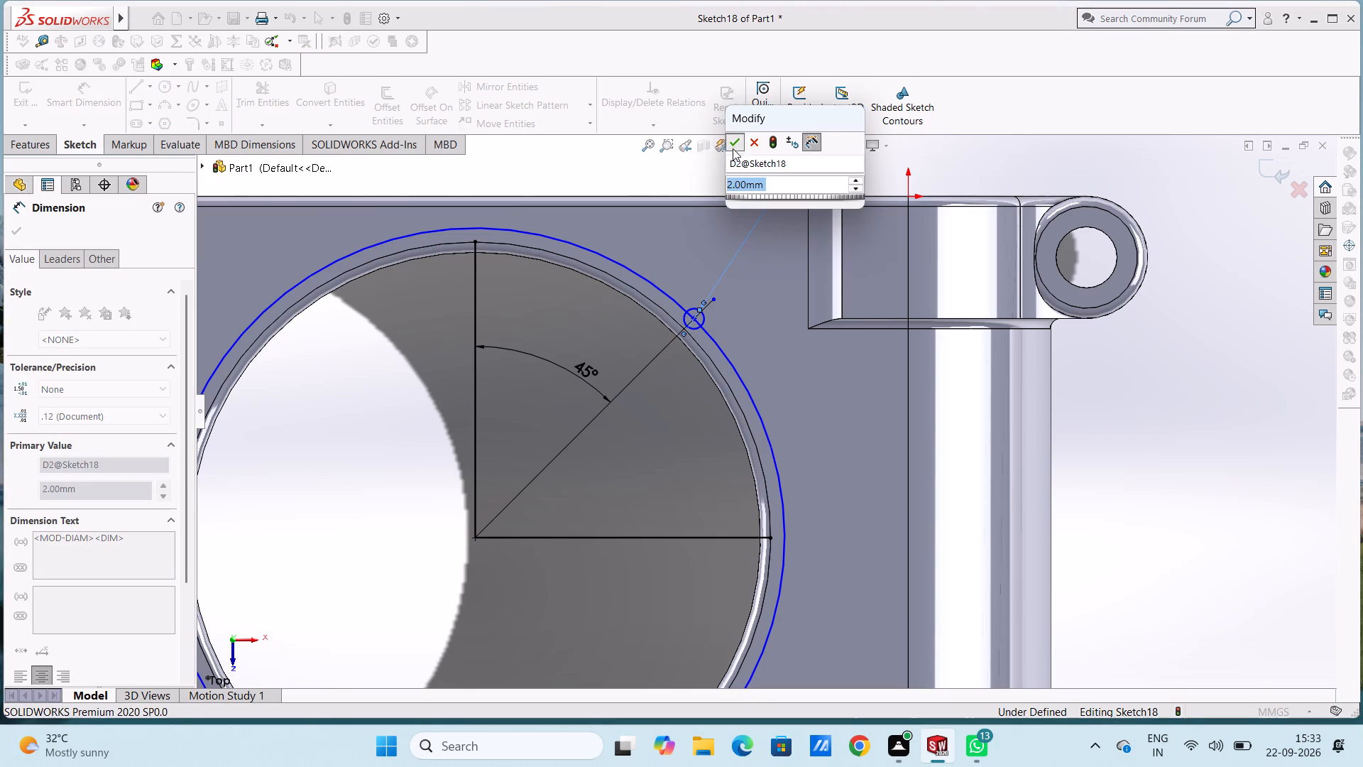
{"action": "left_click", "coordinate": [583, 158]}
{"action": "key", "text": "Escape"}
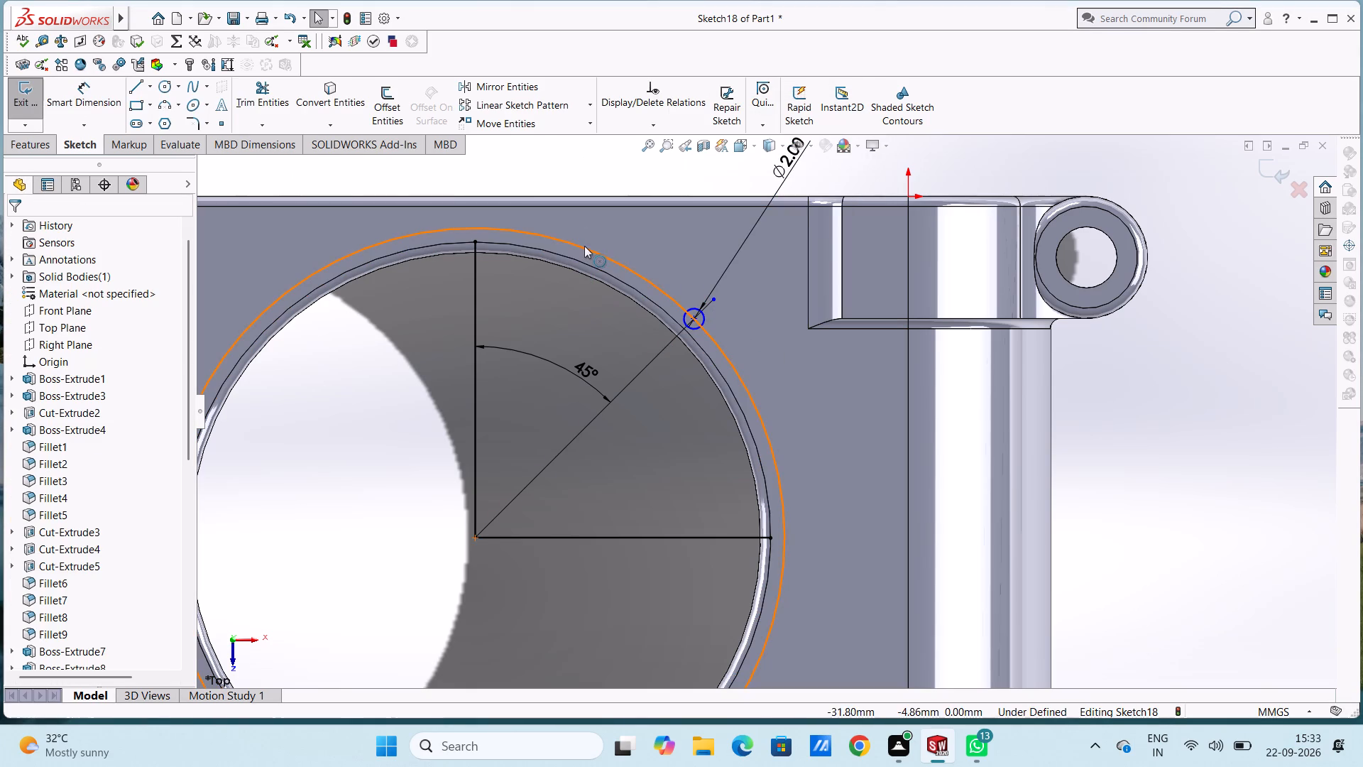
Delete the large sketched circle around the bore.
{"action": "left_click", "coordinate": [584, 246]}
{"action": "key", "text": "Delete"}
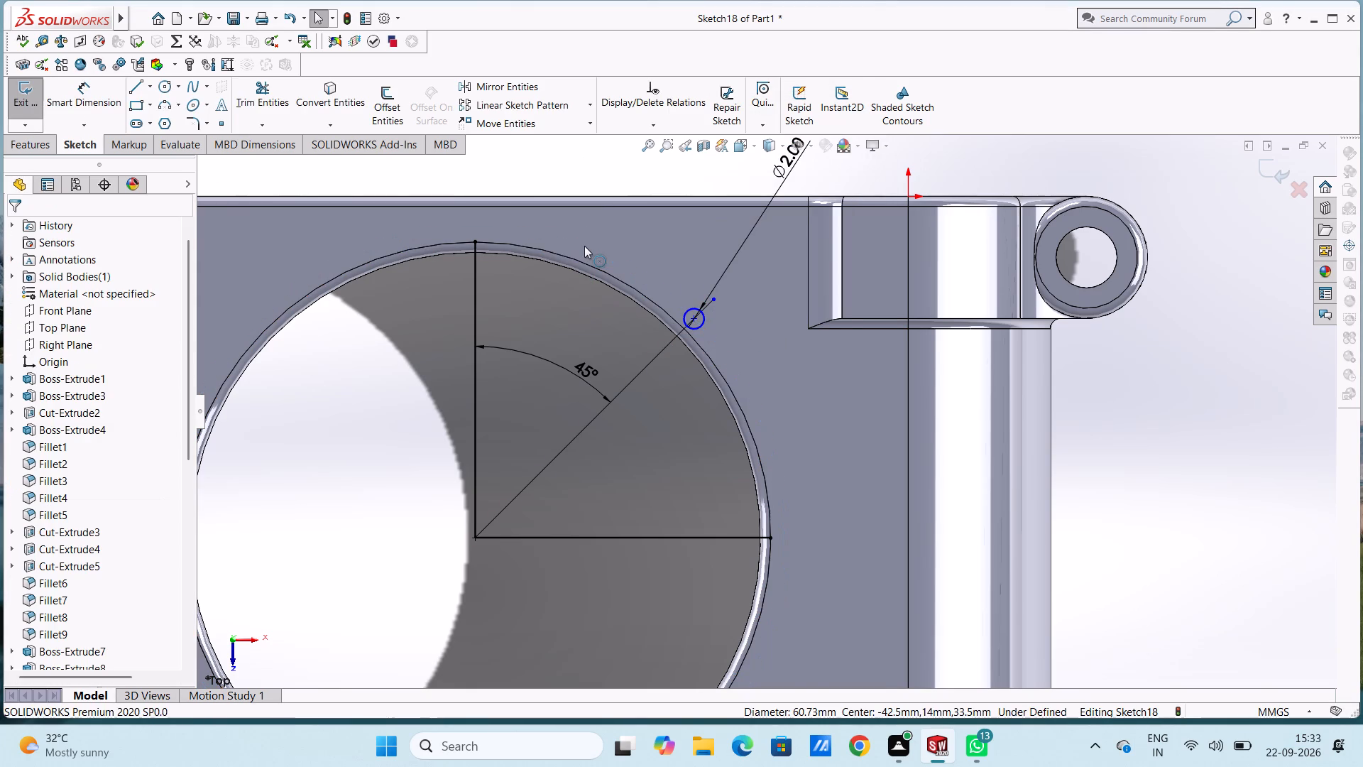
Create a circular sketch pattern of the 2 mm circle around the bore's centre, with 4 equally spaced instances over 360°.
{"action": "scroll", "coordinate": [584, 246], "scroll_direction": "up", "scroll_amount": 4}
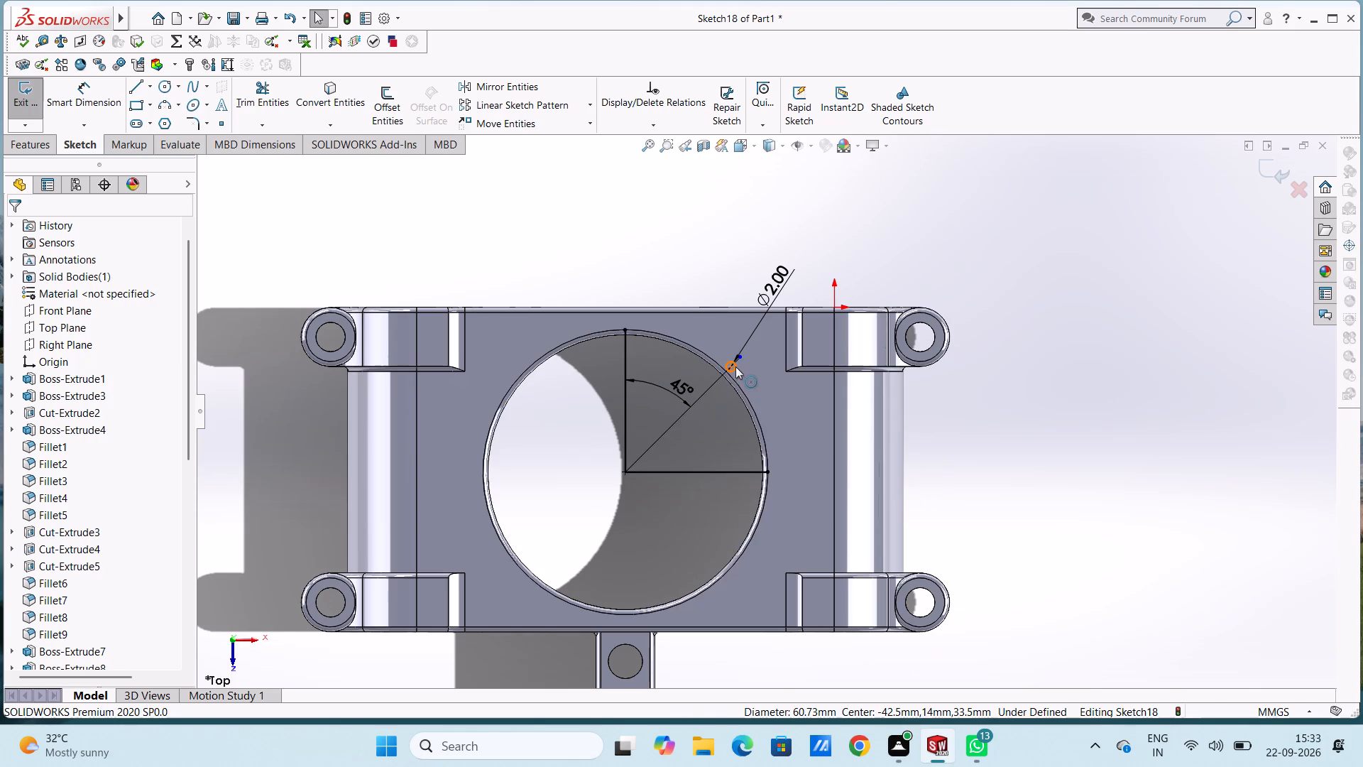
{"action": "left_click", "coordinate": [735, 366]}
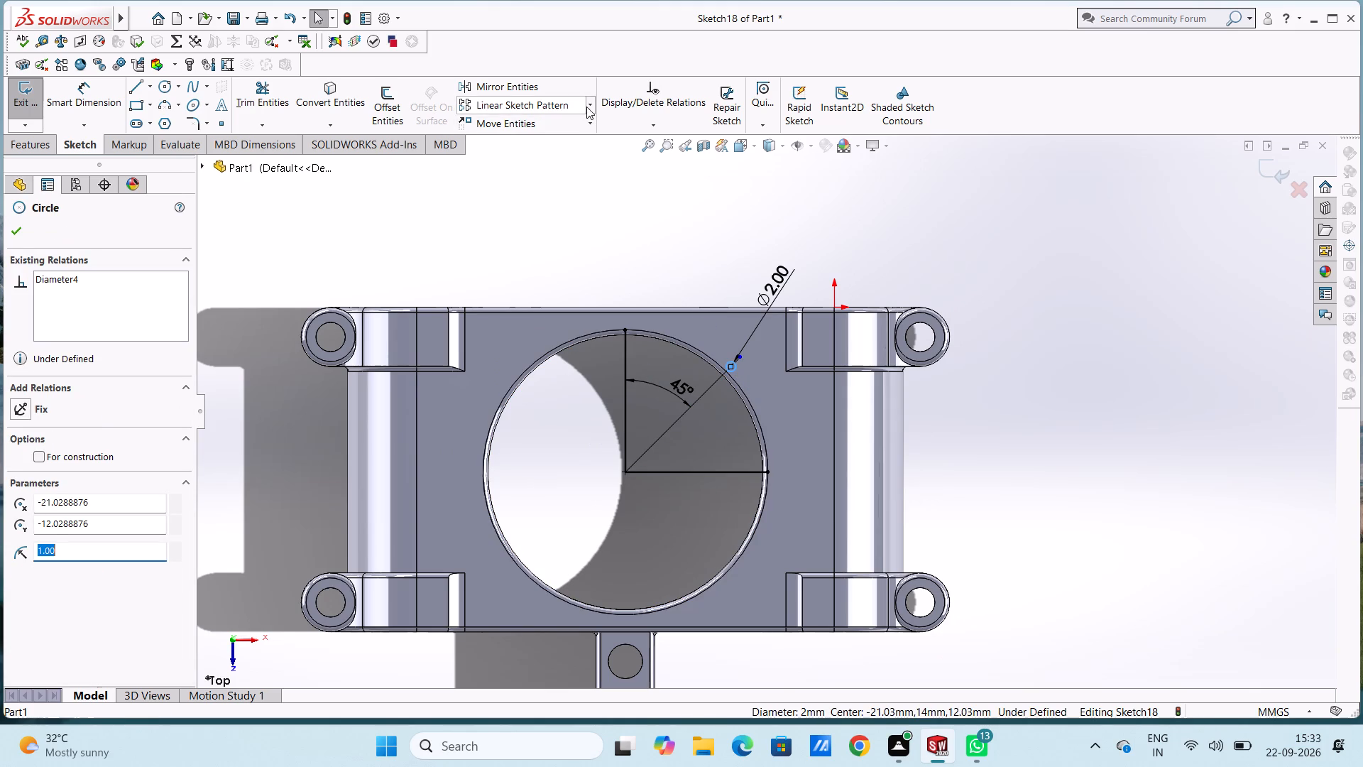
{"action": "left_click", "coordinate": [588, 107]}
{"action": "left_click", "coordinate": [568, 141]}
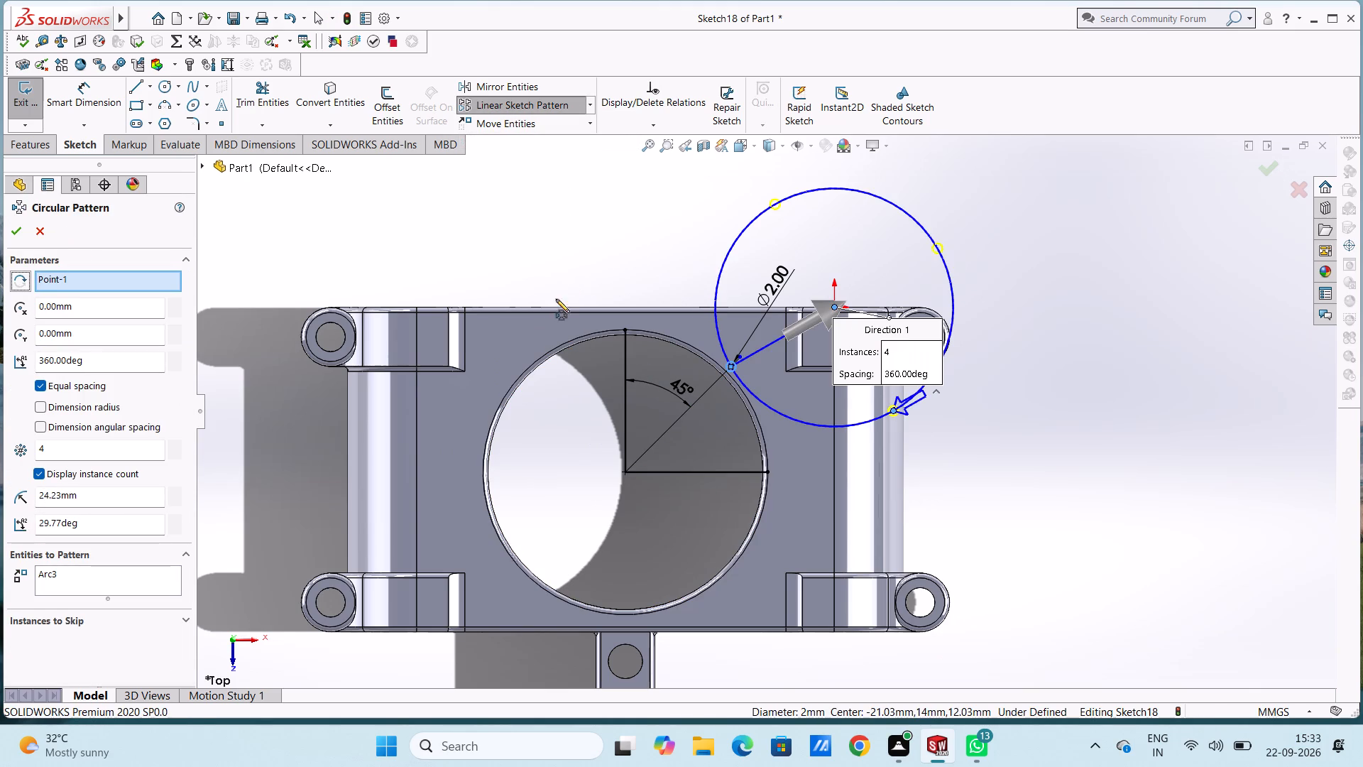
{"action": "right_click", "coordinate": [156, 281]}
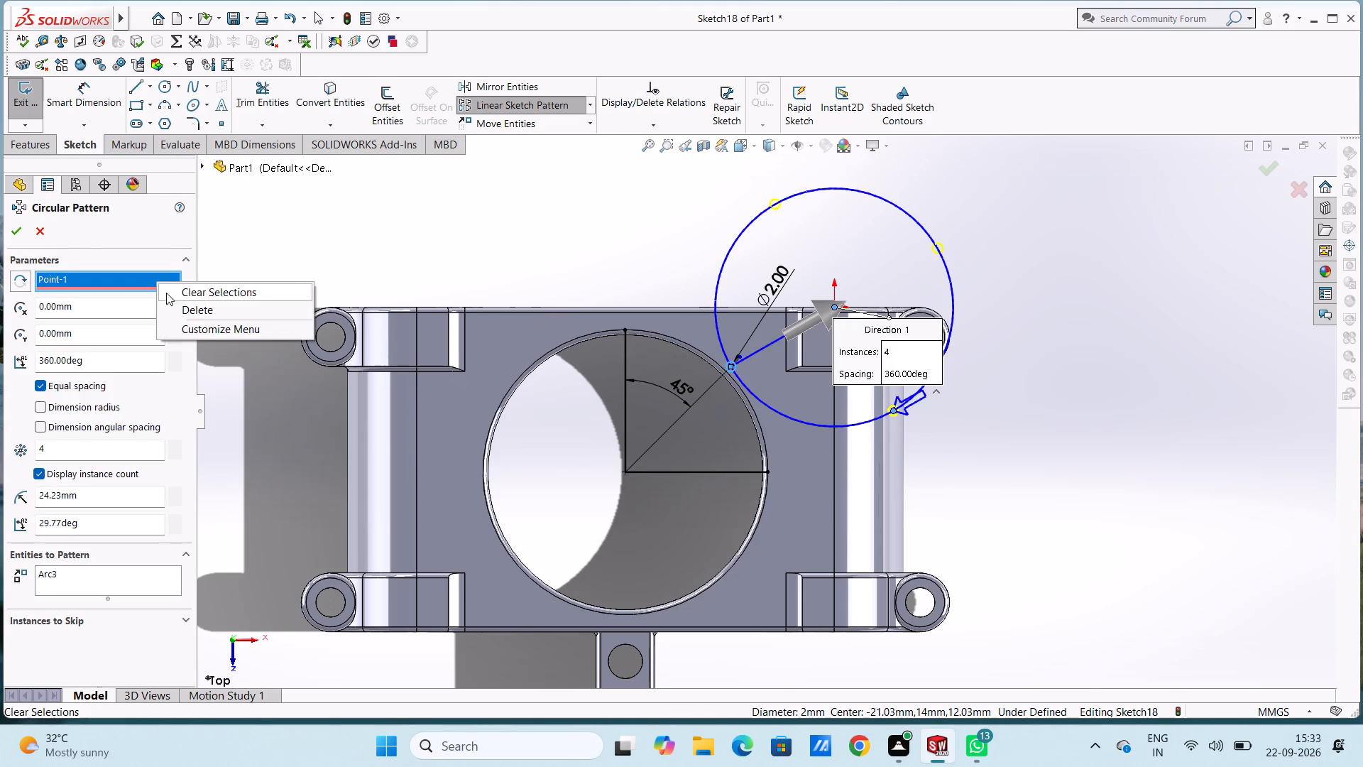
{"action": "left_click", "coordinate": [188, 312]}
{"action": "left_click", "coordinate": [626, 469]}
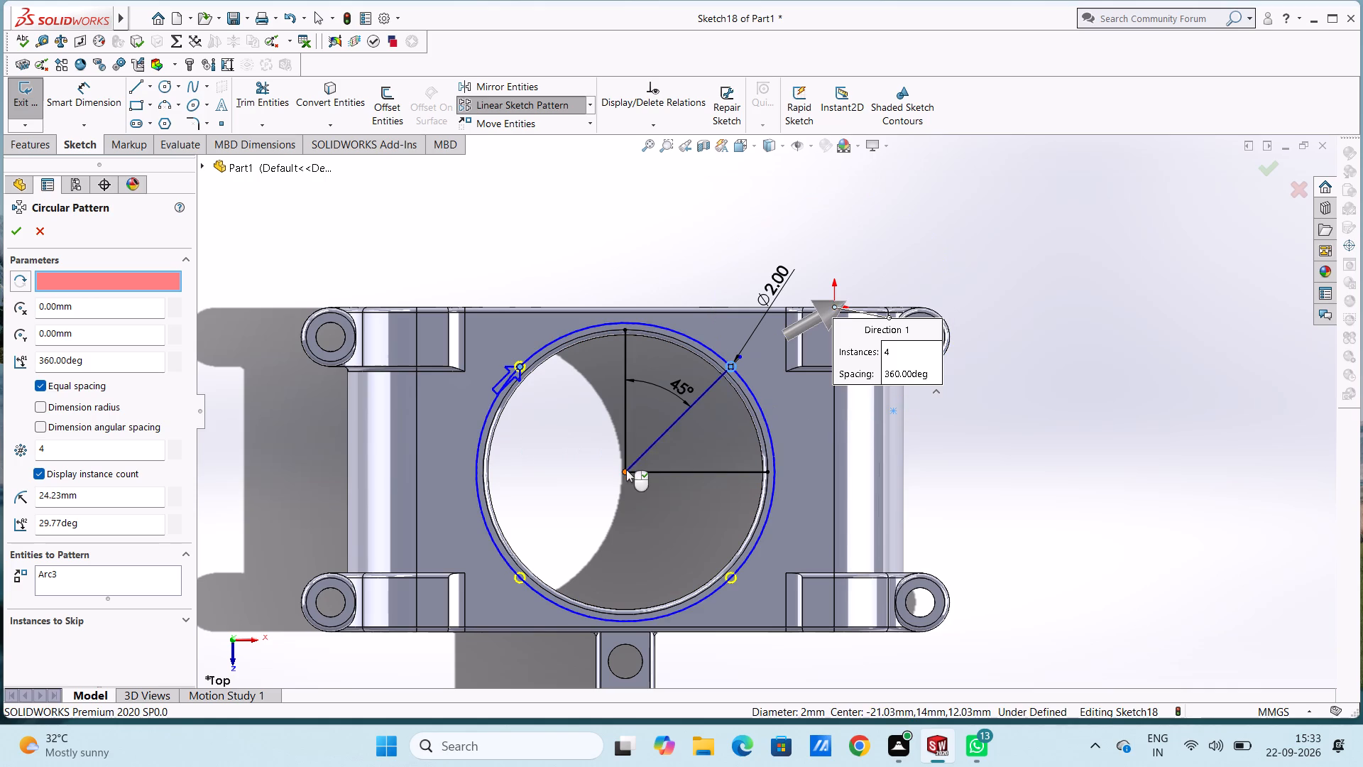
{"action": "left_click", "coordinate": [20, 235]}
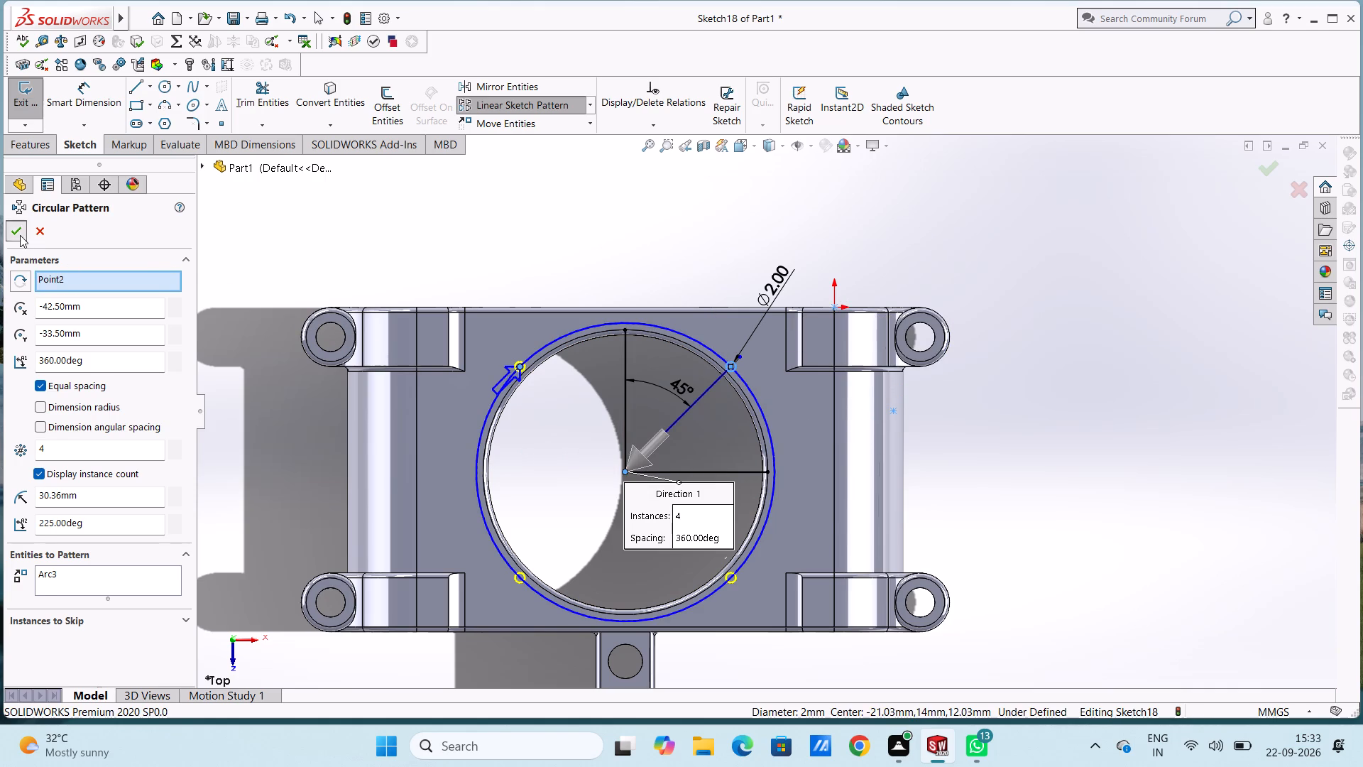
{"action": "left_click", "coordinate": [478, 268]}
Trim away the vertical, horizontal and diagonal helper lines, including the diagonal's leftover pieces at the 2 mm circle.
{"action": "scroll", "coordinate": [749, 383], "scroll_direction": "down", "scroll_amount": 3}
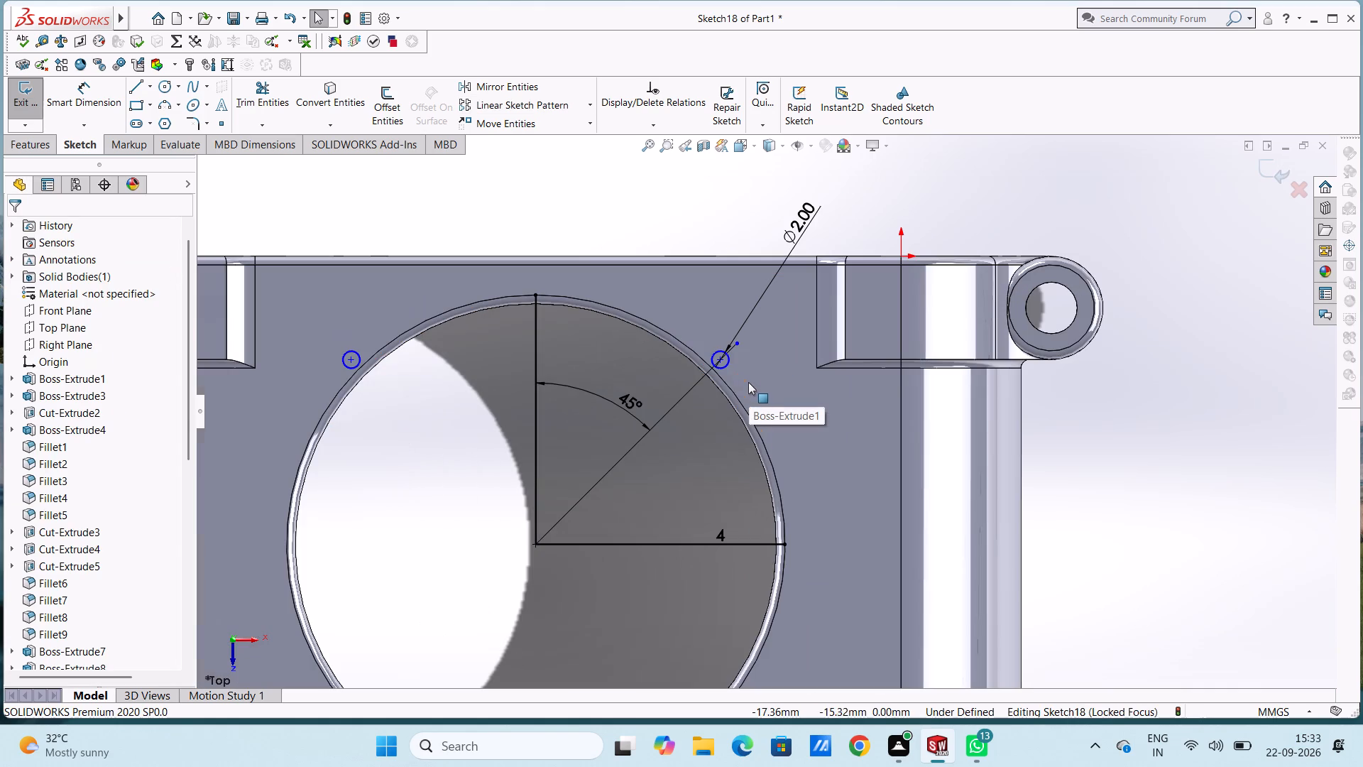
{"action": "left_click", "coordinate": [261, 88]}
{"action": "left_click", "coordinate": [537, 352]}
{"action": "left_click", "coordinate": [644, 434]}
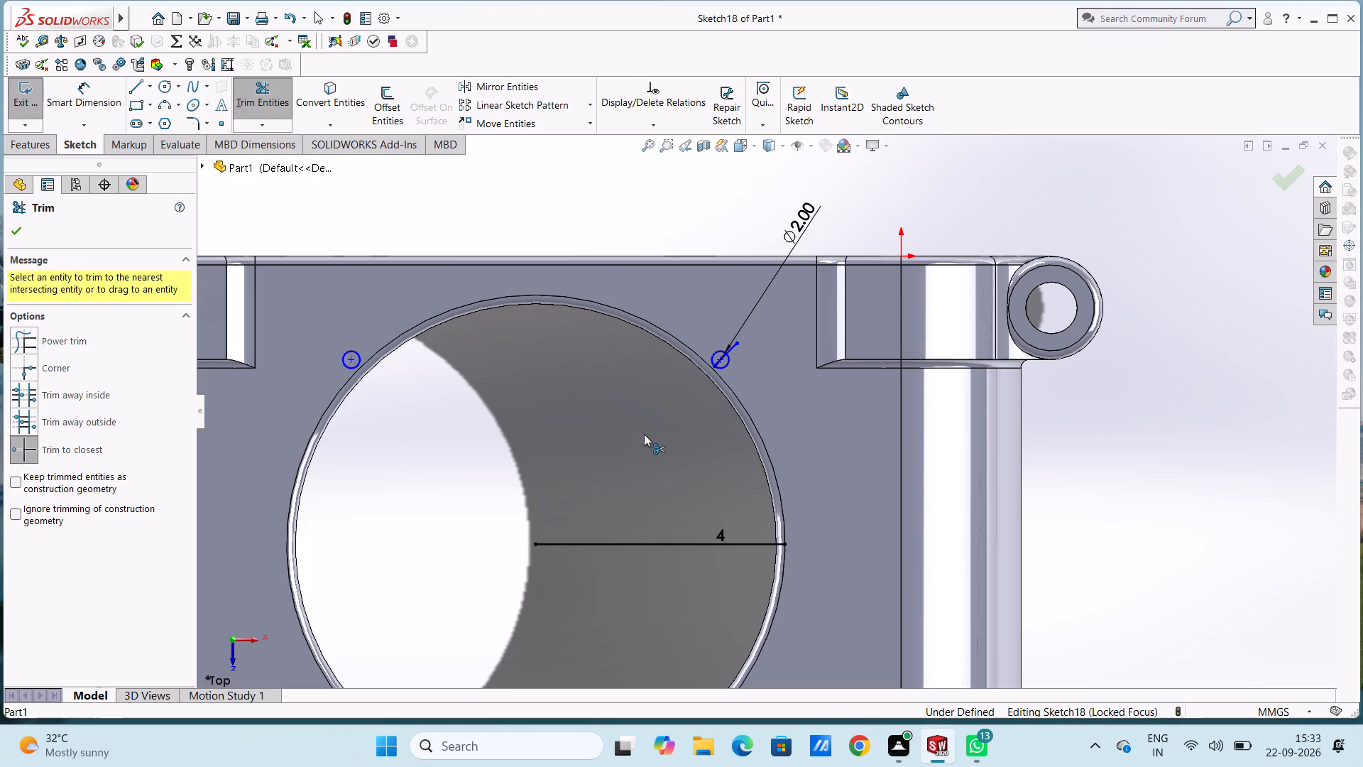
{"action": "left_click", "coordinate": [649, 544]}
{"action": "scroll", "coordinate": [745, 367], "scroll_direction": "down", "scroll_amount": 5}
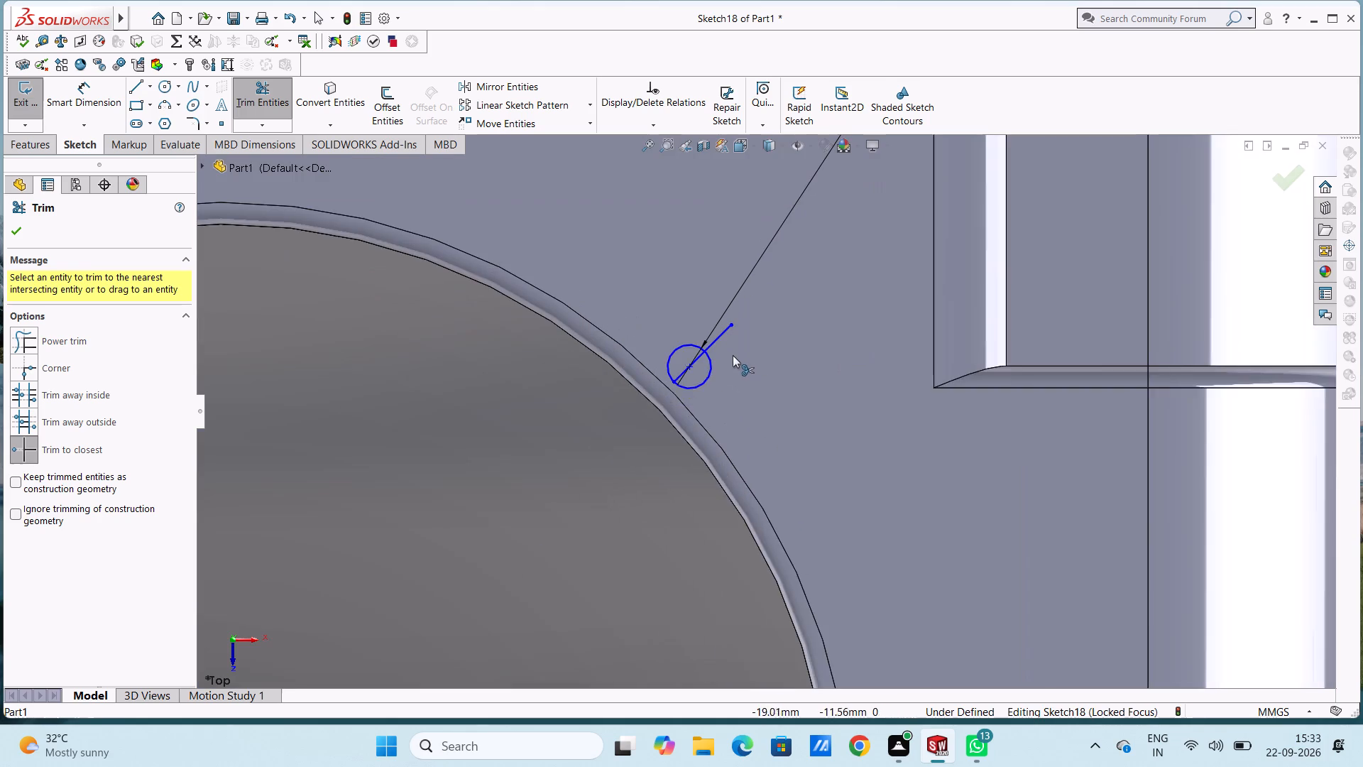
{"action": "scroll", "coordinate": [726, 346], "scroll_direction": "down", "scroll_amount": 1}
{"action": "left_click", "coordinate": [720, 343]}
{"action": "double_click", "coordinate": [719, 342]}
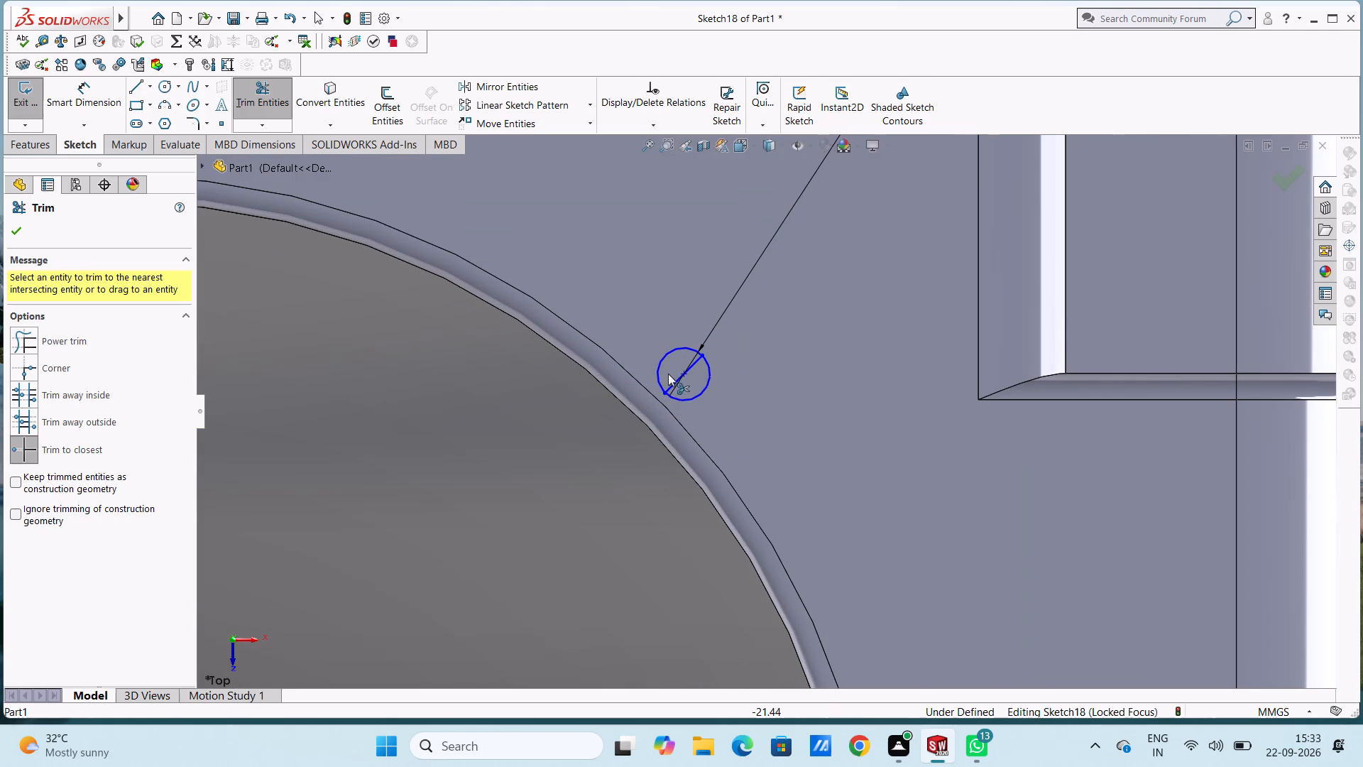
{"action": "left_click", "coordinate": [681, 374]}
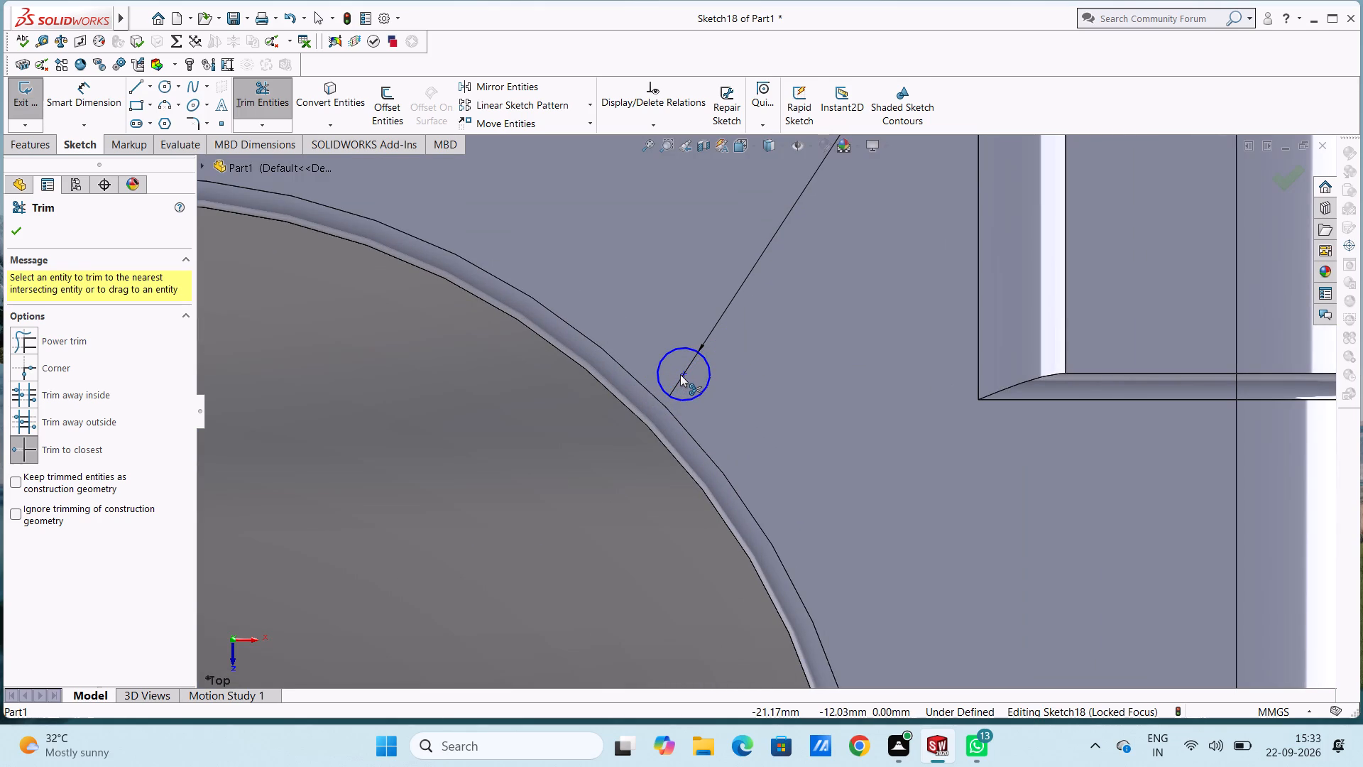
{"action": "key", "text": "Escape"}
{"action": "key", "text": "Escape"}
Cut-extrude the four patterned 2 mm circles around the large bore to a blind depth of 70 mm.
{"action": "scroll", "coordinate": [680, 374], "scroll_direction": "up", "scroll_amount": 10}
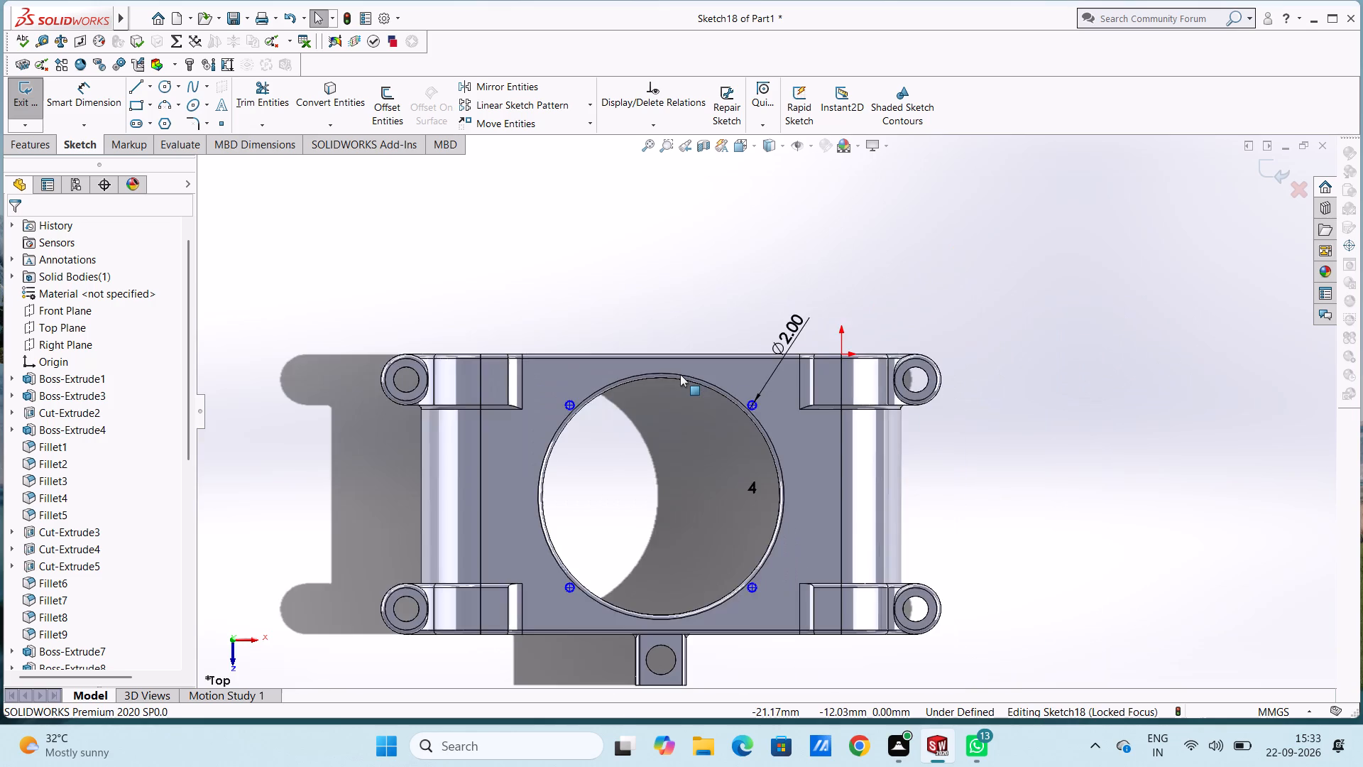
{"action": "scroll", "coordinate": [680, 374], "scroll_direction": "up", "scroll_amount": 3}
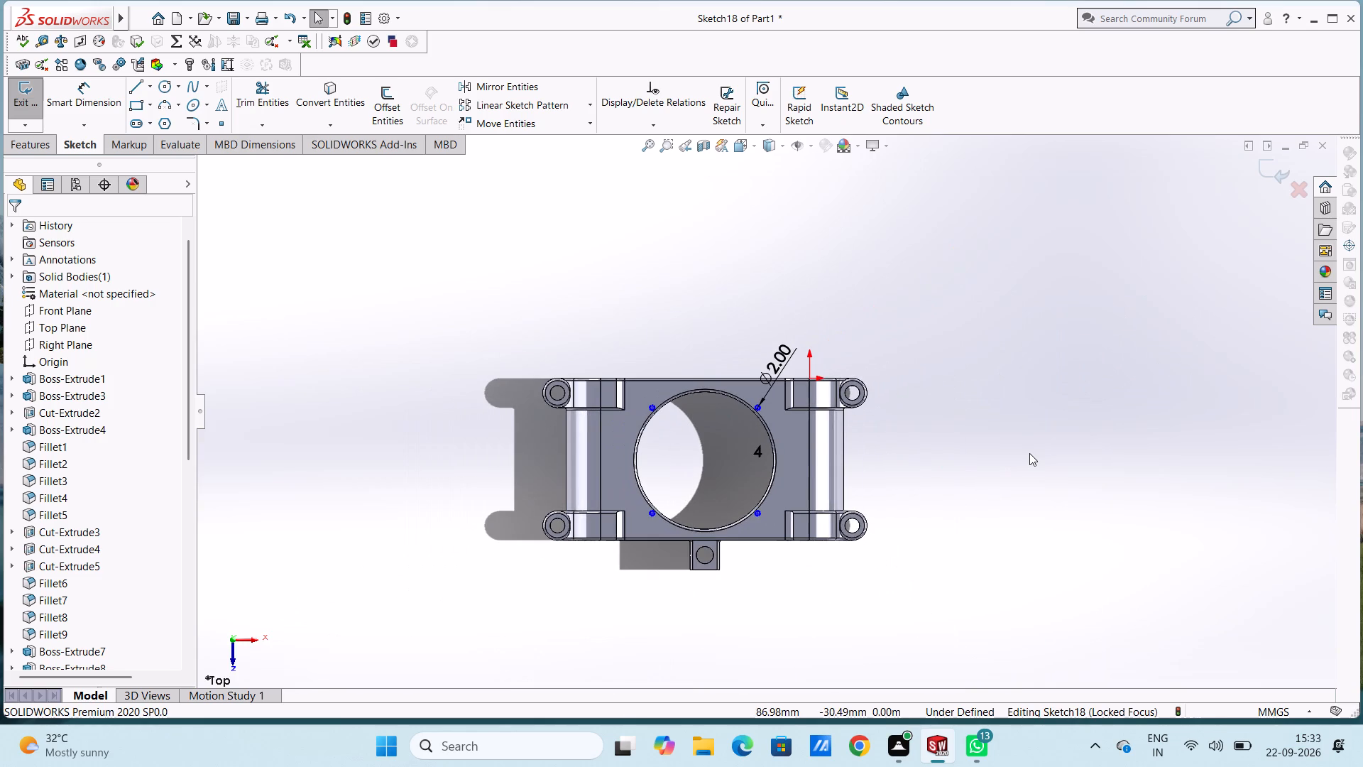
{"action": "middle_click_drag", "start_coordinate": [994, 429], "coordinate": [971, 469]}
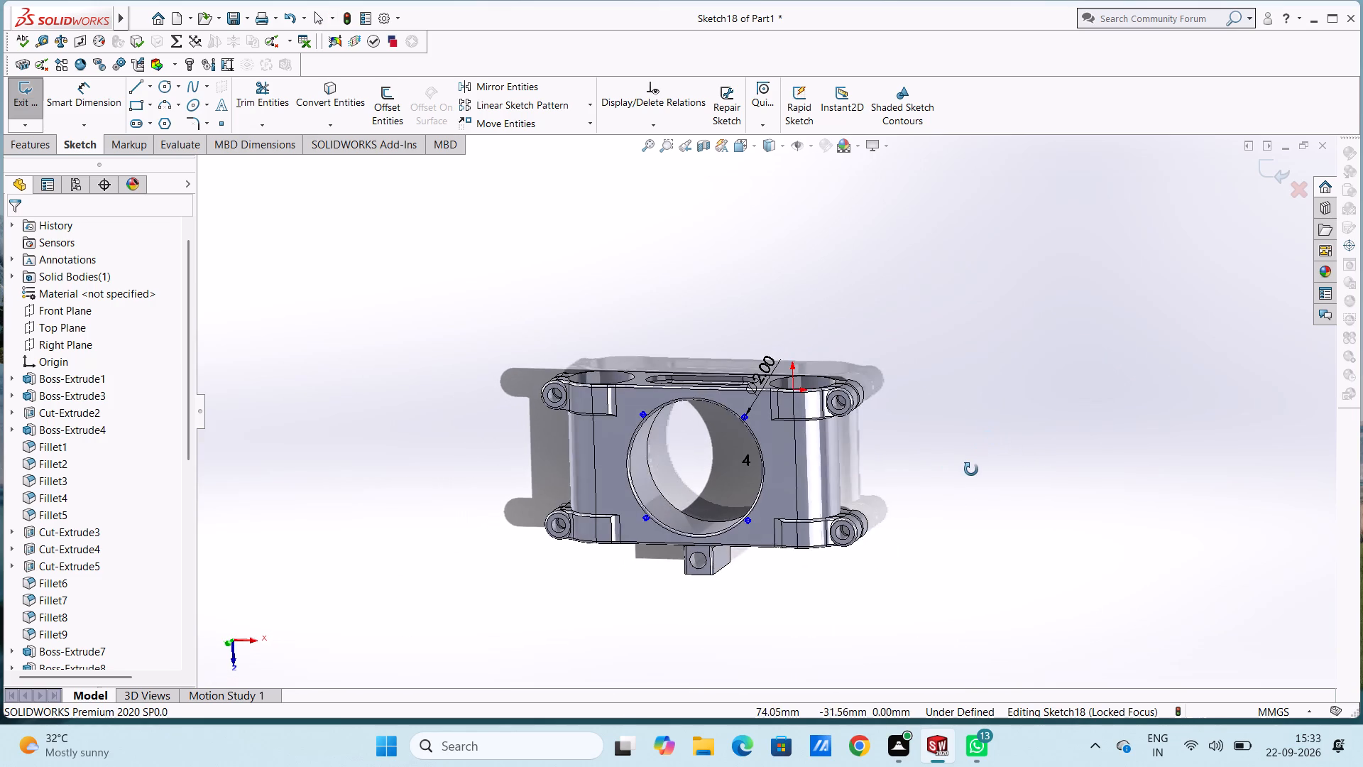
{"action": "middle_click_drag", "start_coordinate": [971, 469], "coordinate": [966, 477]}
{"action": "scroll", "coordinate": [968, 477], "scroll_direction": "down", "scroll_amount": 4}
{"action": "scroll", "coordinate": [892, 478], "scroll_direction": "up", "scroll_amount": 3}
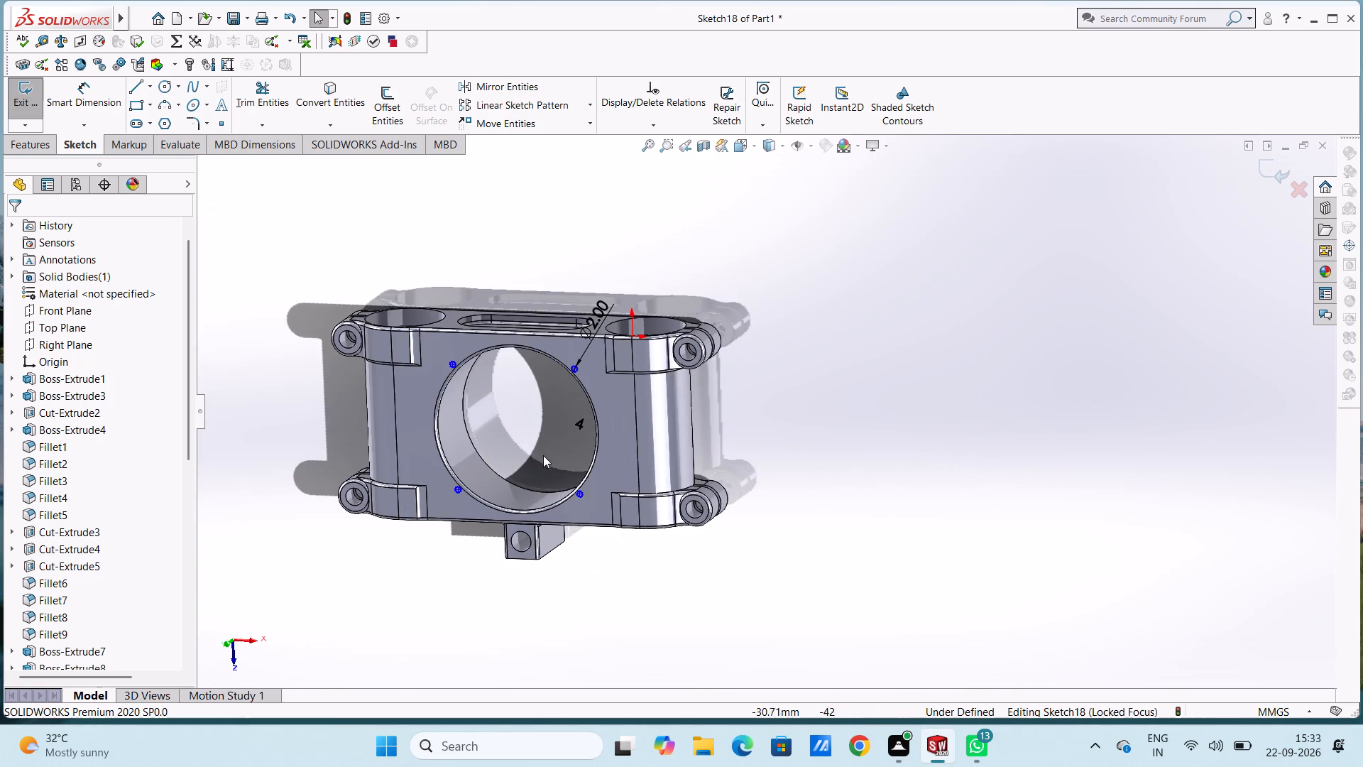
{"action": "scroll", "coordinate": [540, 451], "scroll_direction": "down", "scroll_amount": 2}
{"action": "left_click", "coordinate": [33, 144]}
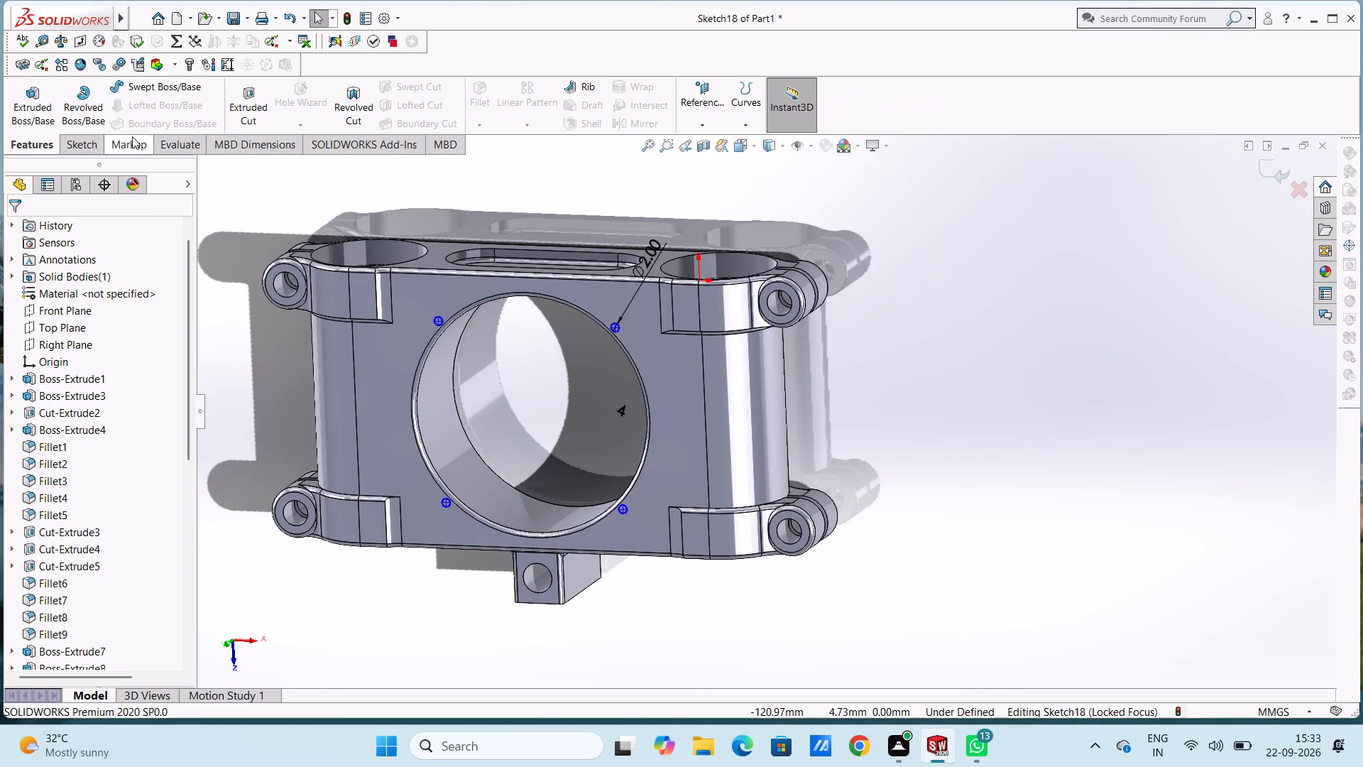
{"action": "left_click", "coordinate": [260, 111]}
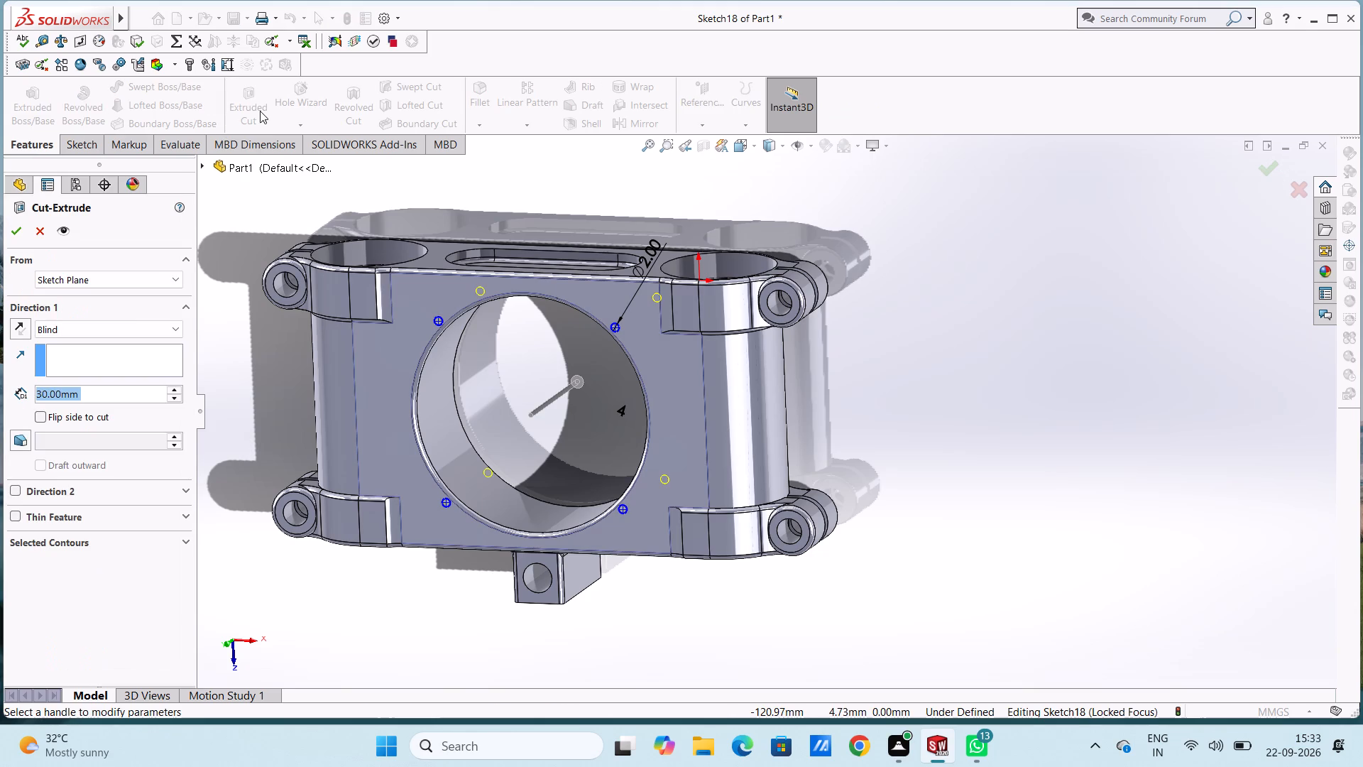
{"action": "type", "text": "70"}
{"action": "key", "text": "Return"}
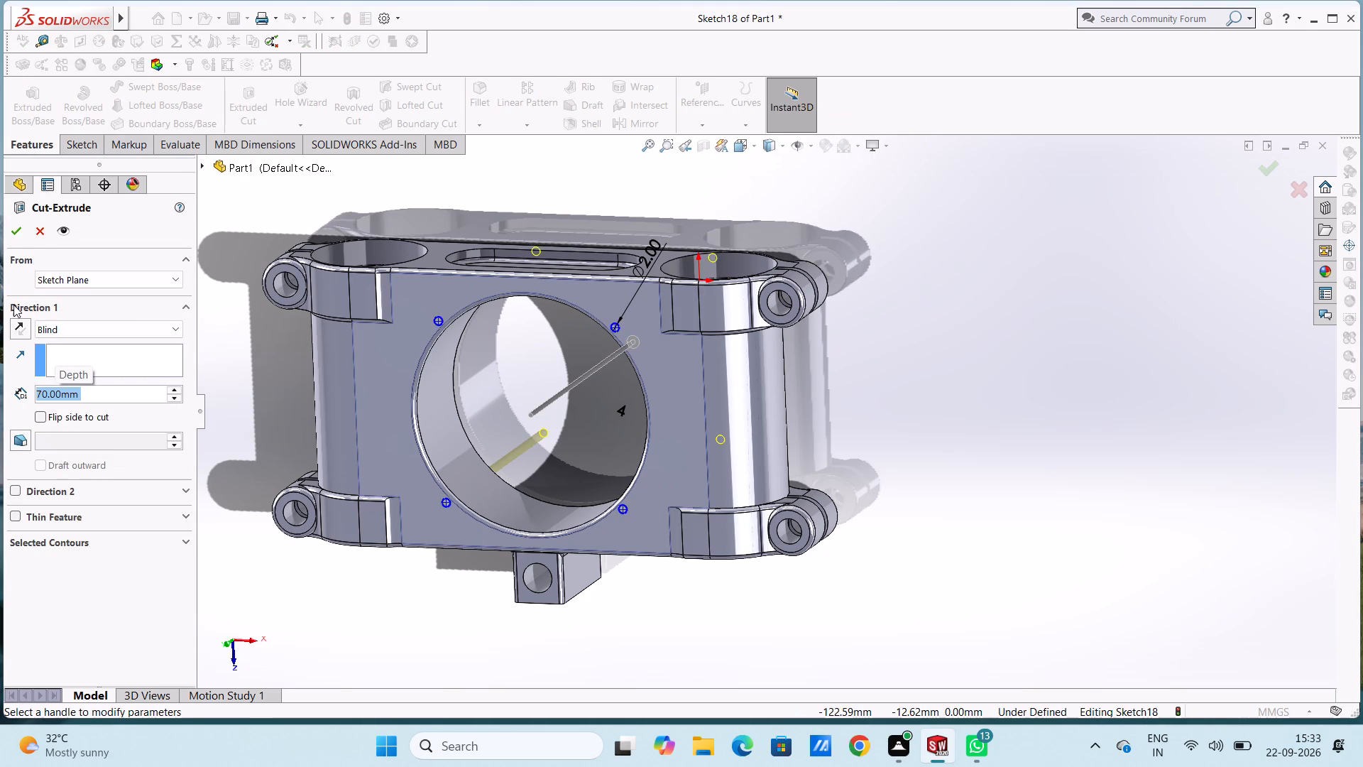
{"action": "left_click", "coordinate": [14, 233]}
{"action": "left_click", "coordinate": [231, 394]}
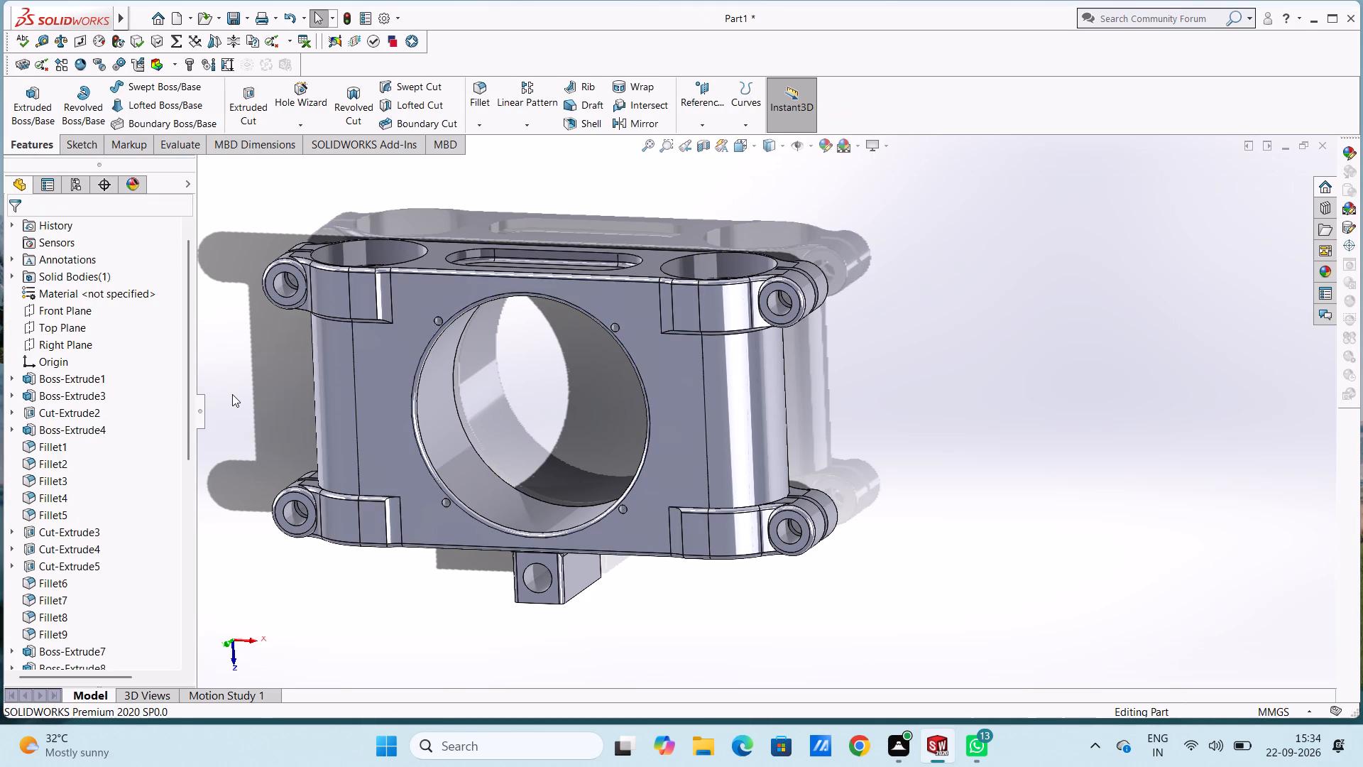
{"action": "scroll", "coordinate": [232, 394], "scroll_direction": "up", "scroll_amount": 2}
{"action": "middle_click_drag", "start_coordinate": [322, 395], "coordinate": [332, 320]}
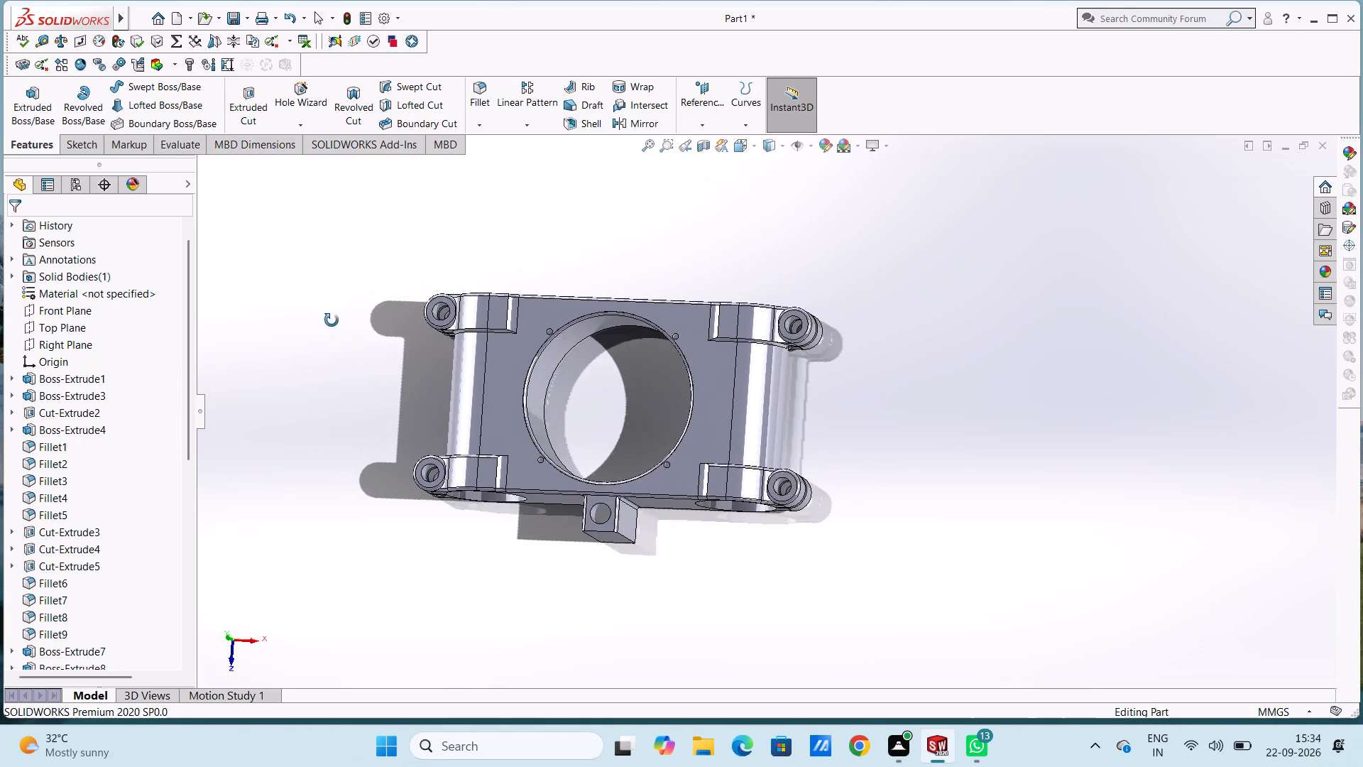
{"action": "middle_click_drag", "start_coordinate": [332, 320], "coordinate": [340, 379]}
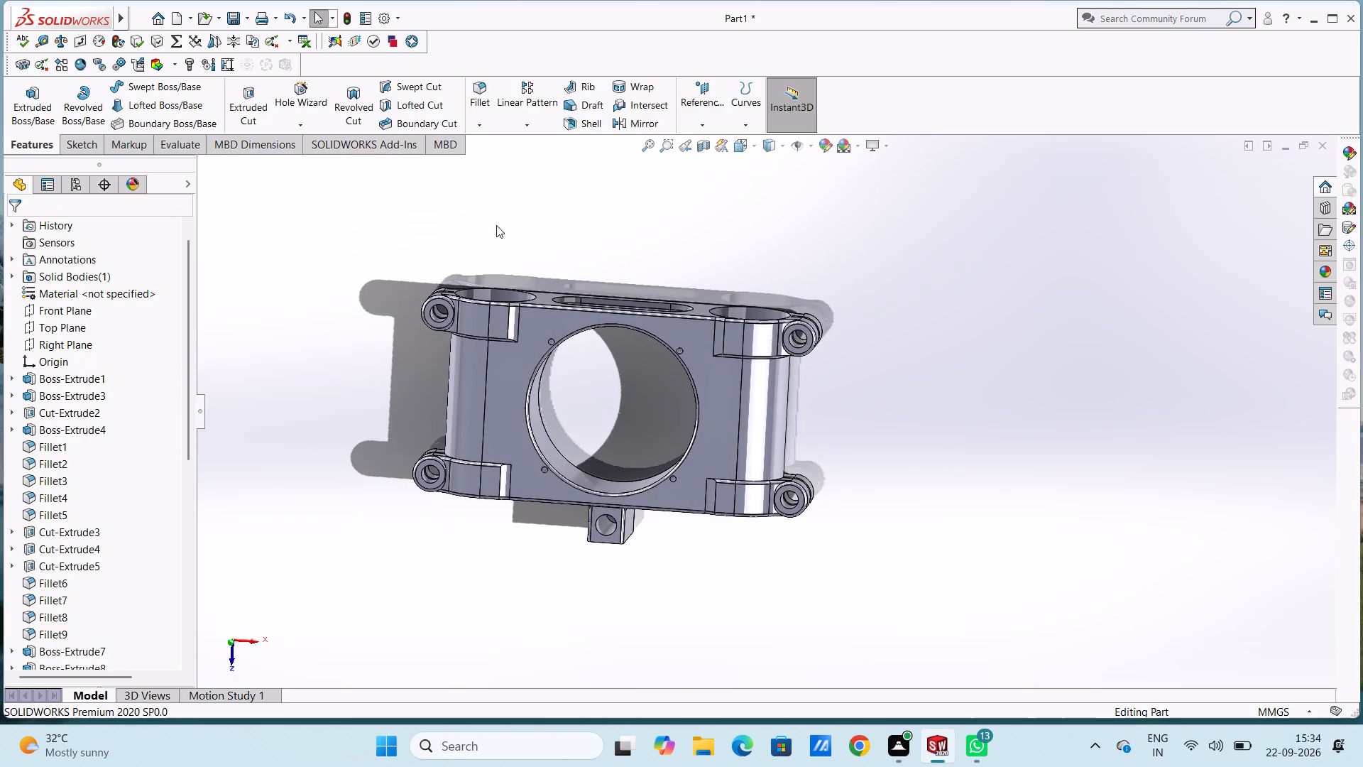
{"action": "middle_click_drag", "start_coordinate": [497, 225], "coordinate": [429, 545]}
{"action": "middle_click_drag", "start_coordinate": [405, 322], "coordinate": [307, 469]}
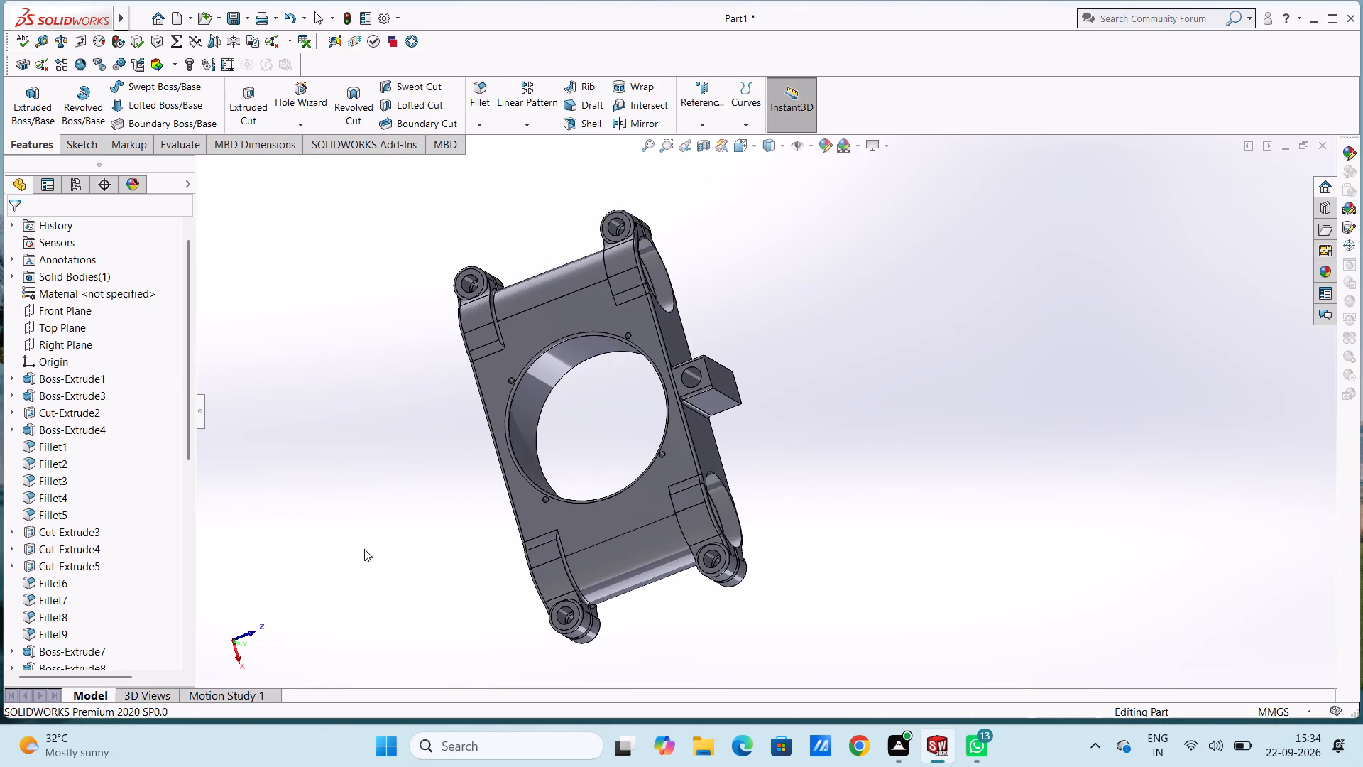
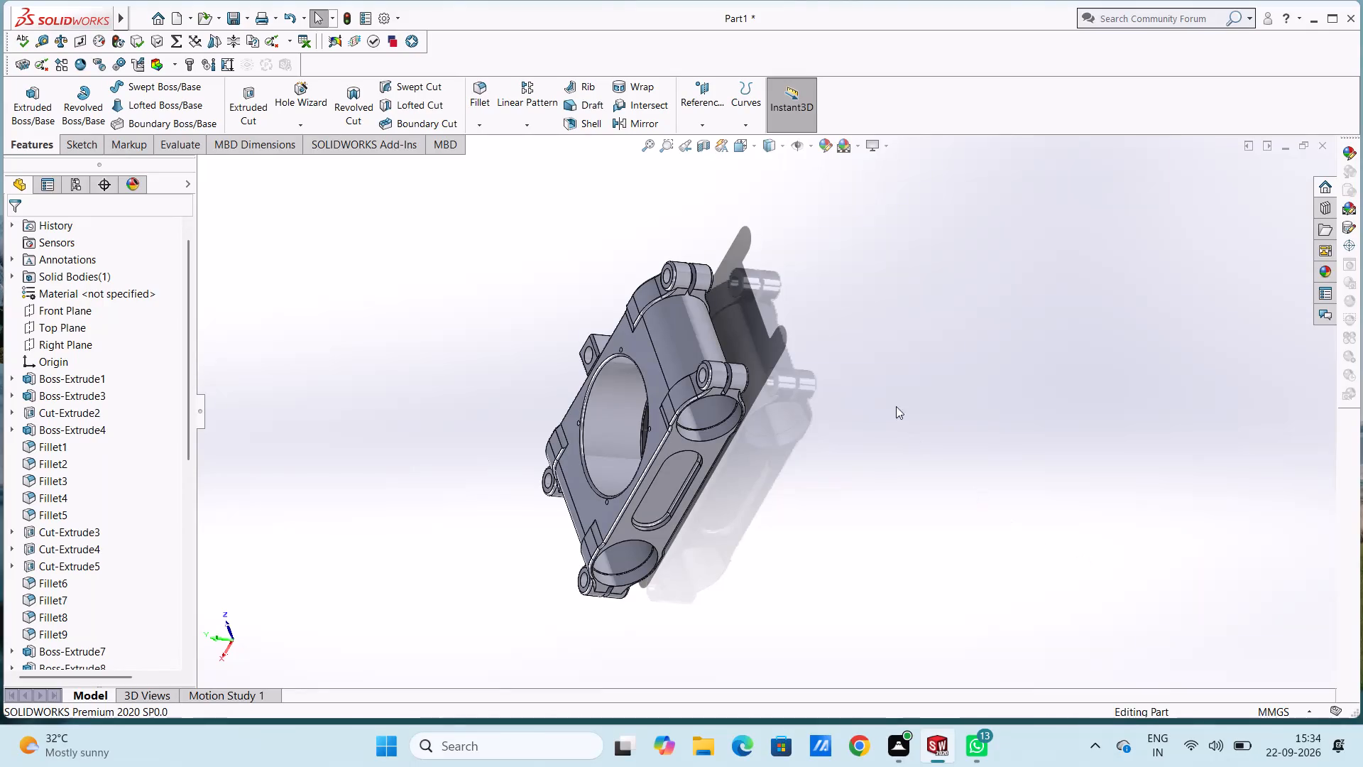
Examine the housing from all sides, then return it to the isometric view.
{"action": "middle_click_drag", "start_coordinate": [848, 354], "coordinate": [1083, 535]}
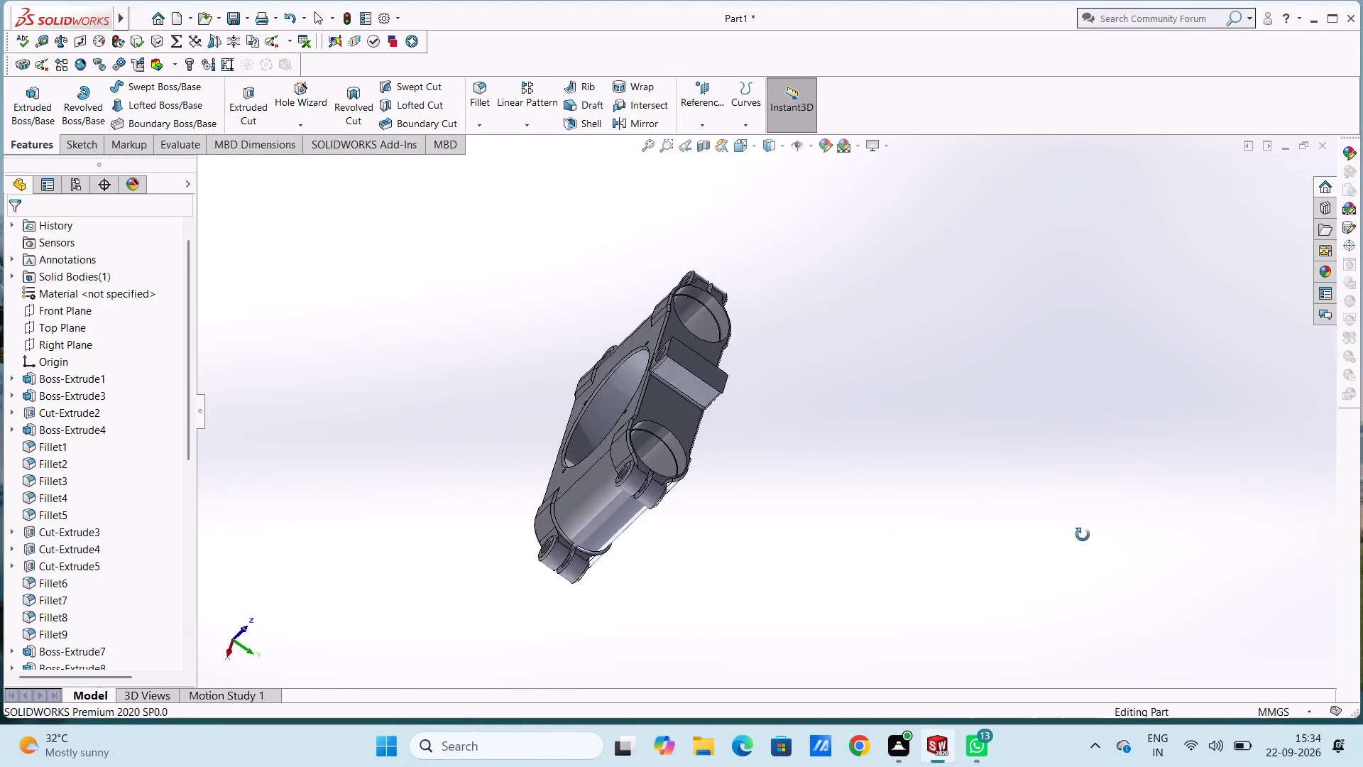
{"action": "middle_click_drag", "start_coordinate": [1083, 535], "coordinate": [614, 592]}
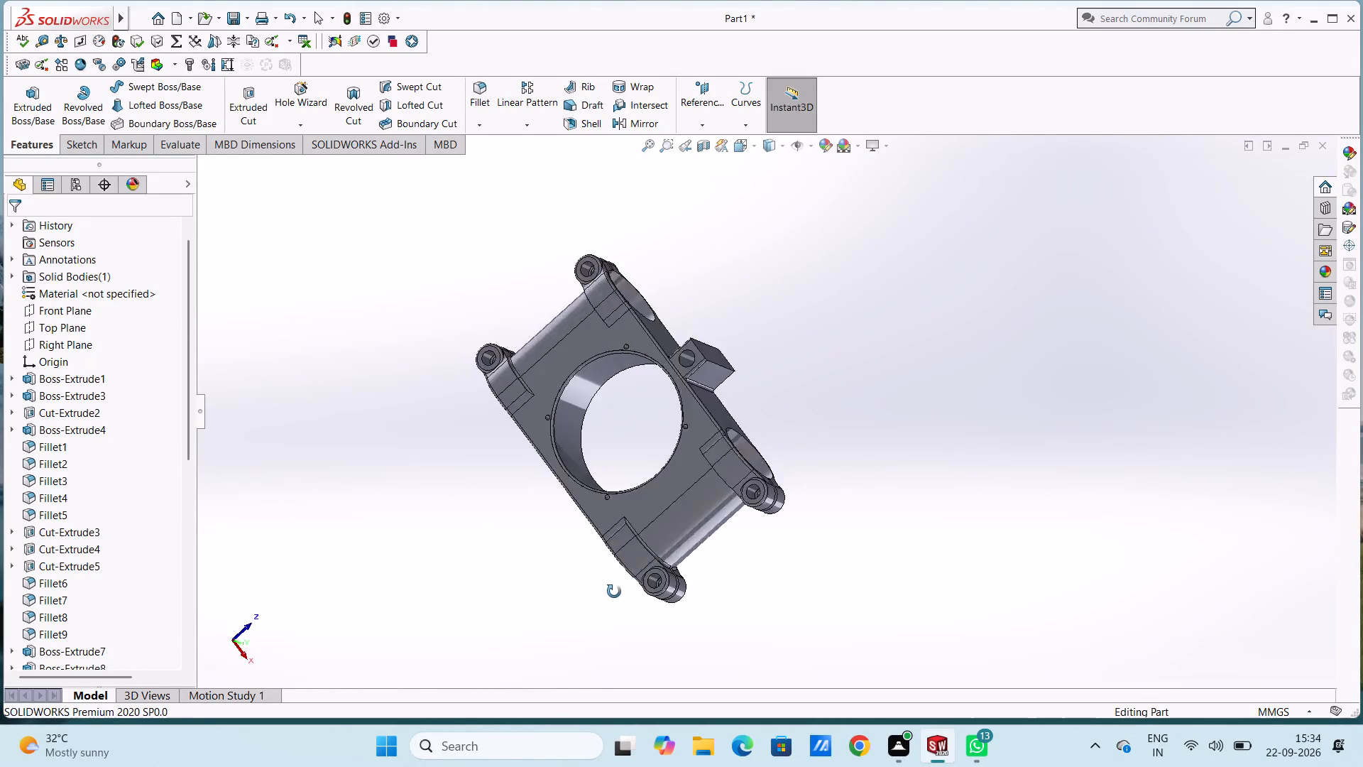
{"action": "middle_click_drag", "start_coordinate": [614, 592], "coordinate": [770, 535]}
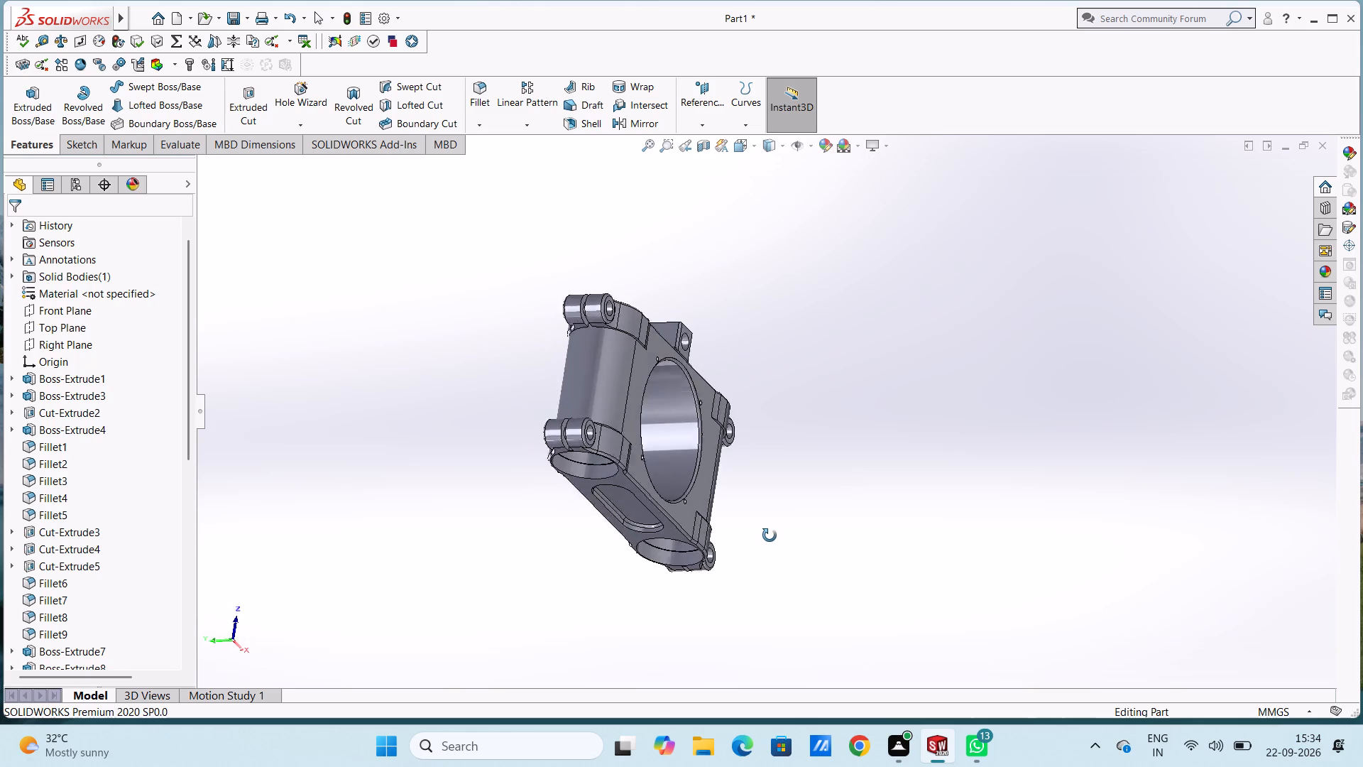
{"action": "middle_click_drag", "start_coordinate": [770, 535], "coordinate": [718, 493]}
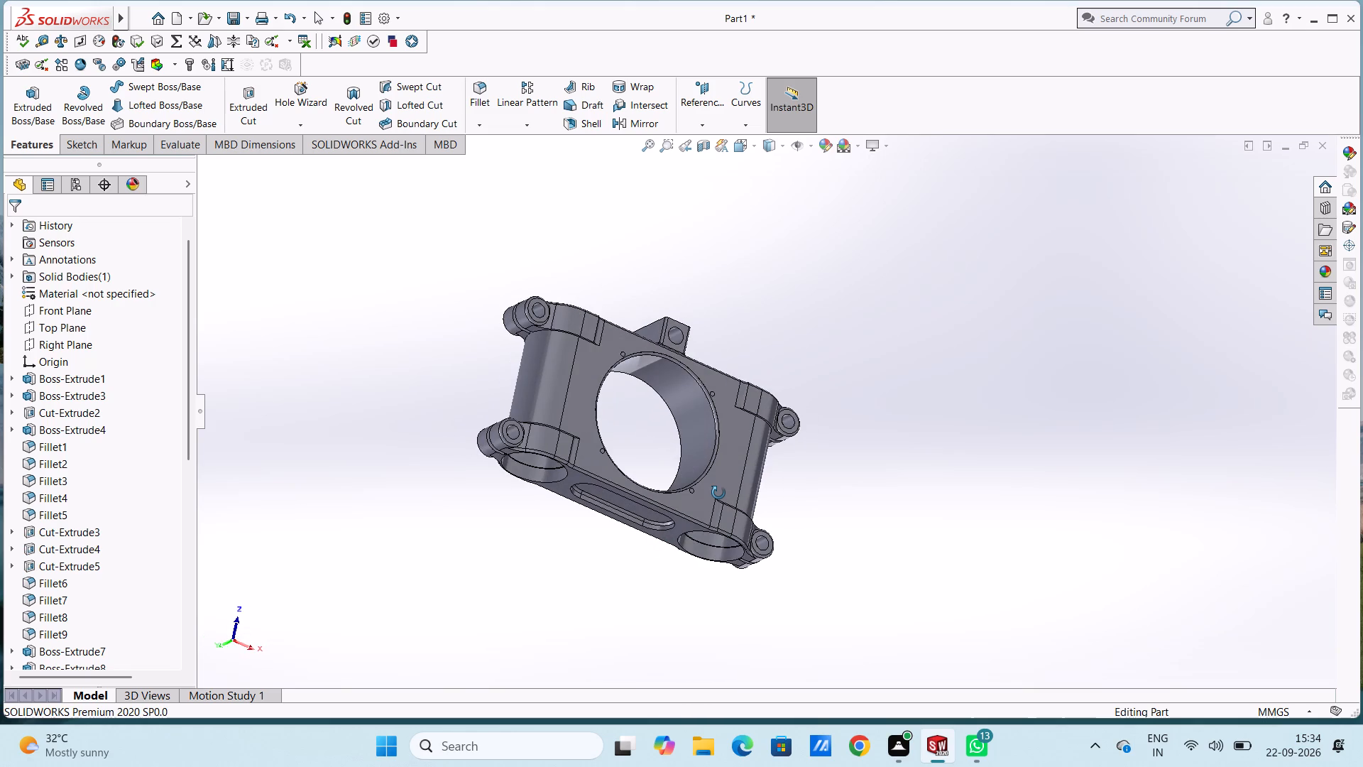
{"action": "middle_click_drag", "start_coordinate": [718, 493], "coordinate": [723, 493]}
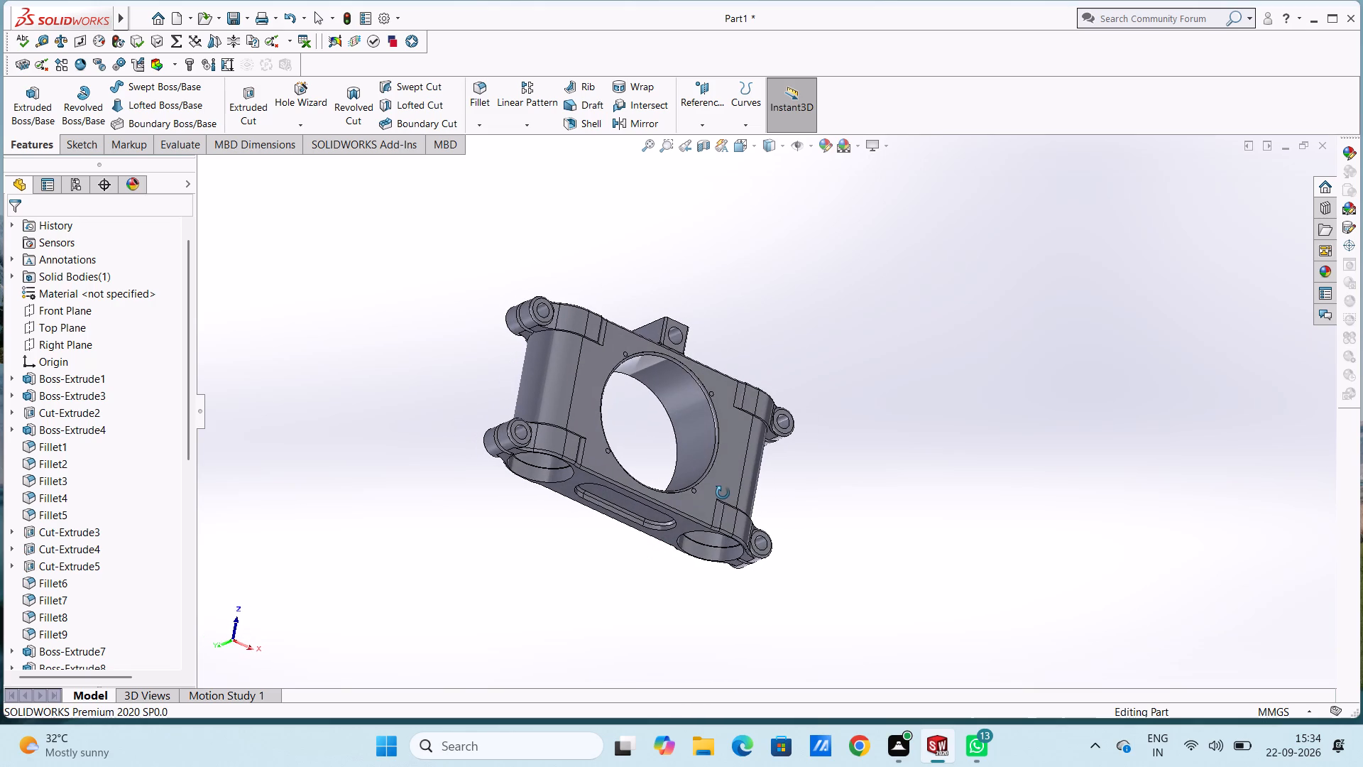
{"action": "middle_click_drag", "start_coordinate": [723, 493], "coordinate": [566, 538]}
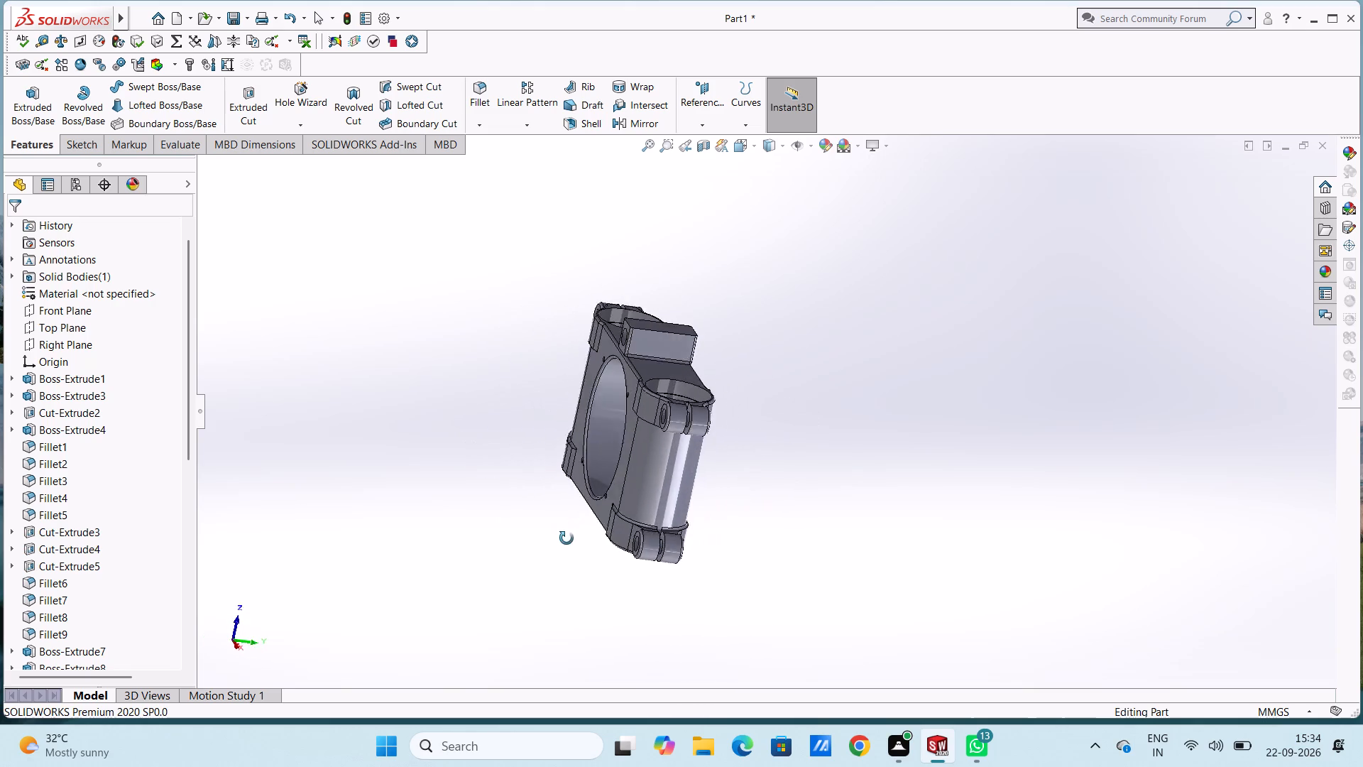
{"action": "middle_click_drag", "start_coordinate": [566, 538], "coordinate": [925, 520]}
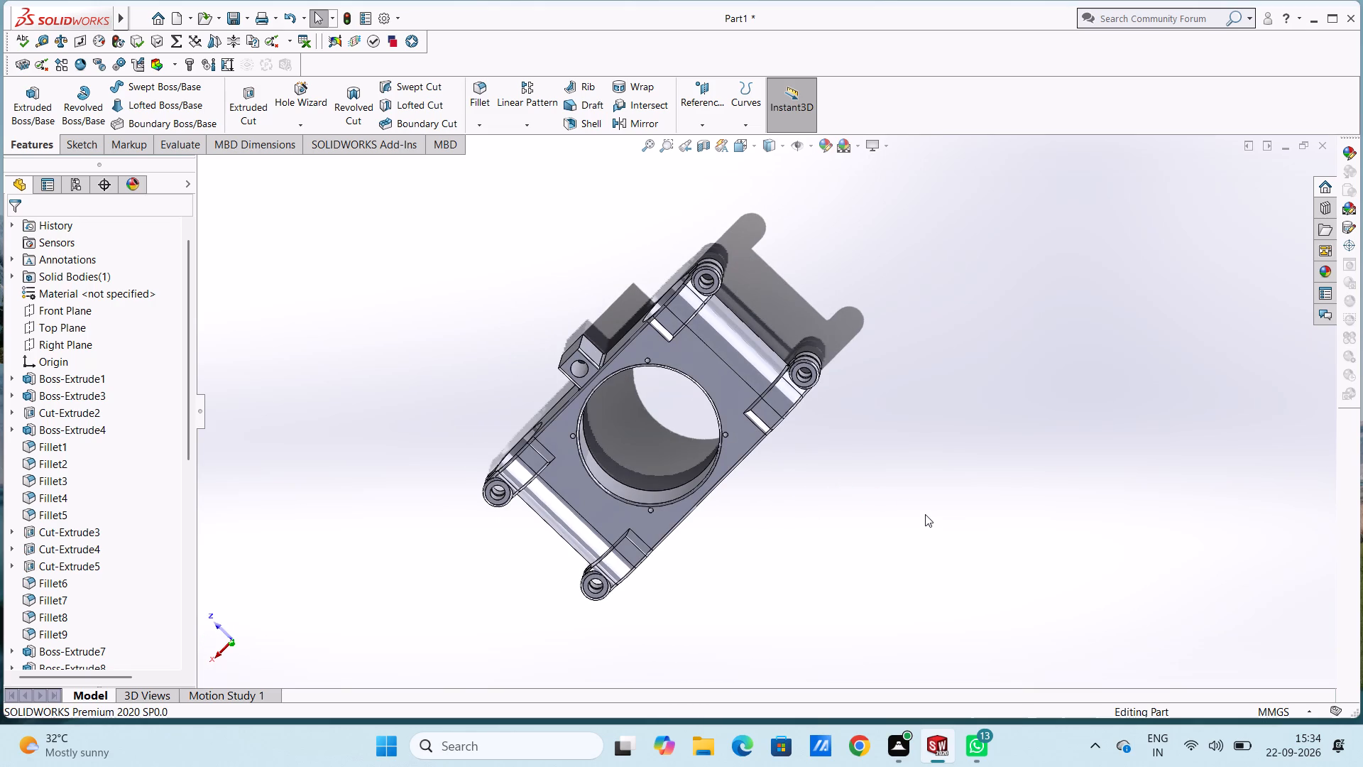
{"action": "key", "text": "Escape"}
{"action": "key", "text": "Escape"}
{"action": "key", "text": "ctrl+7"}
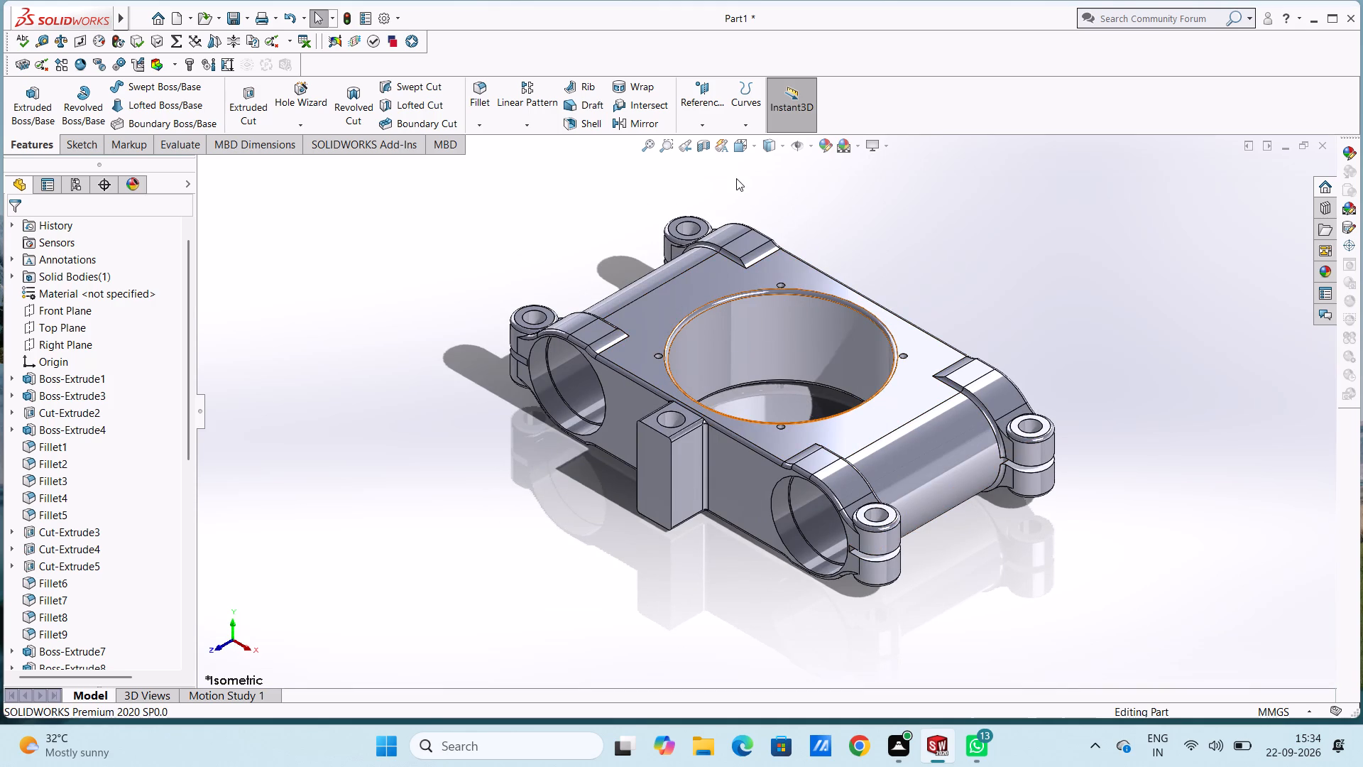
{"action": "key", "text": "Escape"}
{"action": "key", "text": "Escape"}
{"action": "key", "text": "Escape"}
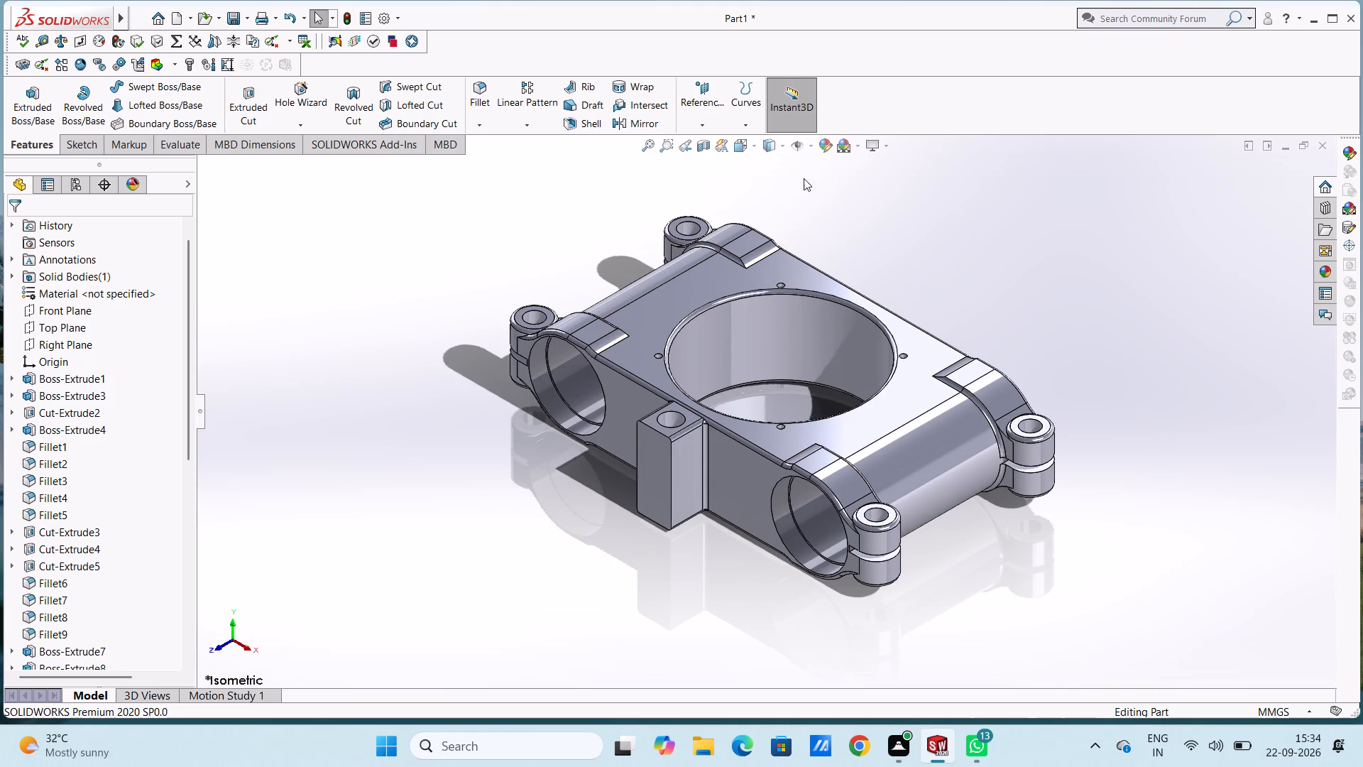
Apply a yellow color from the standard swatches to the whole part.
{"action": "left_click", "coordinate": [825, 148]}
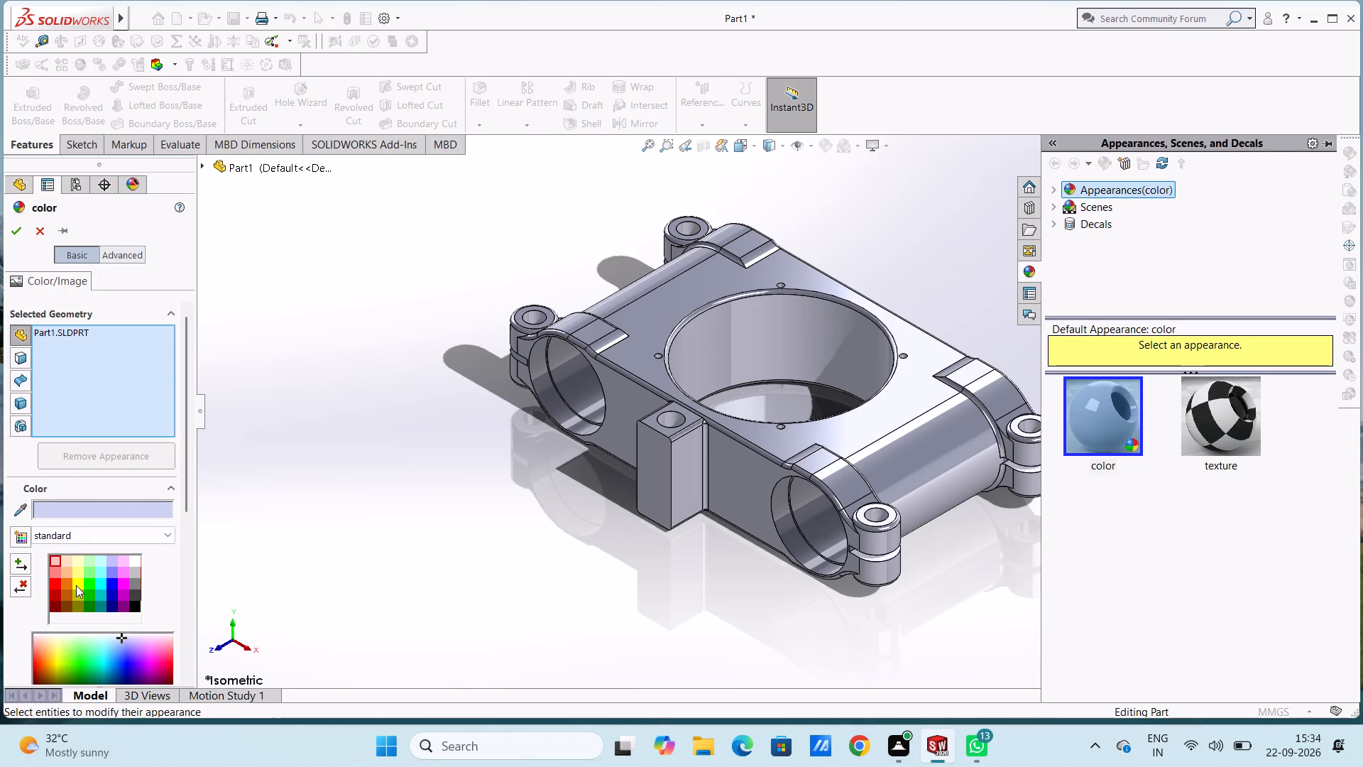
{"action": "left_click", "coordinate": [77, 582]}
{"action": "left_click", "coordinate": [76, 597]}
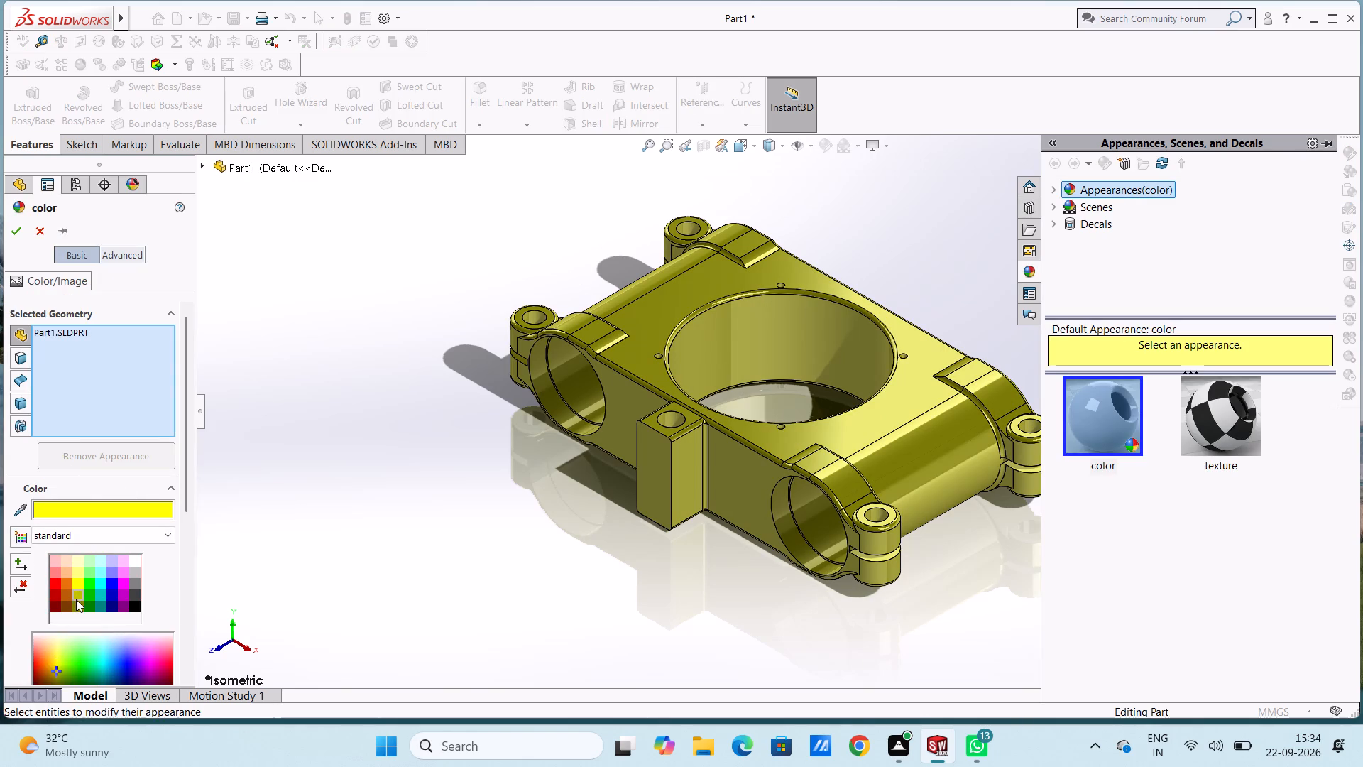
{"action": "left_click", "coordinate": [15, 235]}
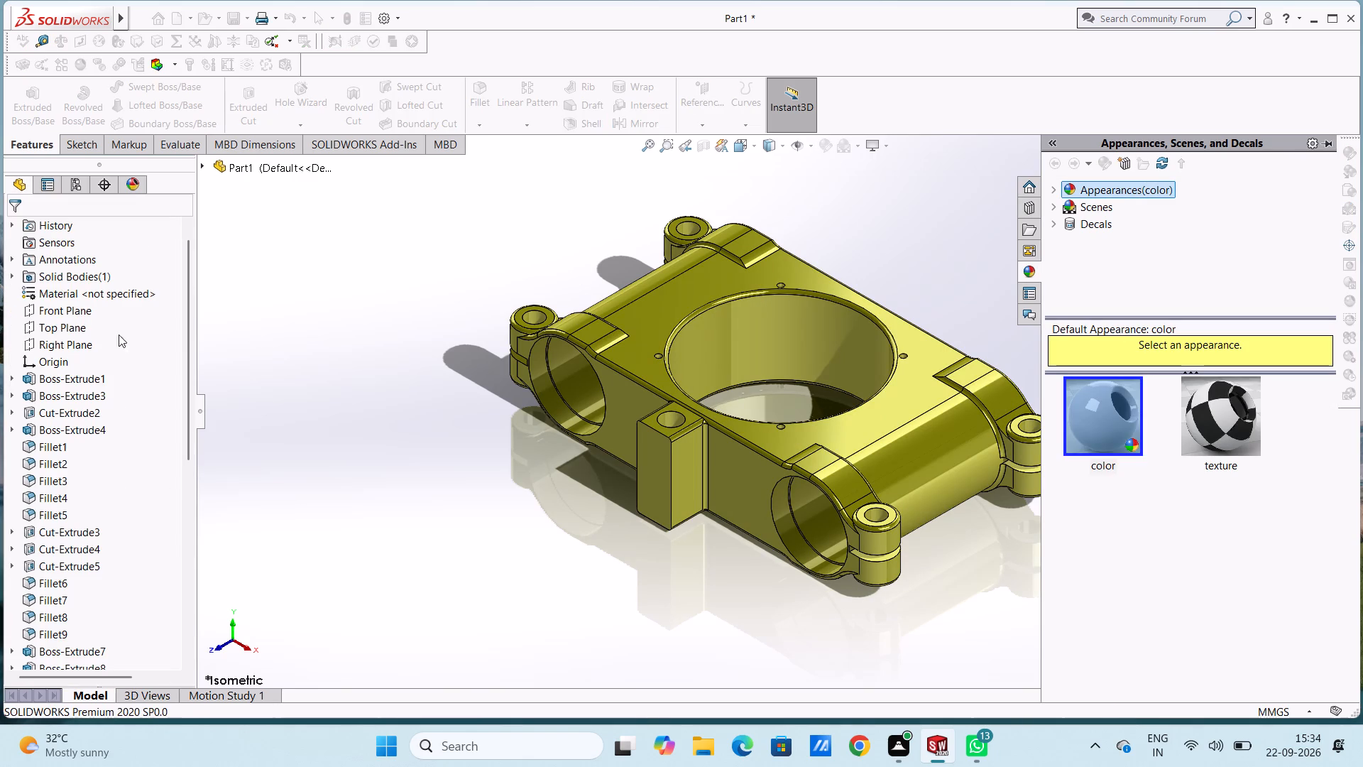
{"action": "left_click", "coordinate": [378, 349]}
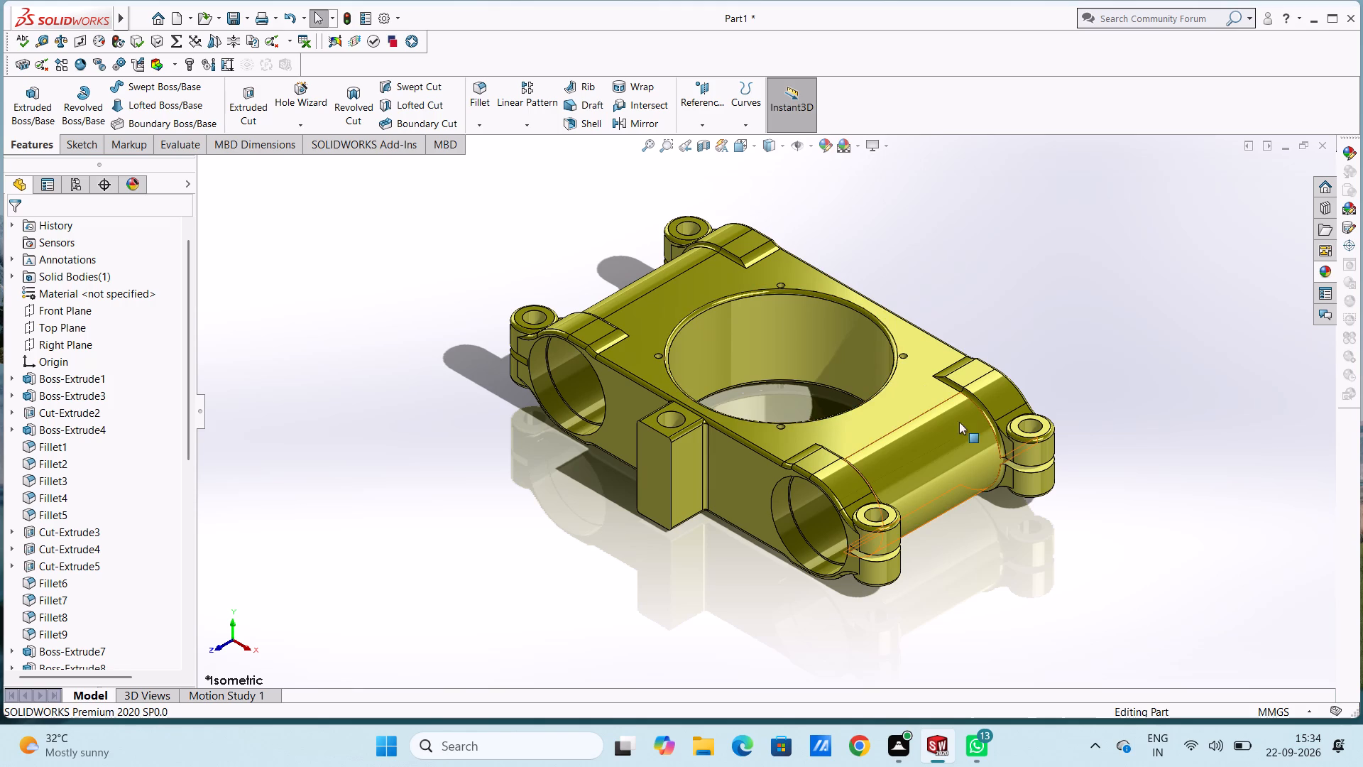
Apply the chromium plate metal appearance to both inner faces of the side bore beside the nearest clamp lug.
{"action": "scroll", "coordinate": [801, 551], "scroll_direction": "down", "scroll_amount": 4}
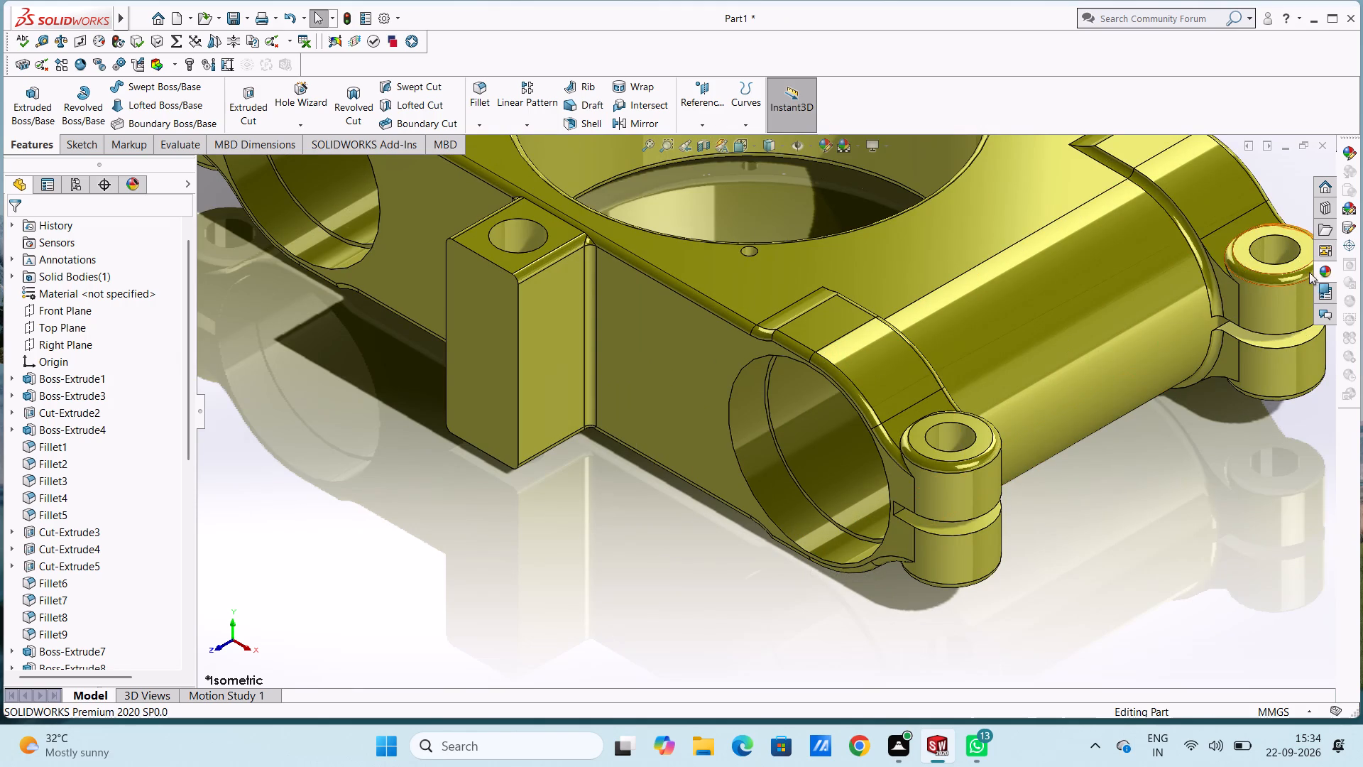
{"action": "left_click", "coordinate": [1317, 273]}
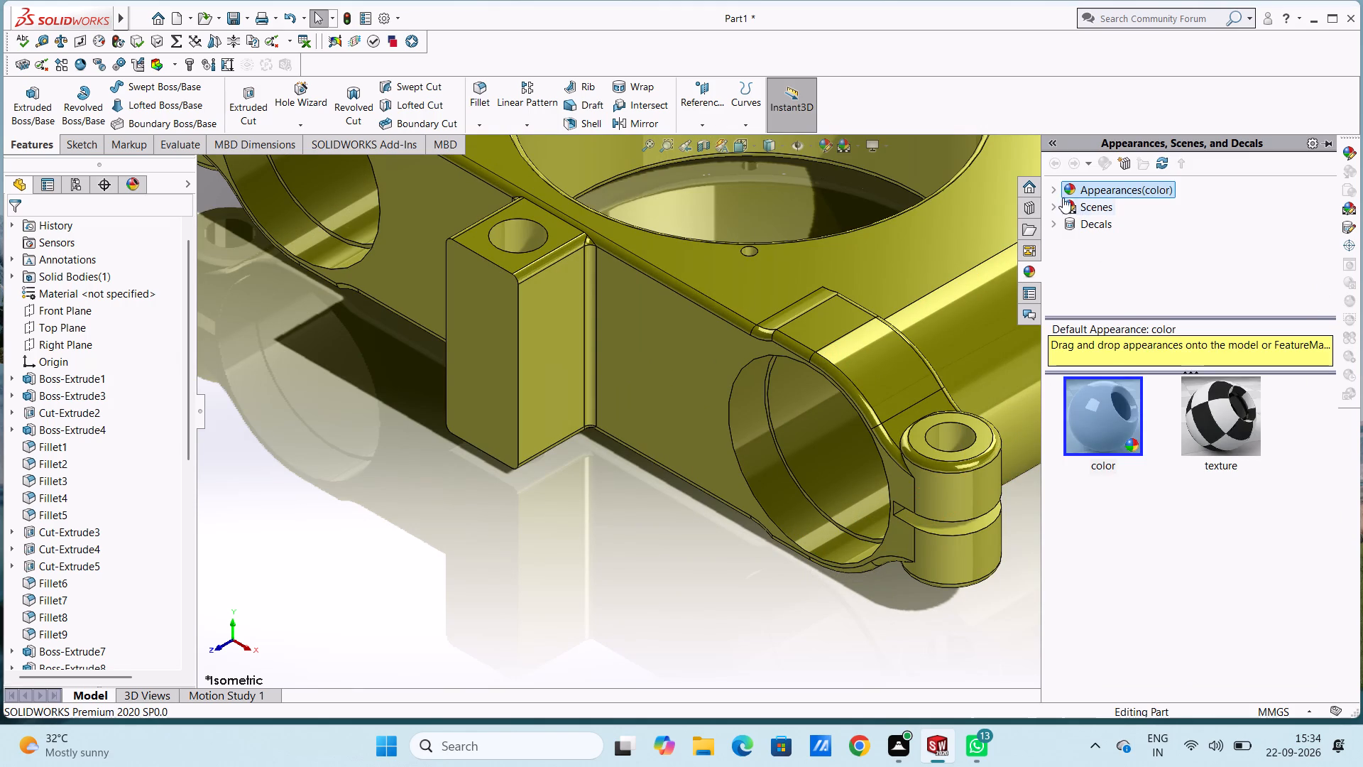
{"action": "left_click", "coordinate": [1052, 190]}
{"action": "left_click", "coordinate": [1097, 220]}
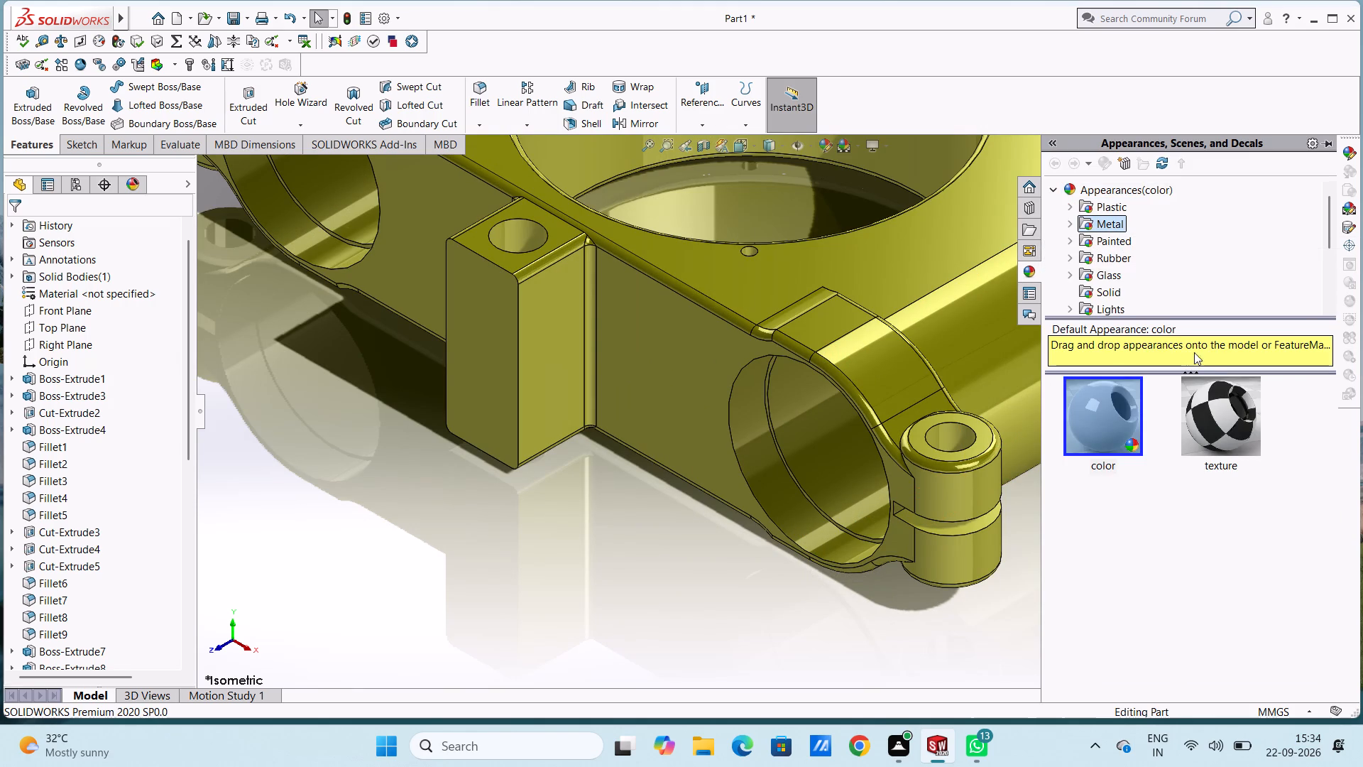
{"action": "left_click_drag", "start_coordinate": [1225, 412], "coordinate": [767, 467]}
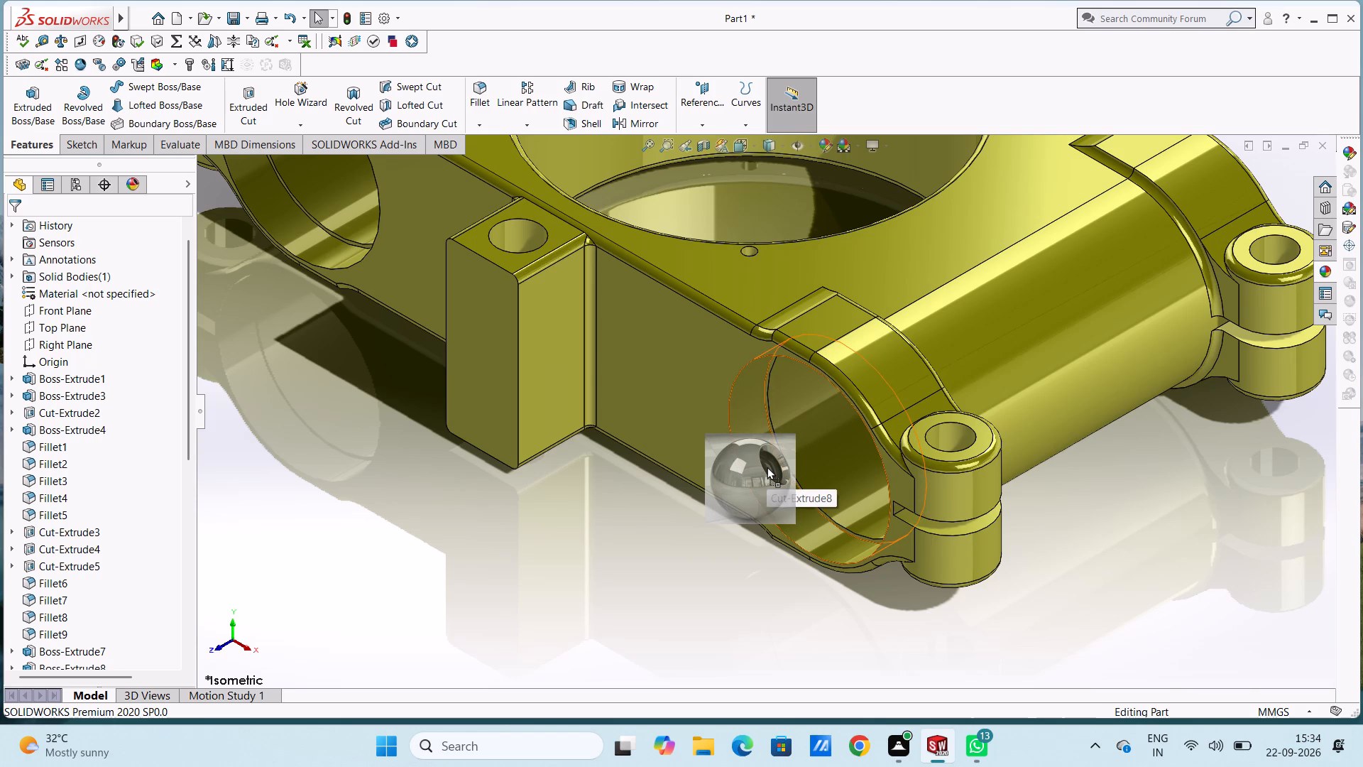
{"action": "left_click", "coordinate": [720, 470]}
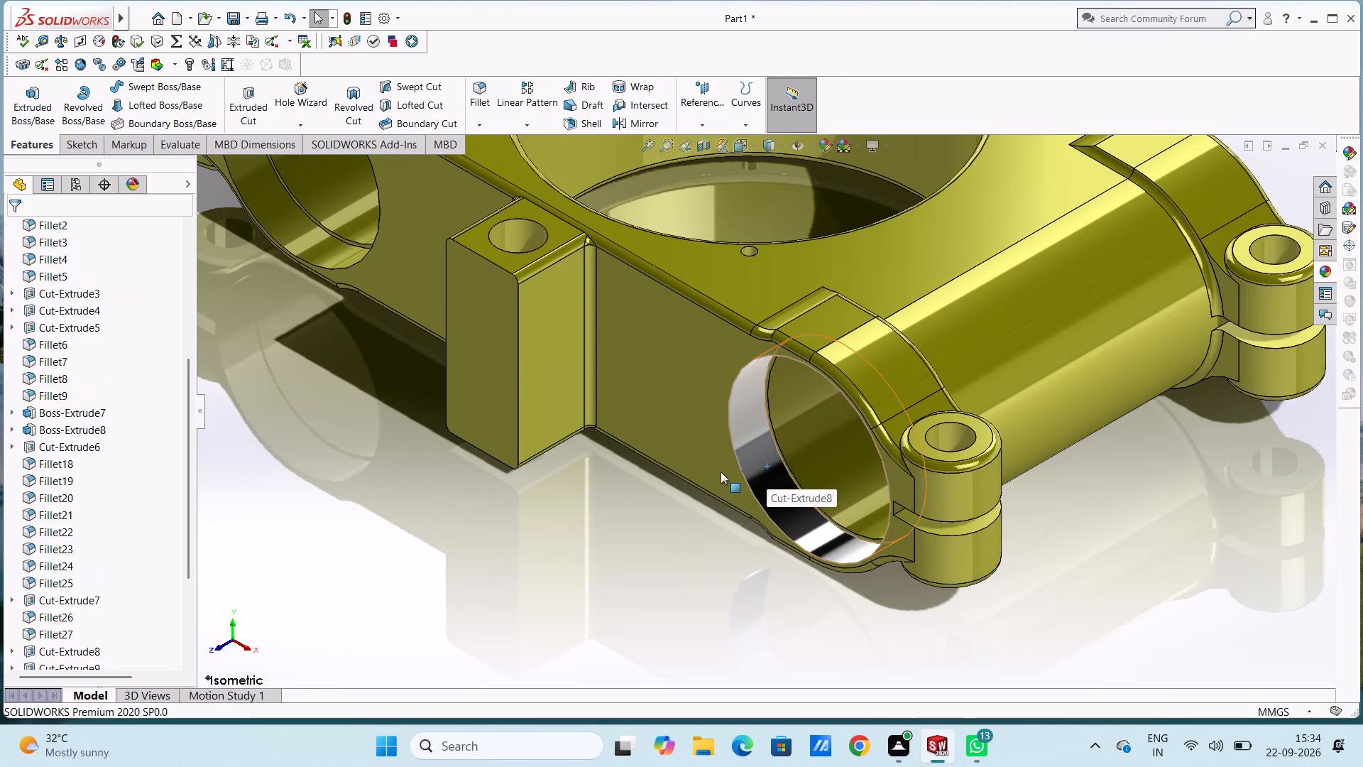
{"action": "scroll", "coordinate": [824, 421], "scroll_direction": "down", "scroll_amount": 5}
{"action": "left_click", "coordinate": [1318, 268]}
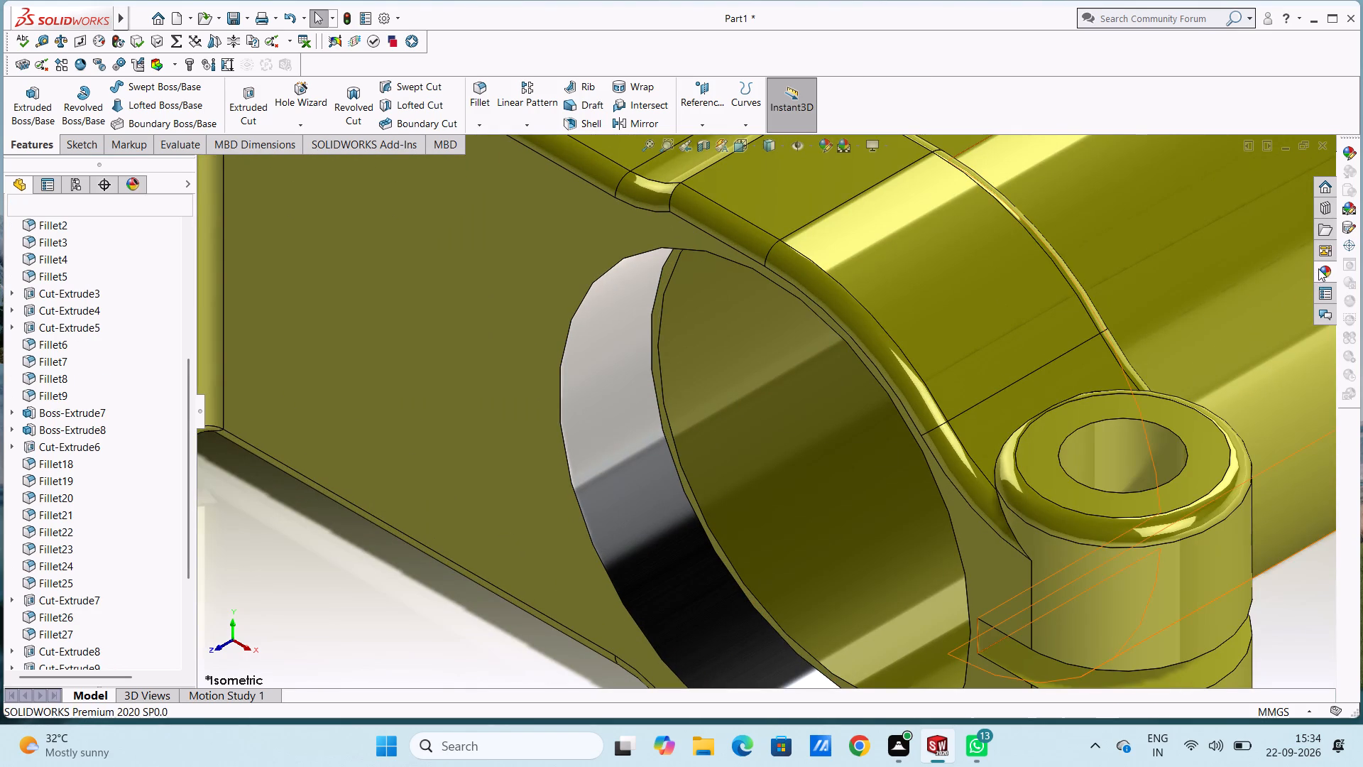
{"action": "left_click_drag", "start_coordinate": [1233, 399], "coordinate": [813, 467]}
{"action": "left_click", "coordinate": [813, 467]}
{"action": "scroll", "coordinate": [813, 467], "scroll_direction": "up", "scroll_amount": 8}
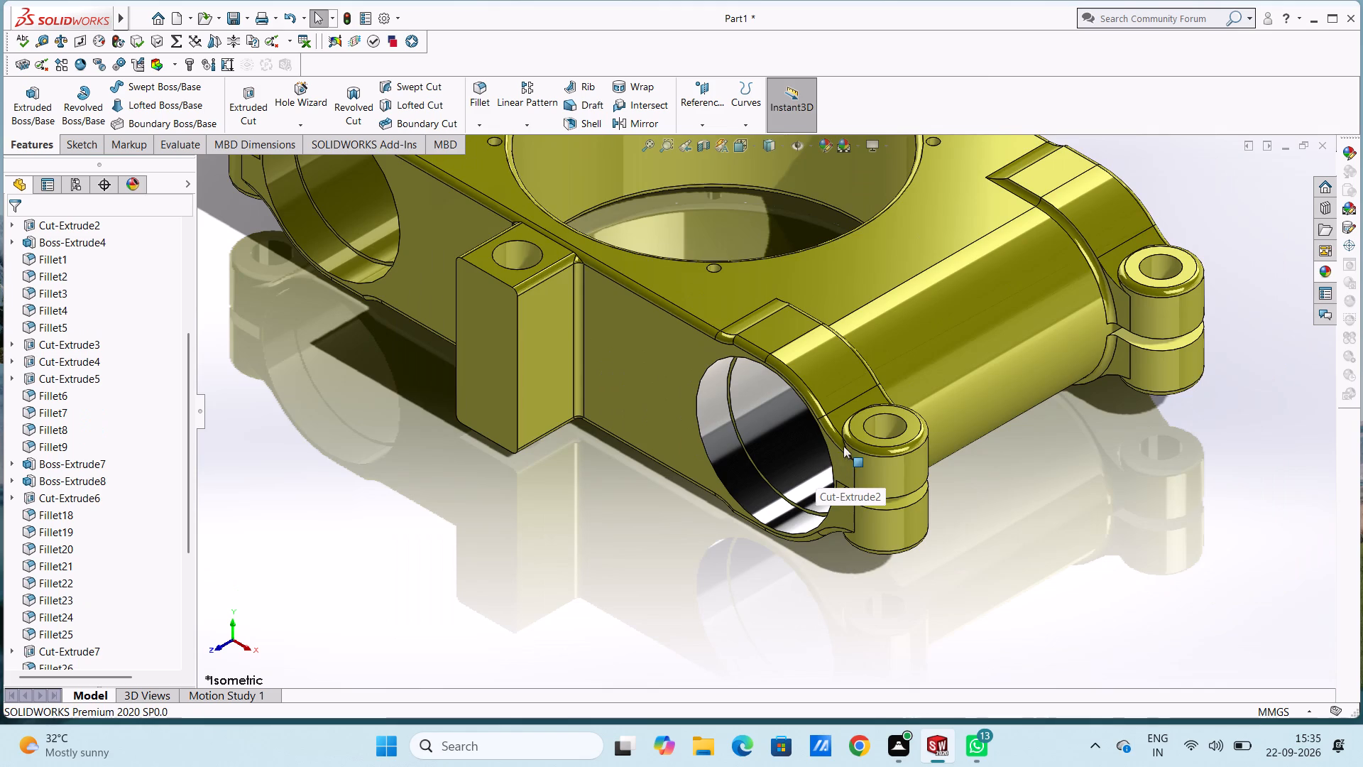
Apply the chromium plate appearance to the hole face of the clamp lug beside the chromed side bore.
{"action": "scroll", "coordinate": [845, 435], "scroll_direction": "down", "scroll_amount": 9}
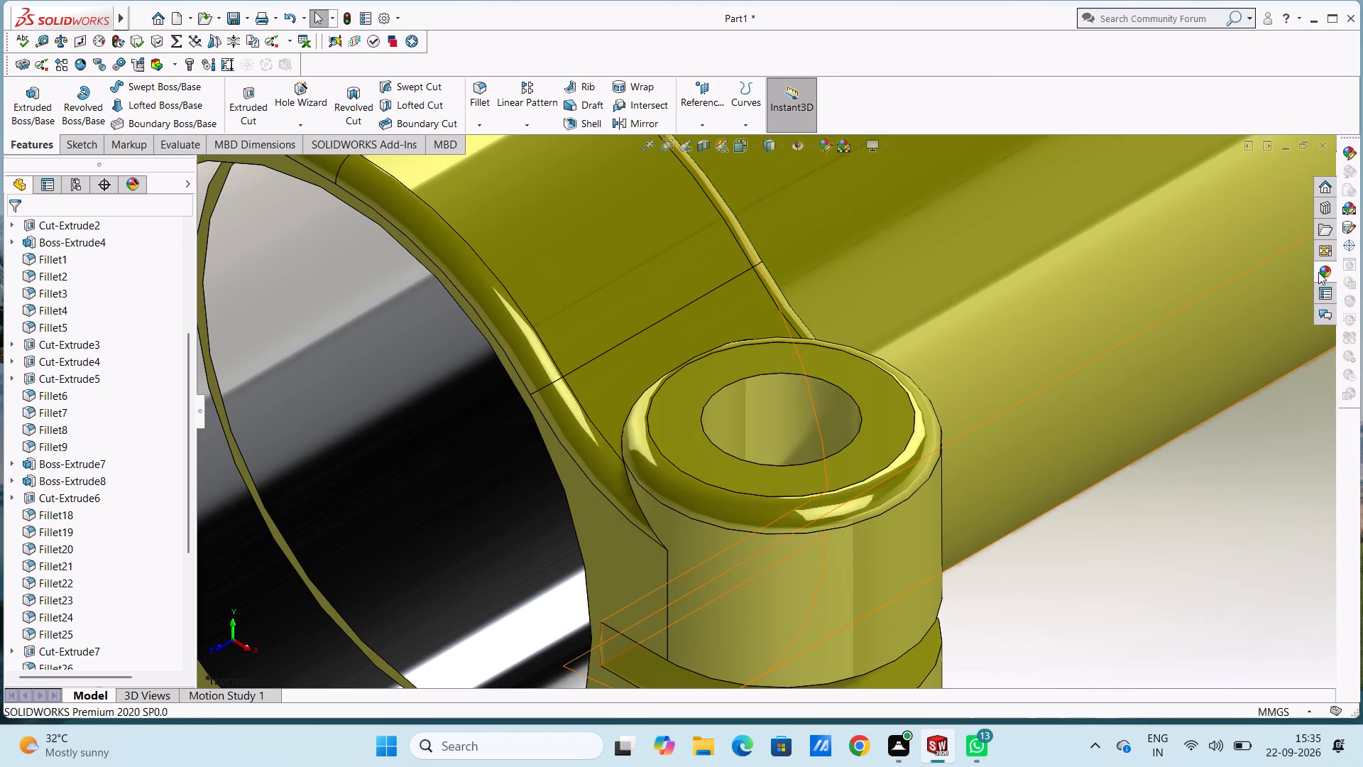
{"action": "left_click", "coordinate": [1318, 272]}
{"action": "left_click_drag", "start_coordinate": [1217, 413], "coordinate": [795, 410]}
{"action": "left_click", "coordinate": [795, 410]}
{"action": "scroll", "coordinate": [795, 410], "scroll_direction": "up", "scroll_amount": 8}
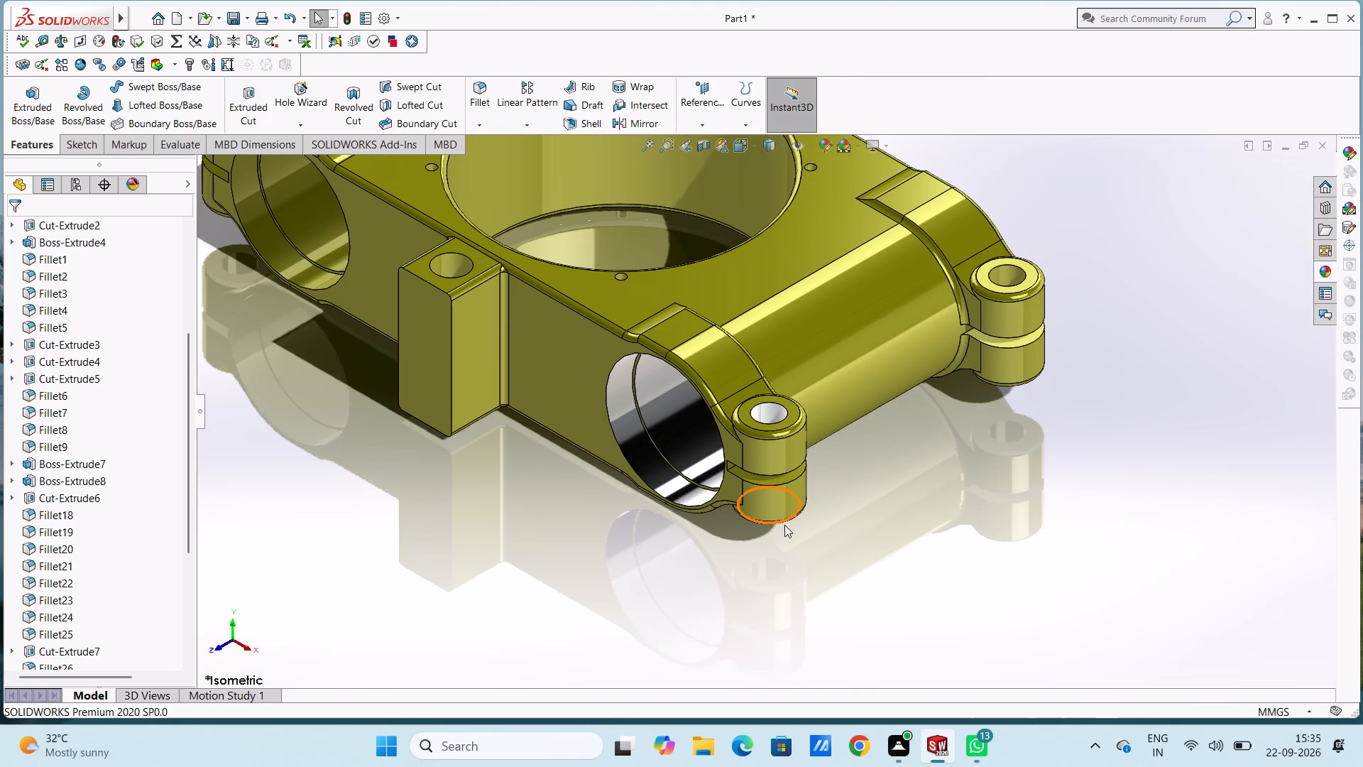
Apply the chromium plate appearance to the hole face of the other clamp lug on the same end of the housing.
{"action": "scroll", "coordinate": [975, 251], "scroll_direction": "down", "scroll_amount": 7}
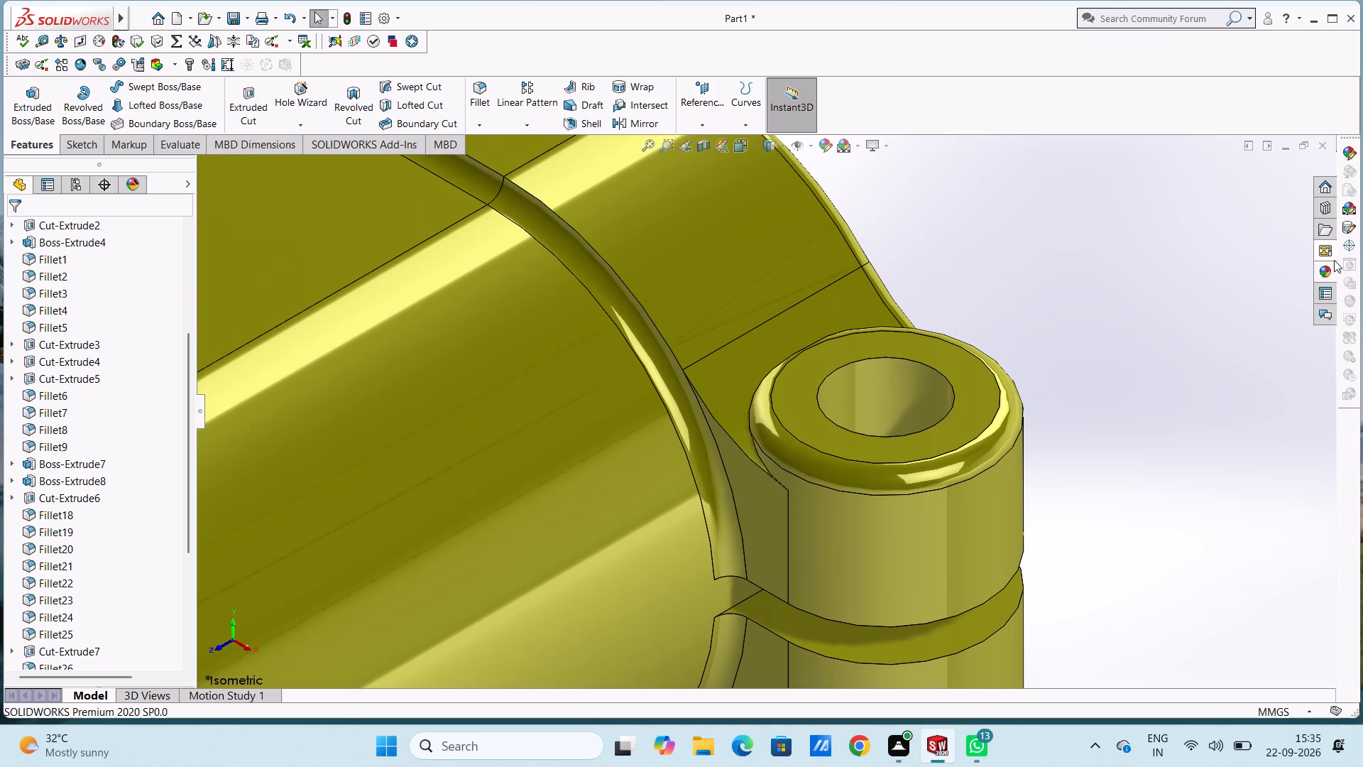
{"action": "left_click", "coordinate": [1329, 268]}
{"action": "left_click_drag", "start_coordinate": [1230, 409], "coordinate": [916, 385]}
{"action": "left_click", "coordinate": [916, 385]}
{"action": "scroll", "coordinate": [916, 385], "scroll_direction": "up", "scroll_amount": 10}
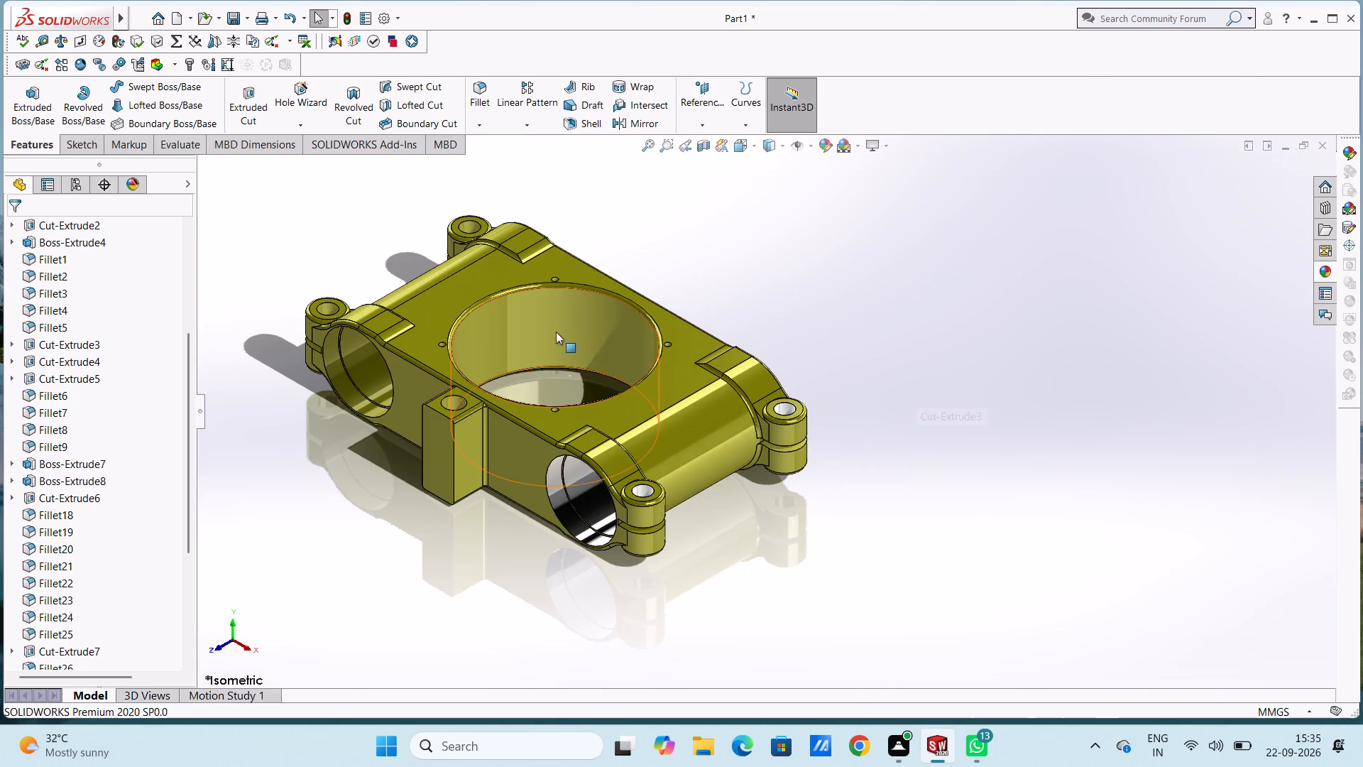
Apply the chromium plate appearance to the nearest of the four small holes around the large central bore.
{"action": "scroll", "coordinate": [556, 332], "scroll_direction": "down", "scroll_amount": 4}
{"action": "scroll", "coordinate": [589, 502], "scroll_direction": "down", "scroll_amount": 9}
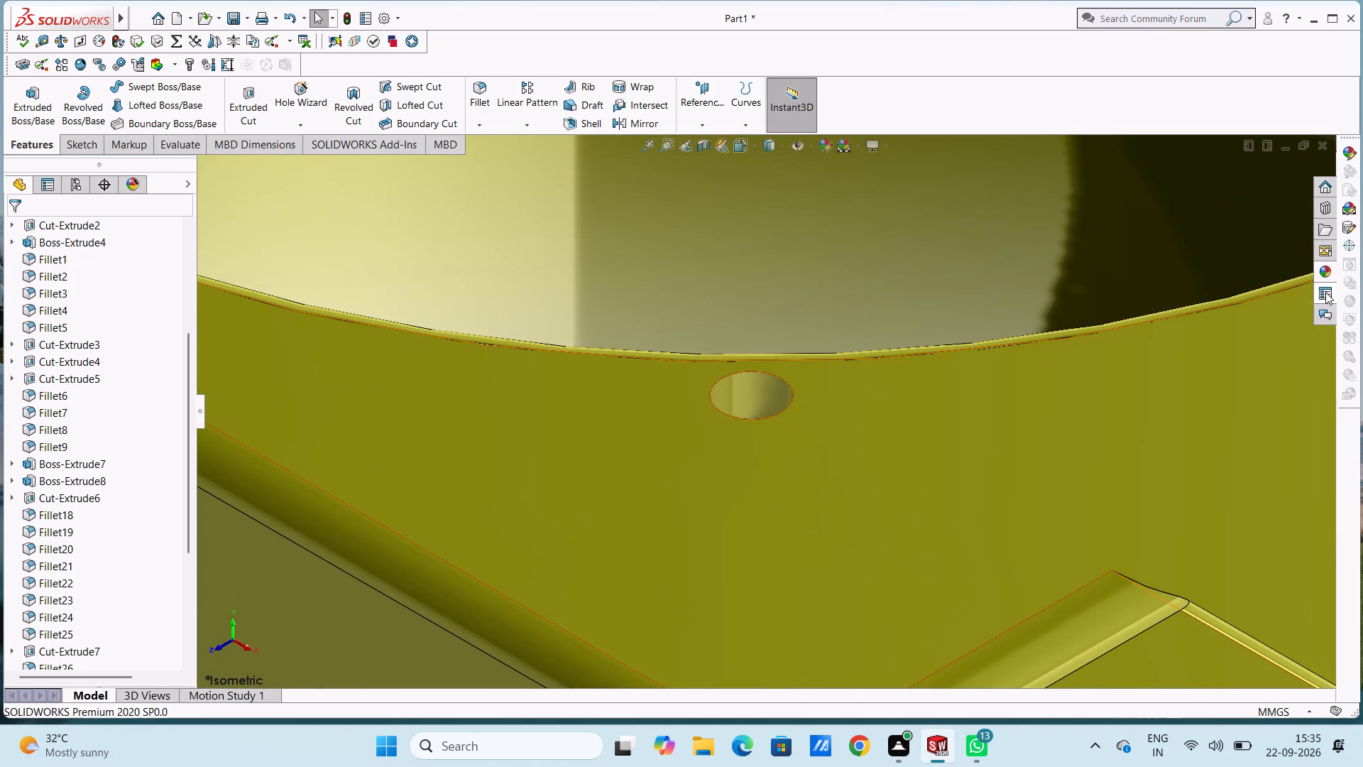
{"action": "left_click", "coordinate": [1321, 273]}
{"action": "left_click_drag", "start_coordinate": [1234, 391], "coordinate": [762, 364]}
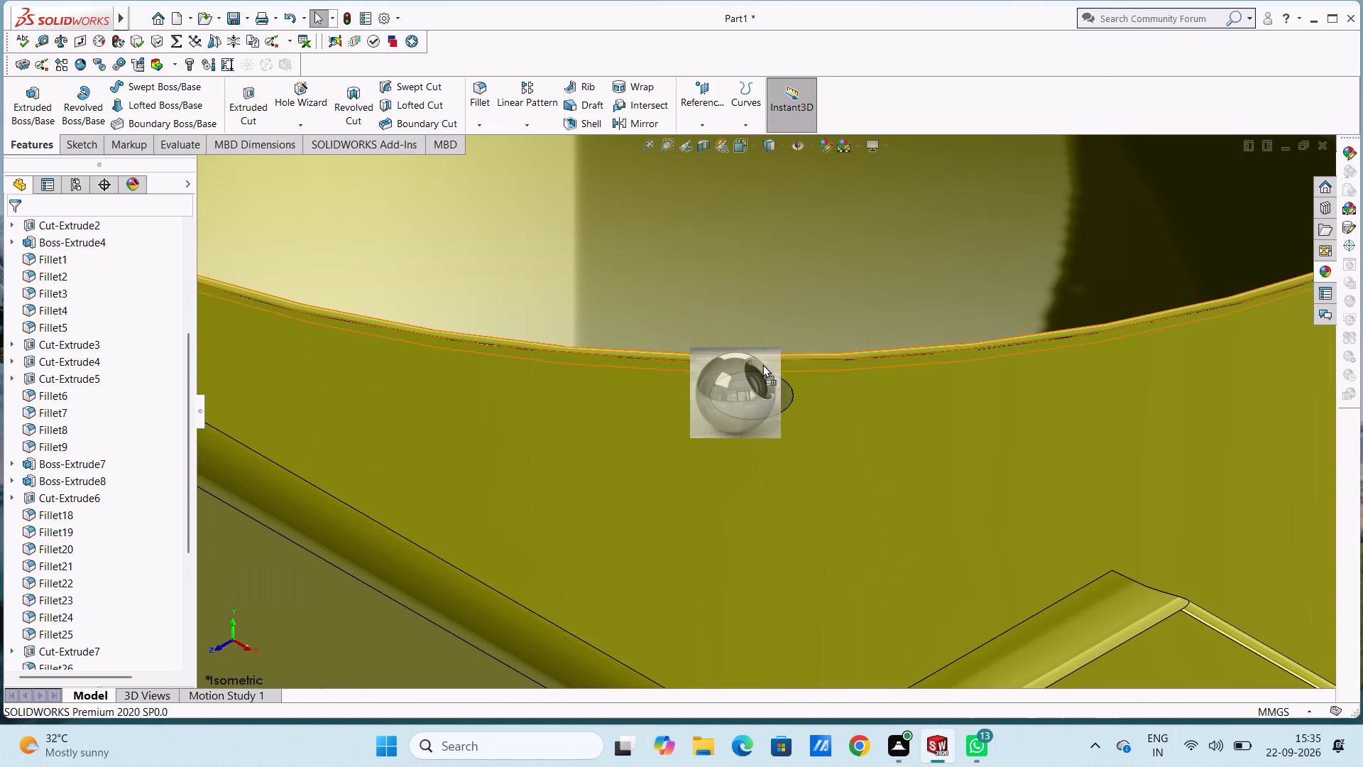
{"action": "left_click_drag", "start_coordinate": [762, 364], "coordinate": [771, 388]}
{"action": "left_click", "coordinate": [771, 388]}
{"action": "scroll", "coordinate": [770, 389], "scroll_direction": "up", "scroll_amount": 4}
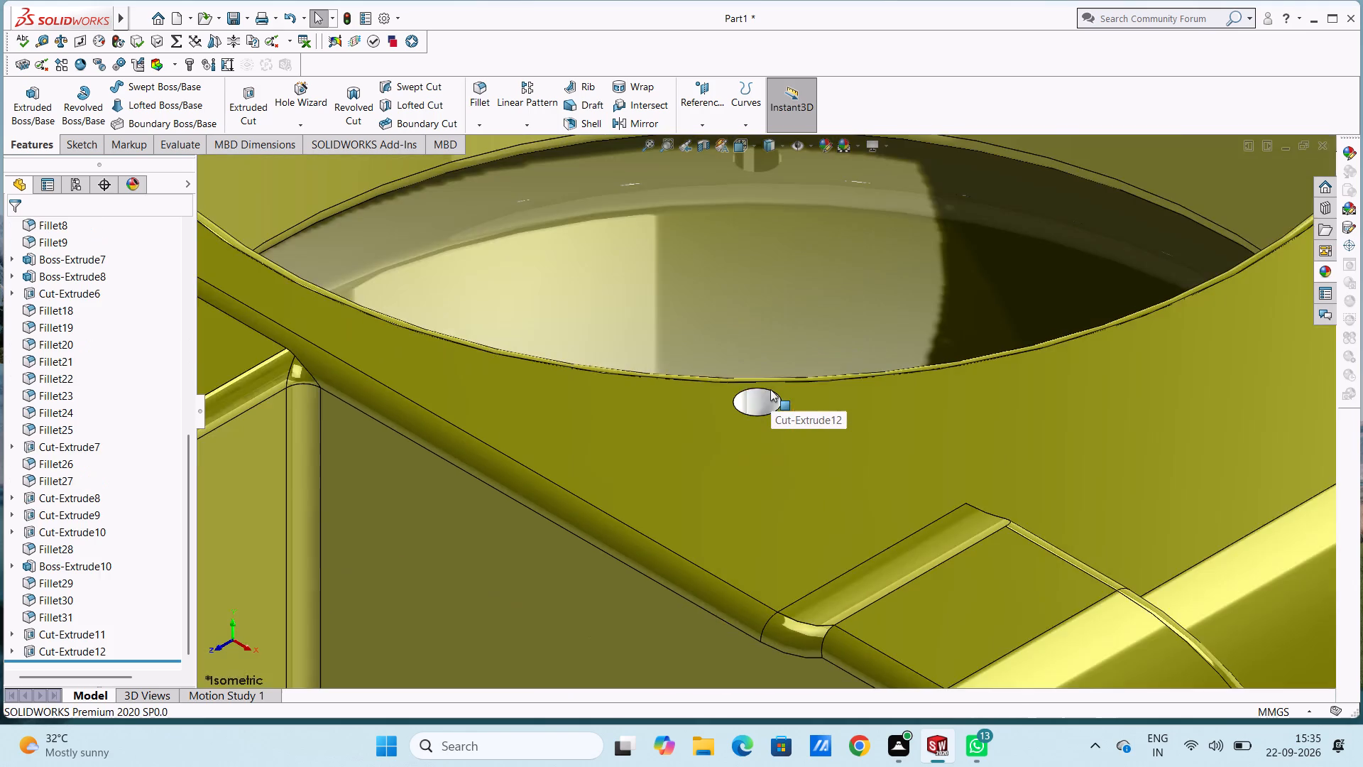
{"action": "scroll", "coordinate": [770, 389], "scroll_direction": "up", "scroll_amount": 5}
Apply the chromium plate appearance to the small hole on the central bore's left side in the isometric view.
{"action": "scroll", "coordinate": [537, 245], "scroll_direction": "down", "scroll_amount": 11}
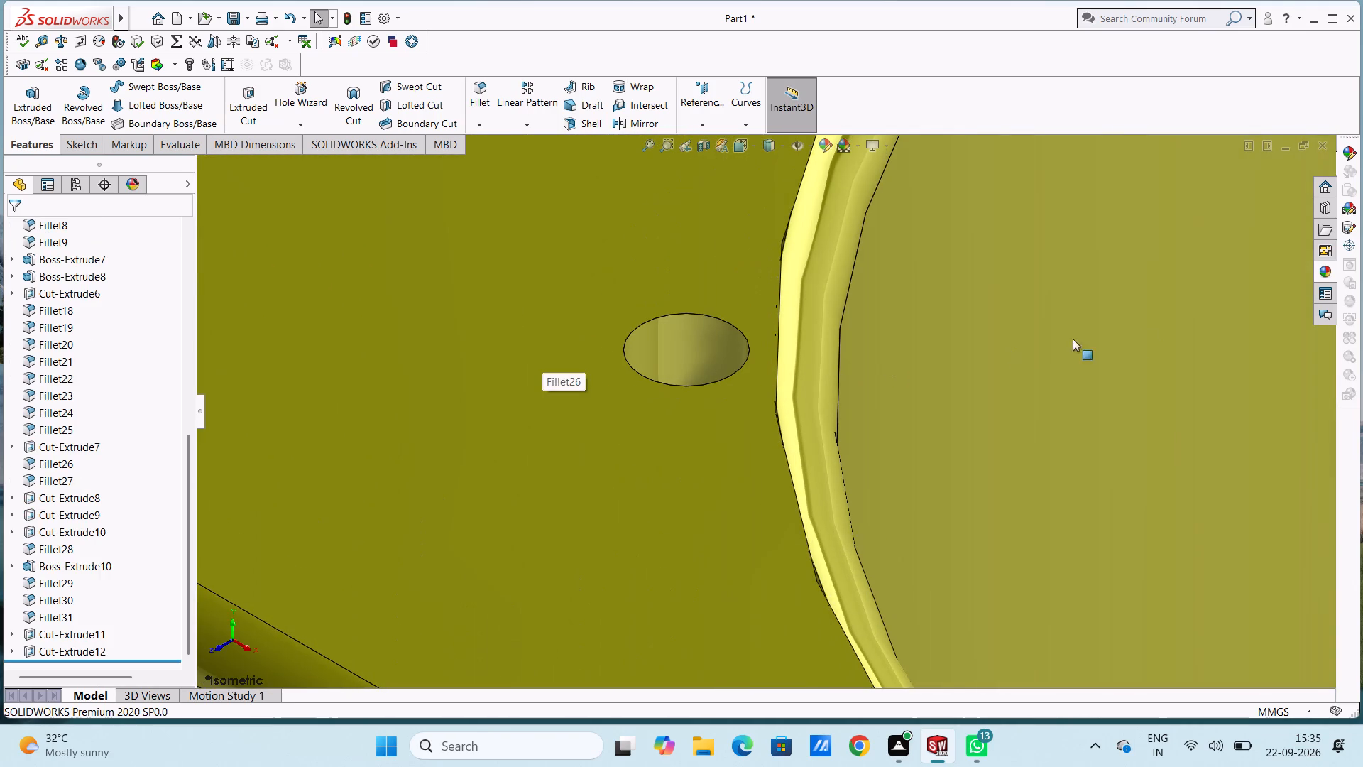
{"action": "left_click", "coordinate": [1323, 273]}
{"action": "left_click_drag", "start_coordinate": [1225, 418], "coordinate": [743, 352]}
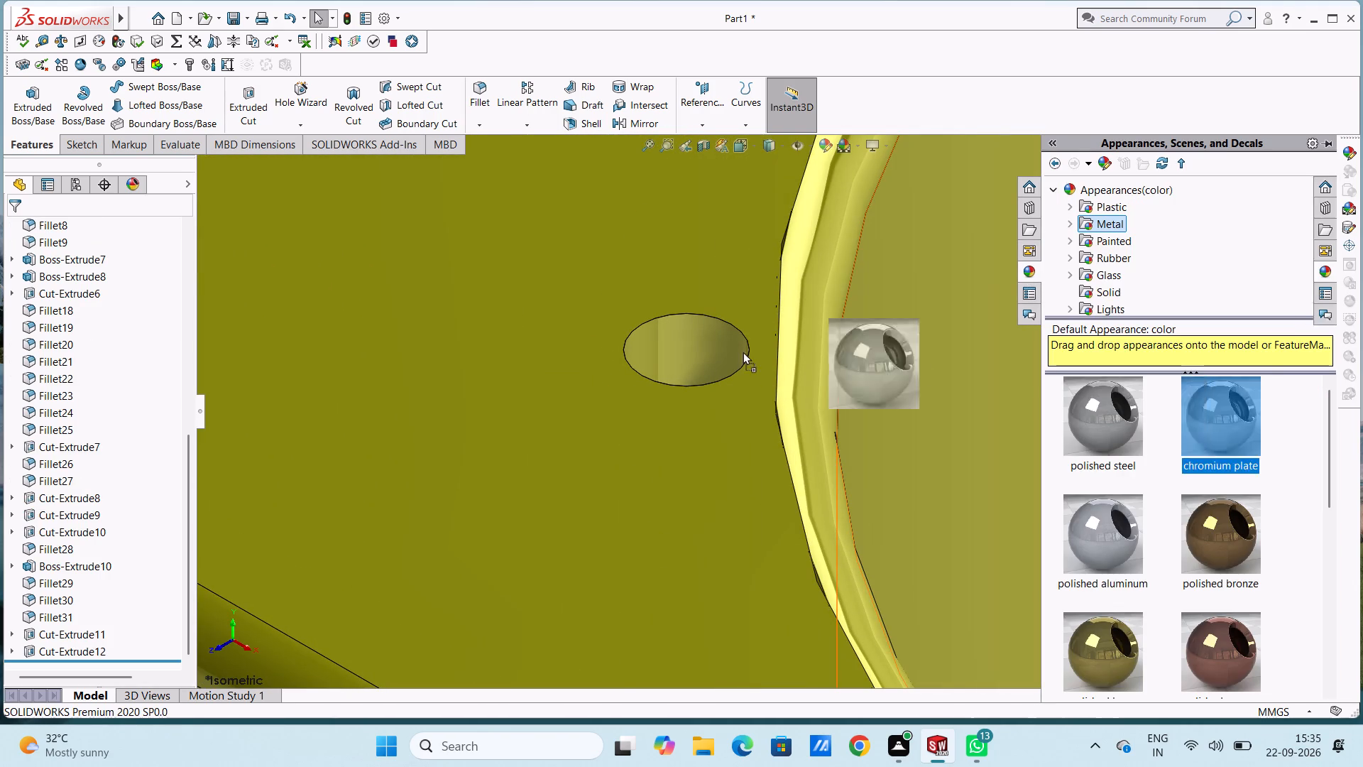
{"action": "left_click_drag", "start_coordinate": [743, 352], "coordinate": [672, 338]}
{"action": "left_click", "coordinate": [672, 338]}
{"action": "scroll", "coordinate": [672, 338], "scroll_direction": "up", "scroll_amount": 9}
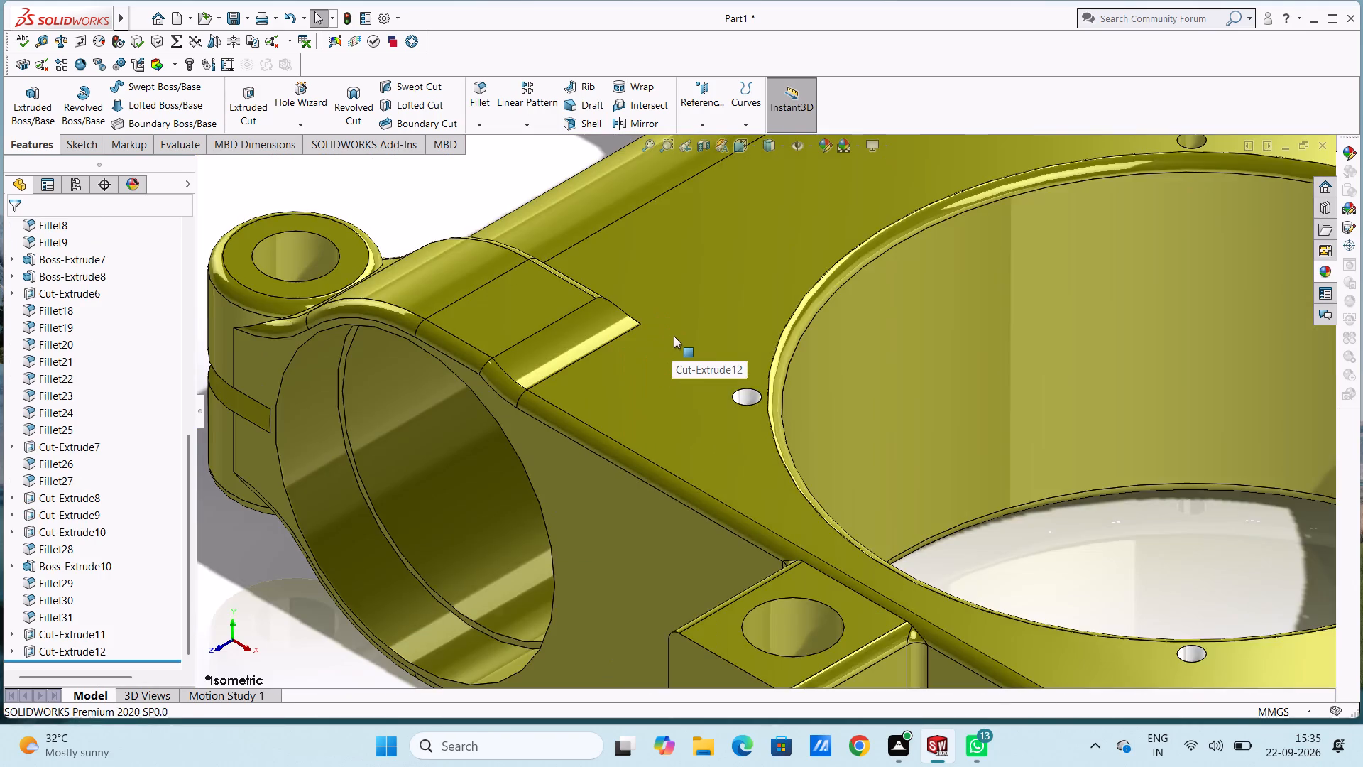
{"action": "scroll", "coordinate": [674, 336], "scroll_direction": "up", "scroll_amount": 6}
Apply the chromium plate appearance to the small hole at the far side of the central bore.
{"action": "scroll", "coordinate": [921, 337], "scroll_direction": "down", "scroll_amount": 8}
{"action": "scroll", "coordinate": [634, 381], "scroll_direction": "down", "scroll_amount": 5}
{"action": "left_click", "coordinate": [1323, 267]}
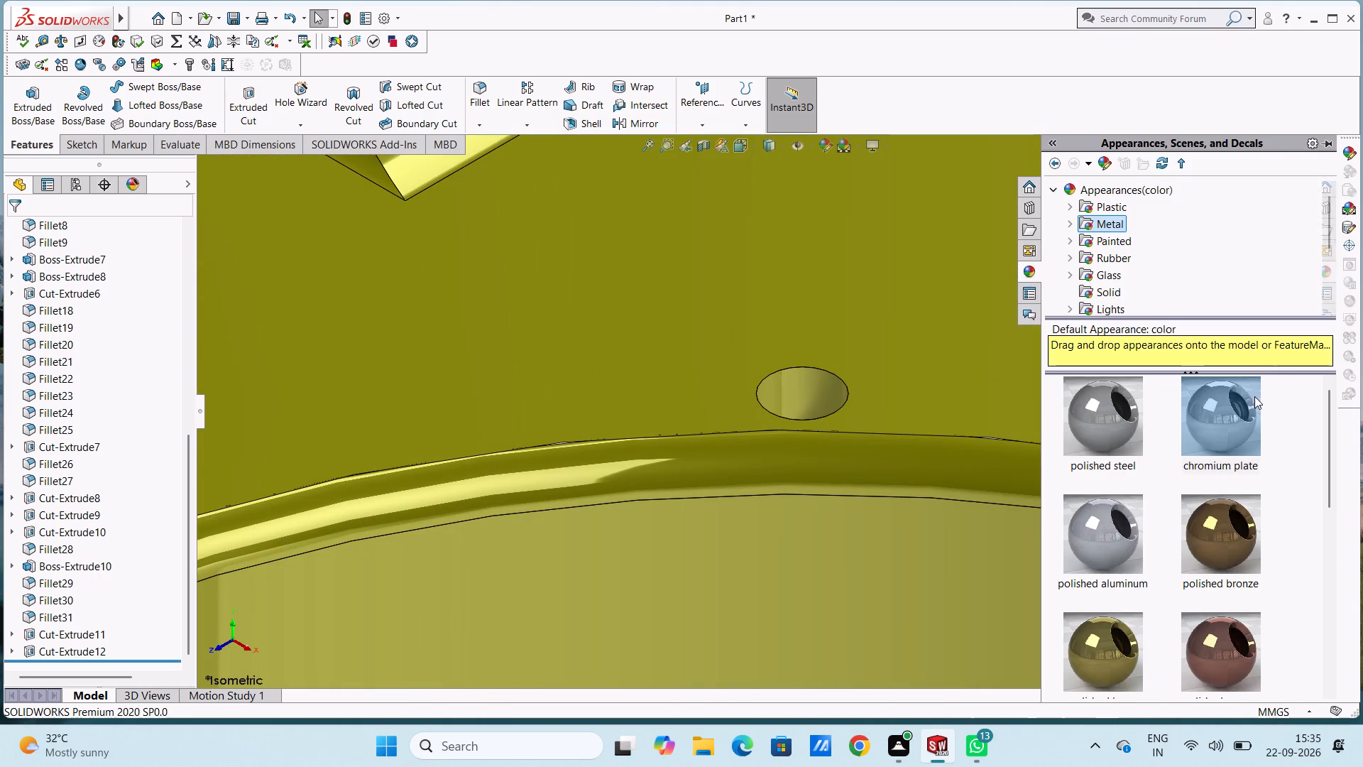
{"action": "left_click_drag", "start_coordinate": [1247, 400], "coordinate": [841, 317]}
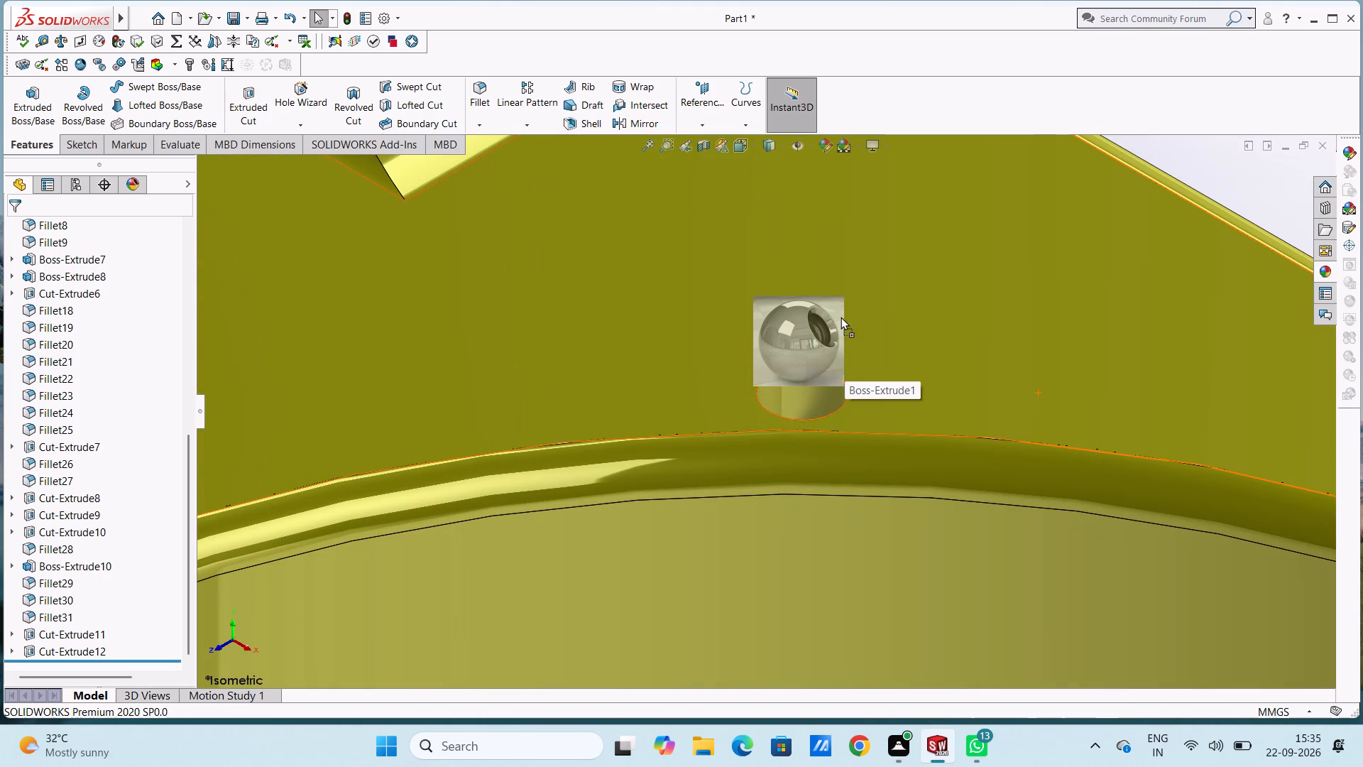
{"action": "left_click_drag", "start_coordinate": [841, 317], "coordinate": [841, 385]}
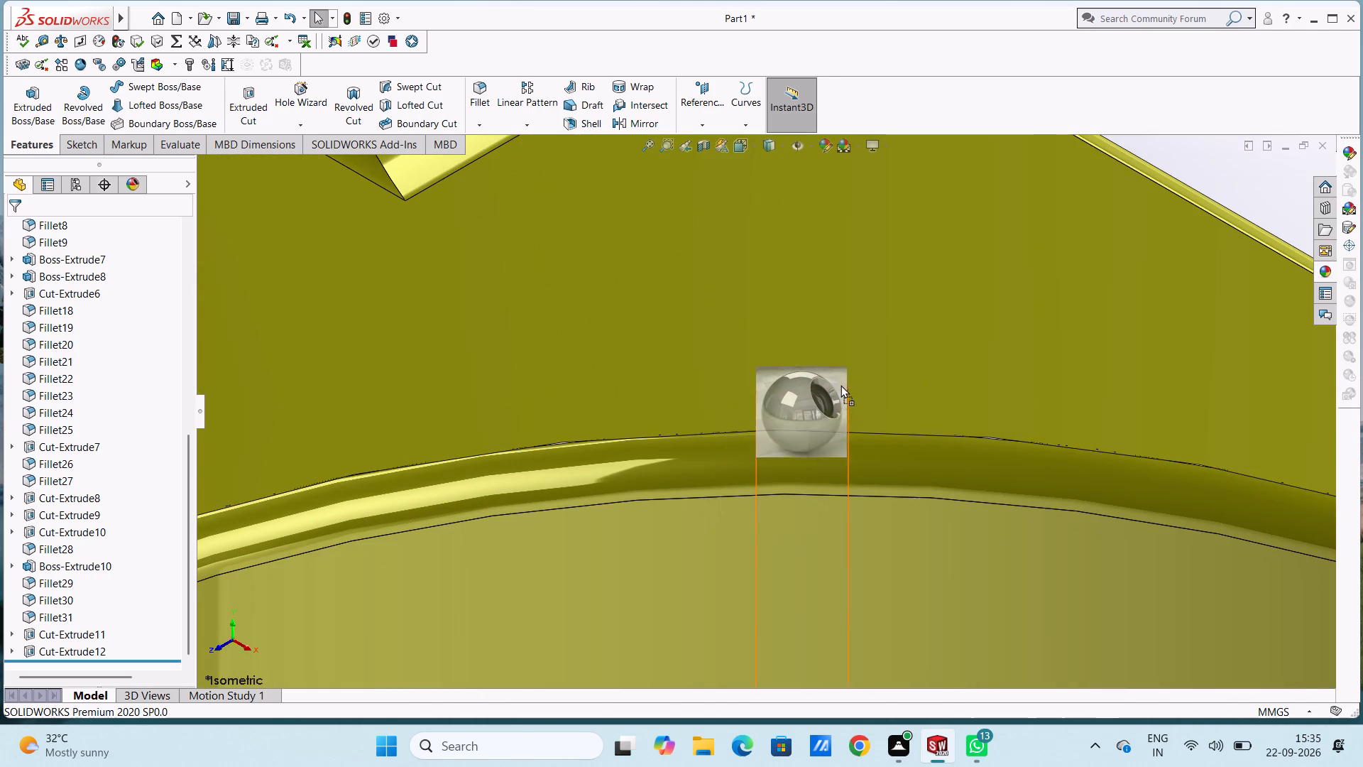
{"action": "left_click_drag", "start_coordinate": [841, 385], "coordinate": [842, 394]}
{"action": "left_click", "coordinate": [839, 393]}
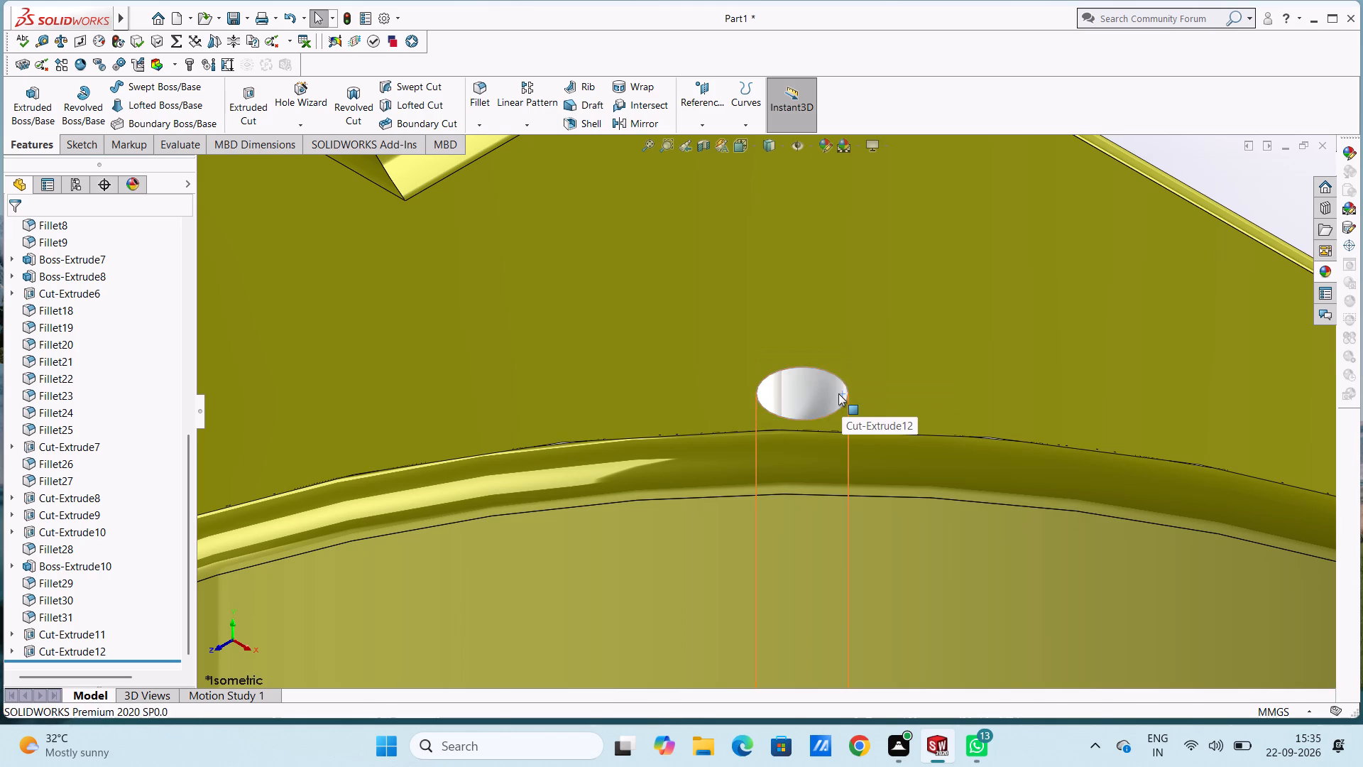
{"action": "scroll", "coordinate": [838, 393], "scroll_direction": "up", "scroll_amount": 15}
Apply the chromium plate appearance to the remaining small hole on the central bore's right side in the isometric view.
{"action": "scroll", "coordinate": [897, 489], "scroll_direction": "down", "scroll_amount": 5}
{"action": "scroll", "coordinate": [758, 419], "scroll_direction": "down", "scroll_amount": 10}
{"action": "left_click", "coordinate": [1325, 266]}
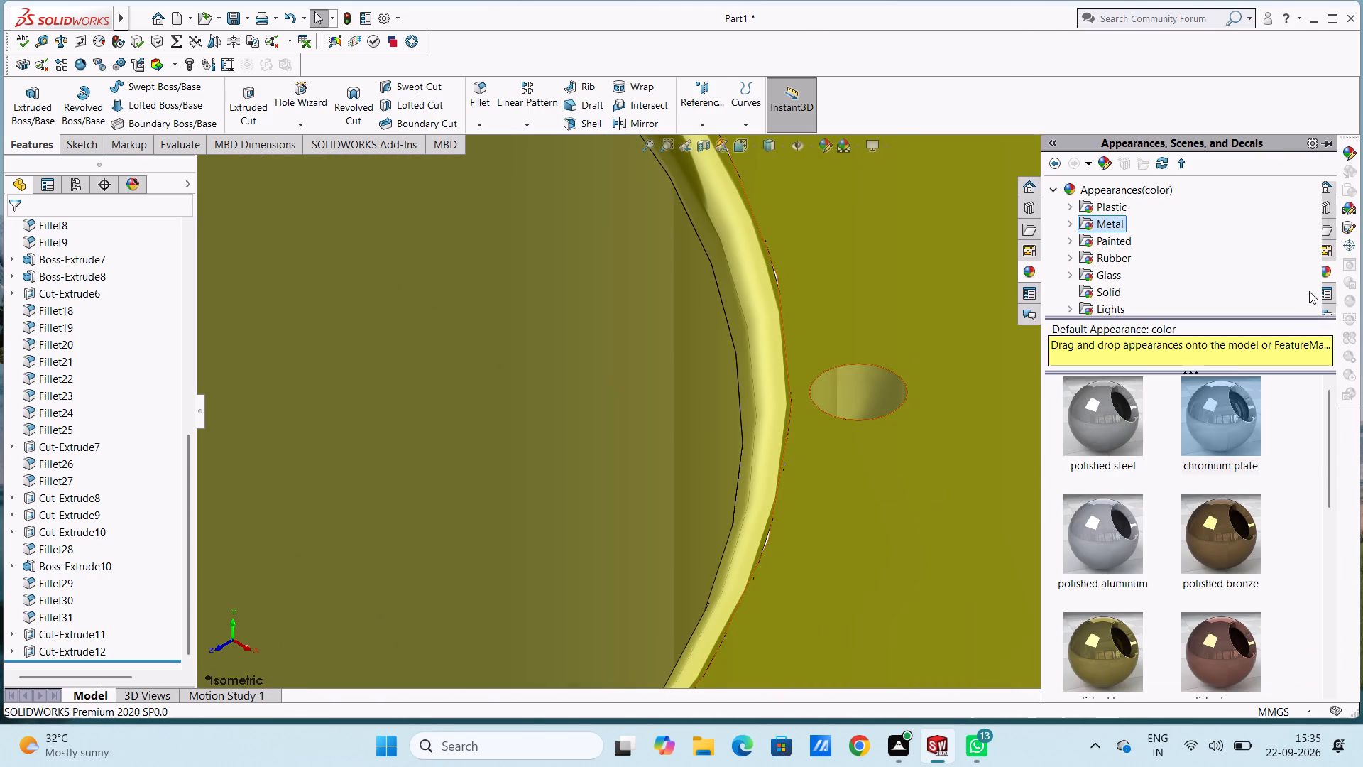
{"action": "left_click_drag", "start_coordinate": [1219, 408], "coordinate": [867, 369]}
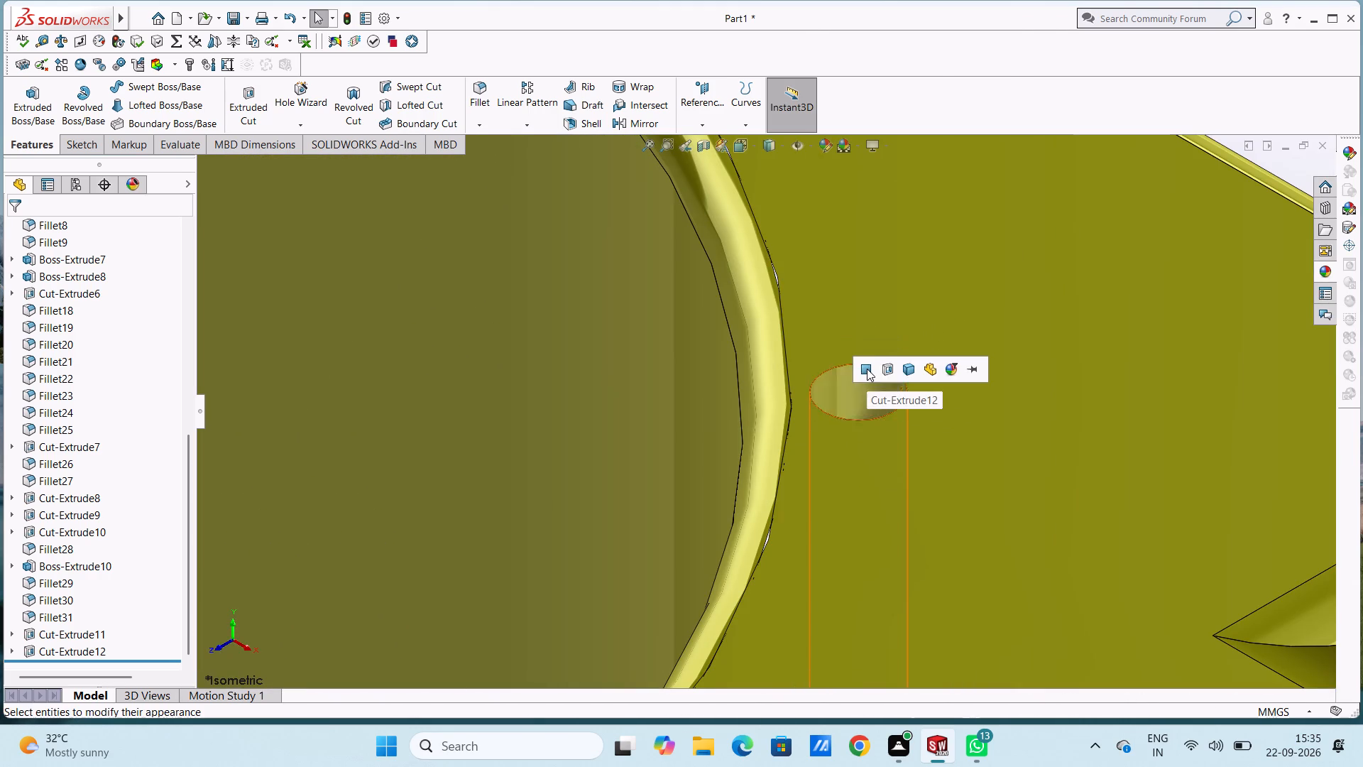
{"action": "left_click", "coordinate": [867, 369]}
{"action": "scroll", "coordinate": [867, 369], "scroll_direction": "up", "scroll_amount": 9}
{"action": "scroll", "coordinate": [691, 420], "scroll_direction": "up", "scroll_amount": 5}
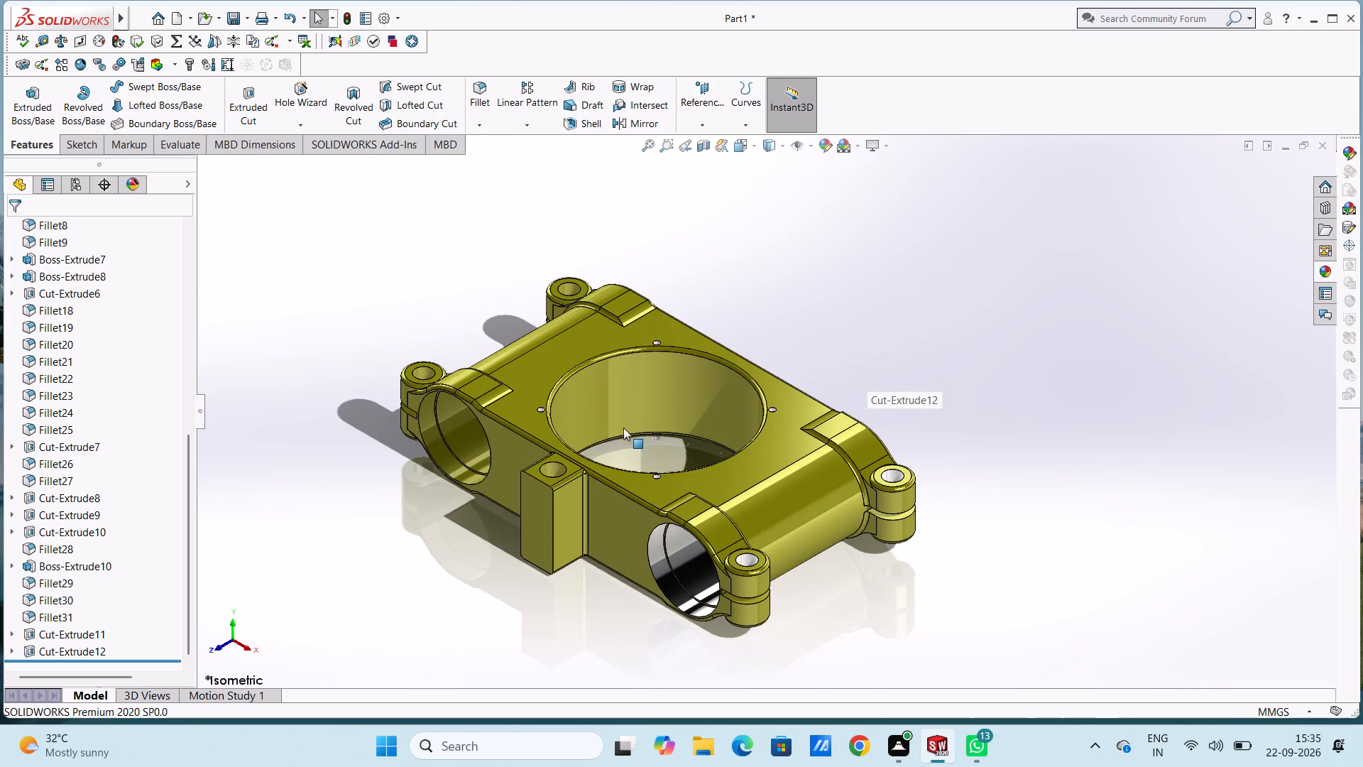
Apply the chromium plate appearance to the inner face of the large central bore.
{"action": "left_click", "coordinate": [1325, 272]}
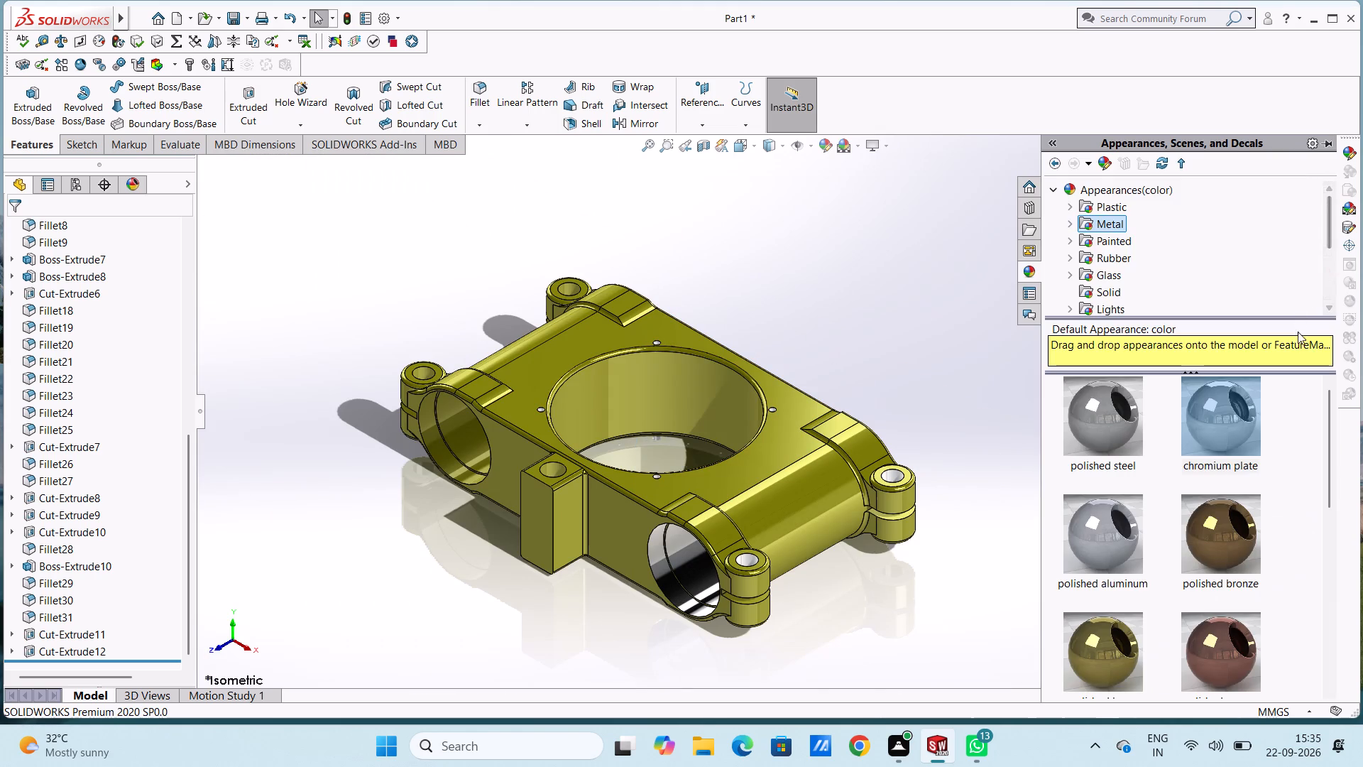
{"action": "left_click_drag", "start_coordinate": [1199, 434], "coordinate": [660, 398]}
{"action": "left_click", "coordinate": [660, 398]}
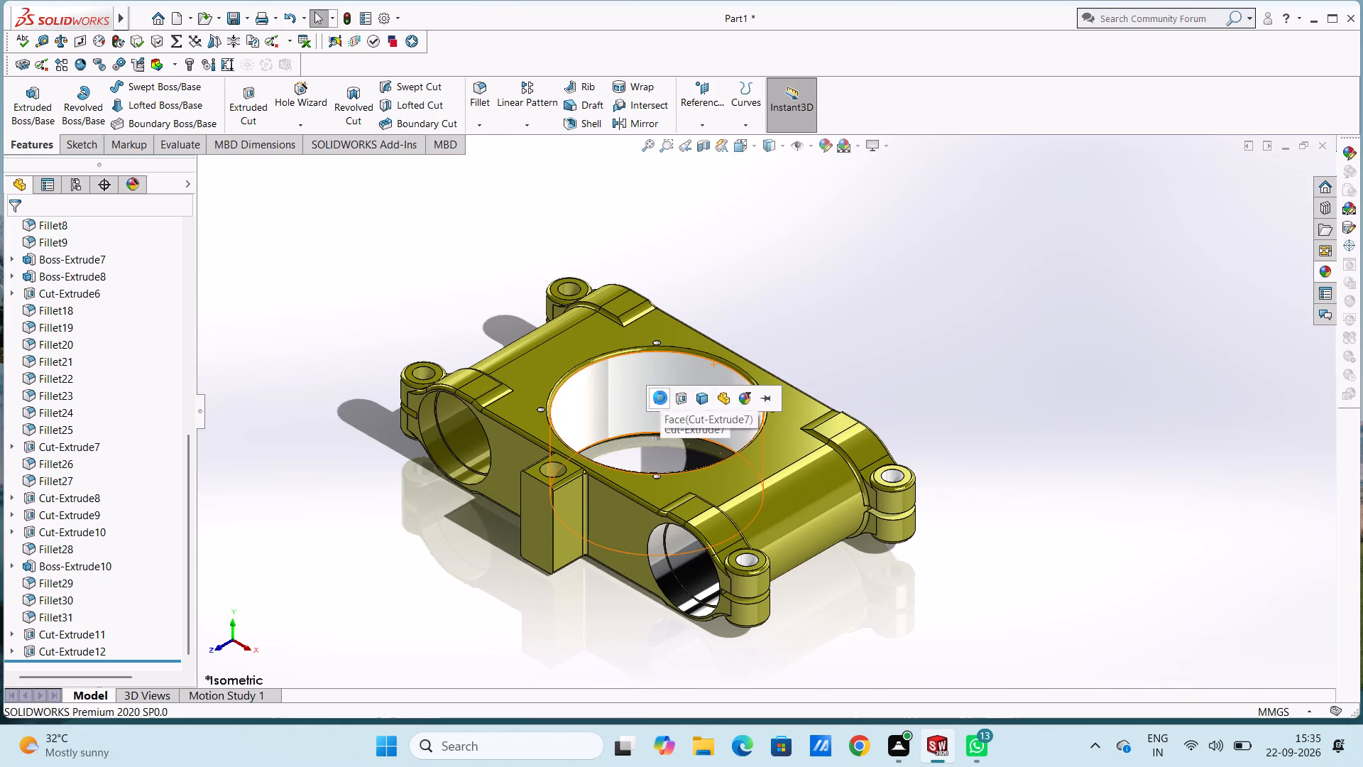
{"action": "scroll", "coordinate": [660, 398], "scroll_direction": "up", "scroll_amount": 4}
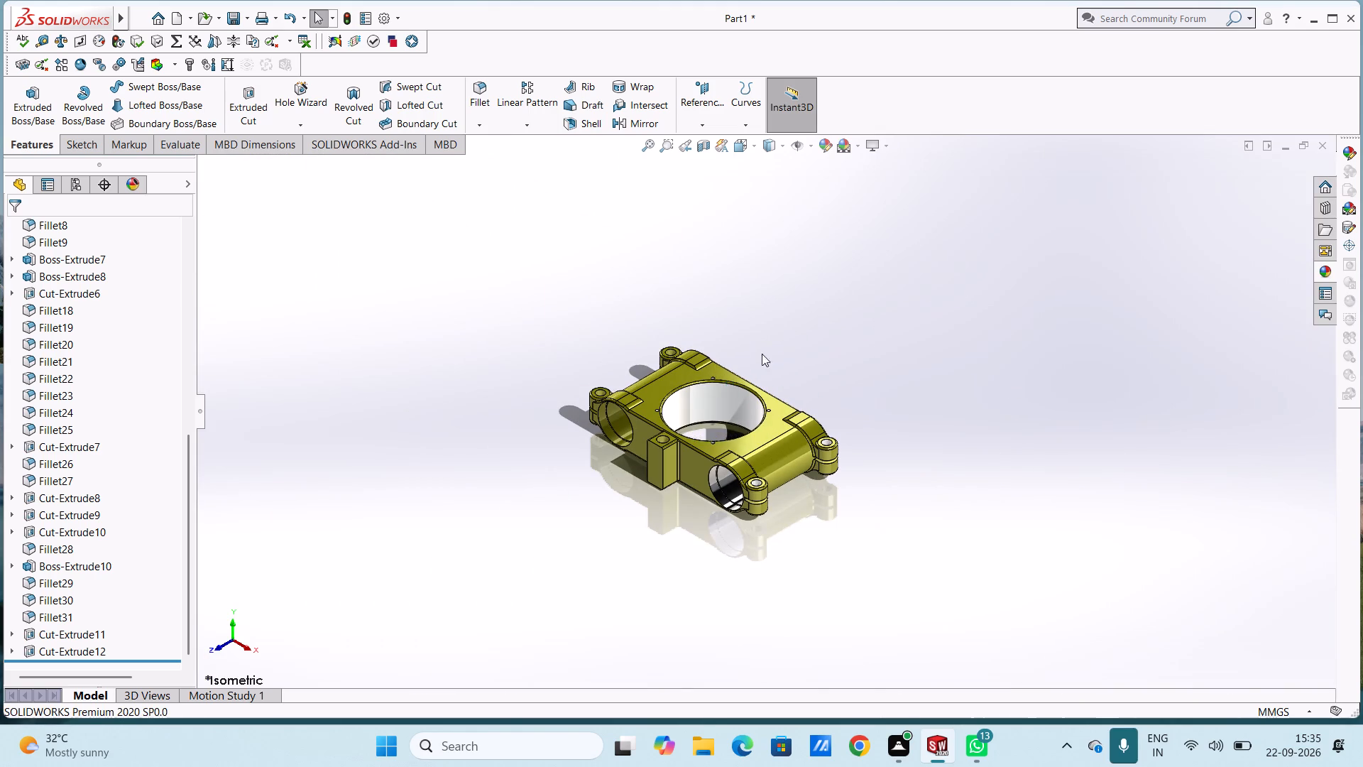
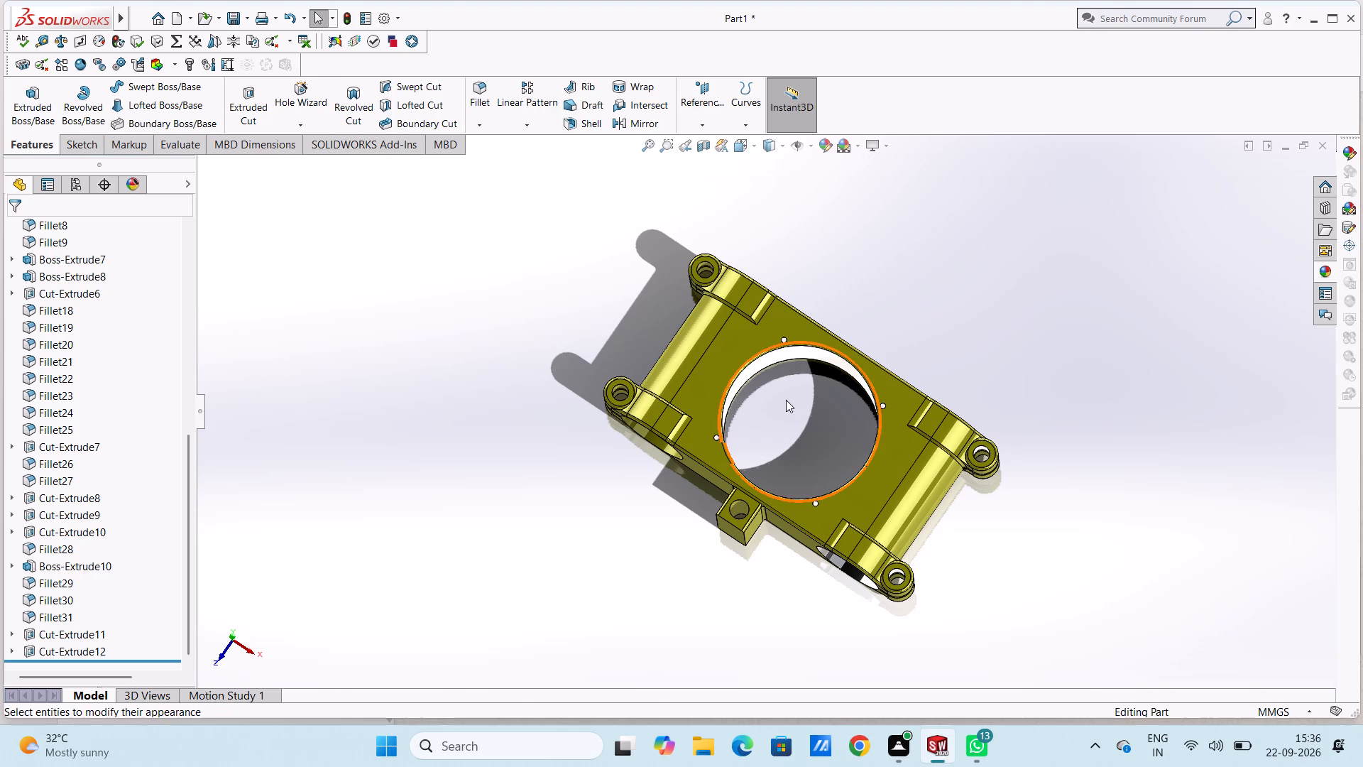
Apply the chromium plate appearance to the hole in the small block projecting from the housing's front side.
{"action": "middle_click_drag", "start_coordinate": [664, 333], "coordinate": [686, 255]}
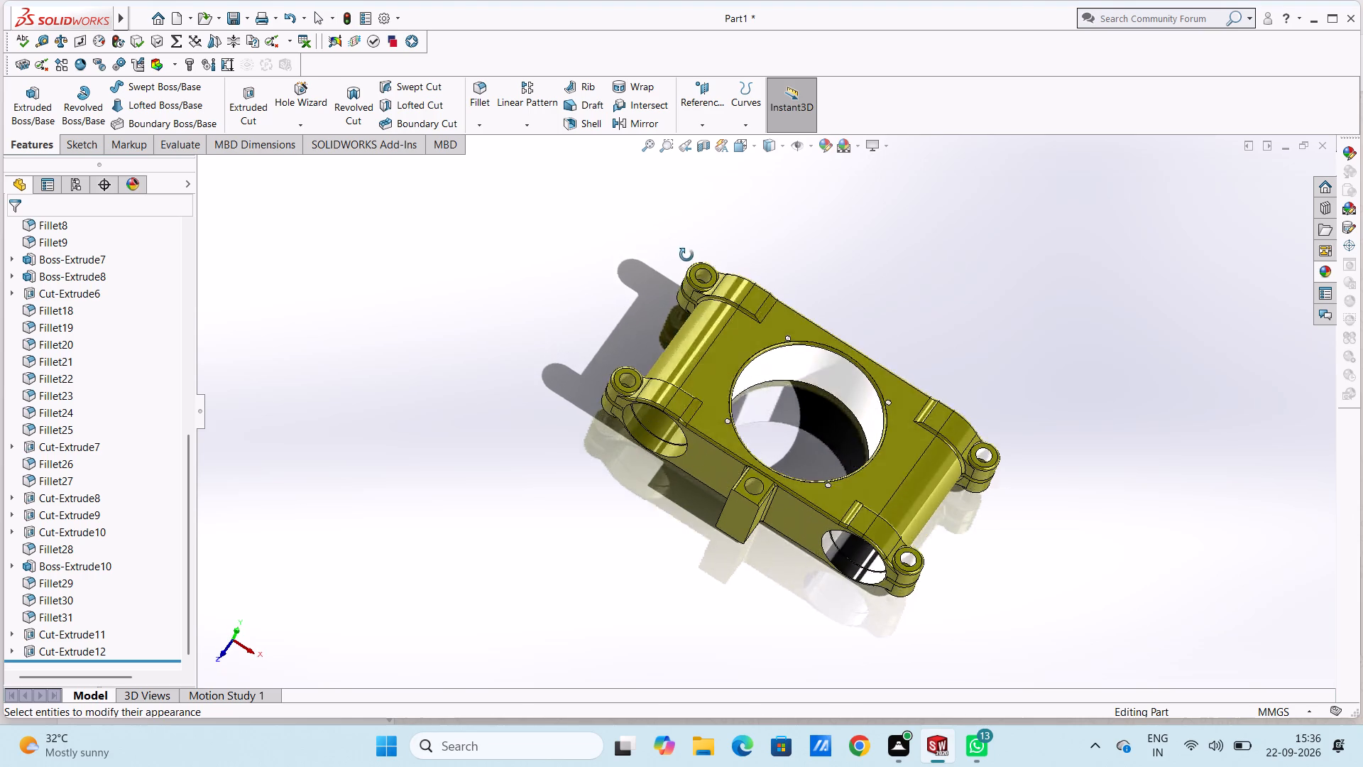
{"action": "middle_click_drag", "start_coordinate": [686, 255], "coordinate": [693, 223]}
{"action": "scroll", "coordinate": [676, 486], "scroll_direction": "down", "scroll_amount": 5}
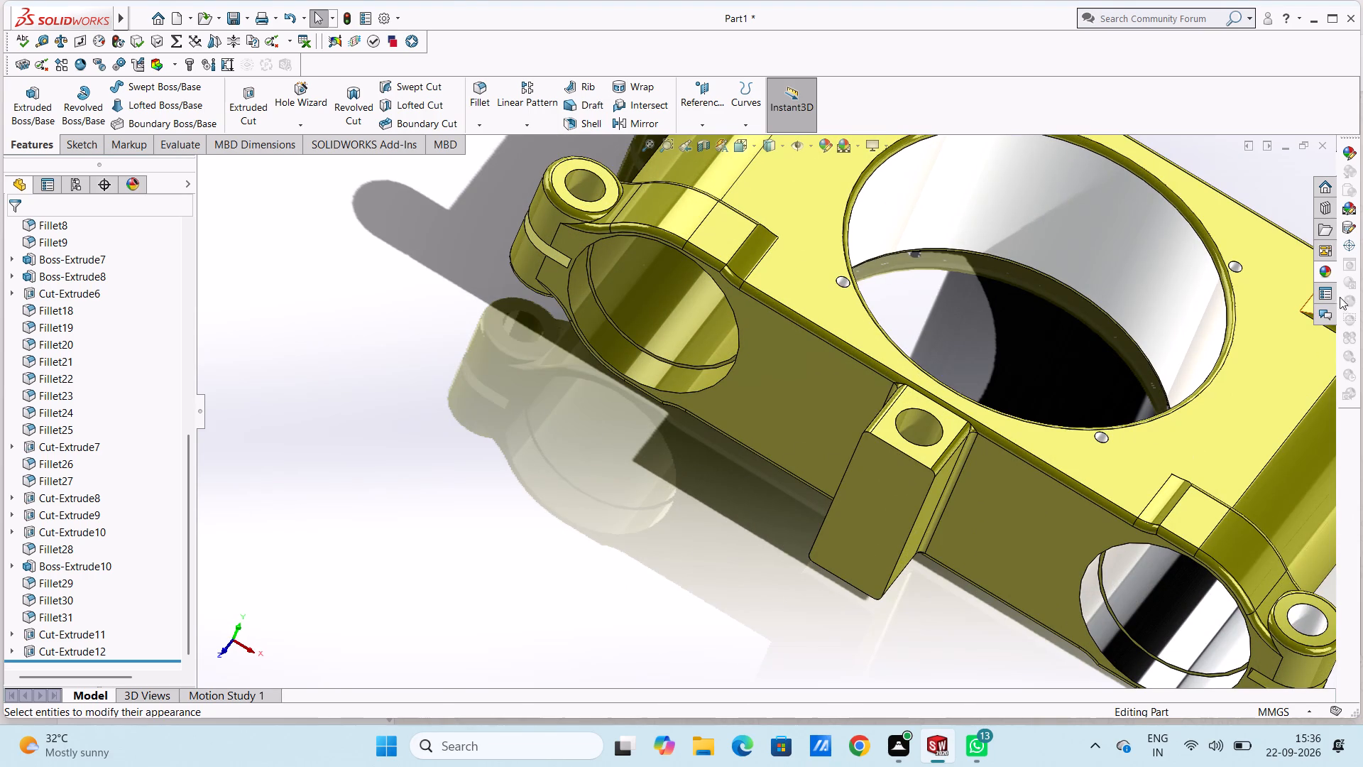
{"action": "left_click", "coordinate": [1324, 271]}
{"action": "left_click_drag", "start_coordinate": [1239, 411], "coordinate": [960, 408]}
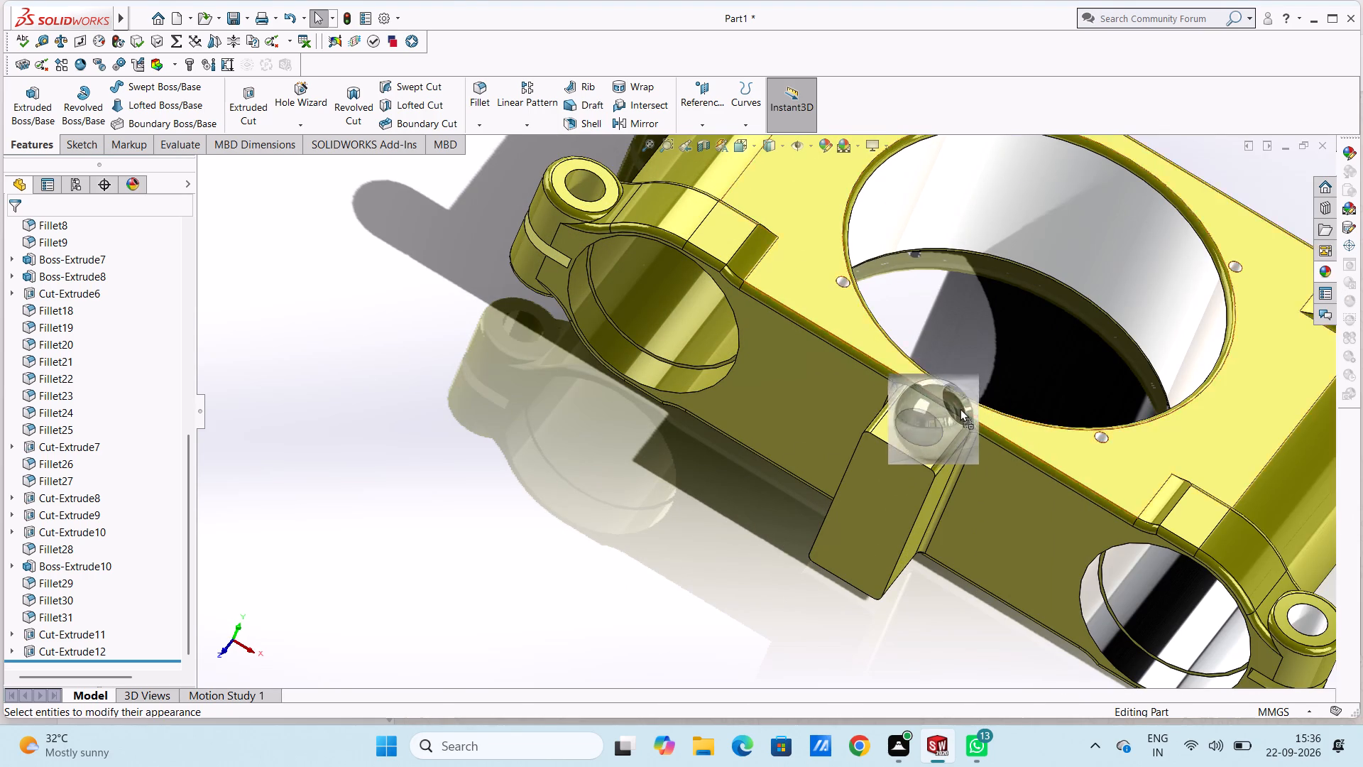
{"action": "left_click_drag", "start_coordinate": [960, 408], "coordinate": [934, 437]}
{"action": "left_click", "coordinate": [932, 437]}
Apply the chromium plate appearance to both inner faces, outer band and deeper wall, of the side bore left of the projecting block.
{"action": "scroll", "coordinate": [931, 428], "scroll_direction": "up", "scroll_amount": 2}
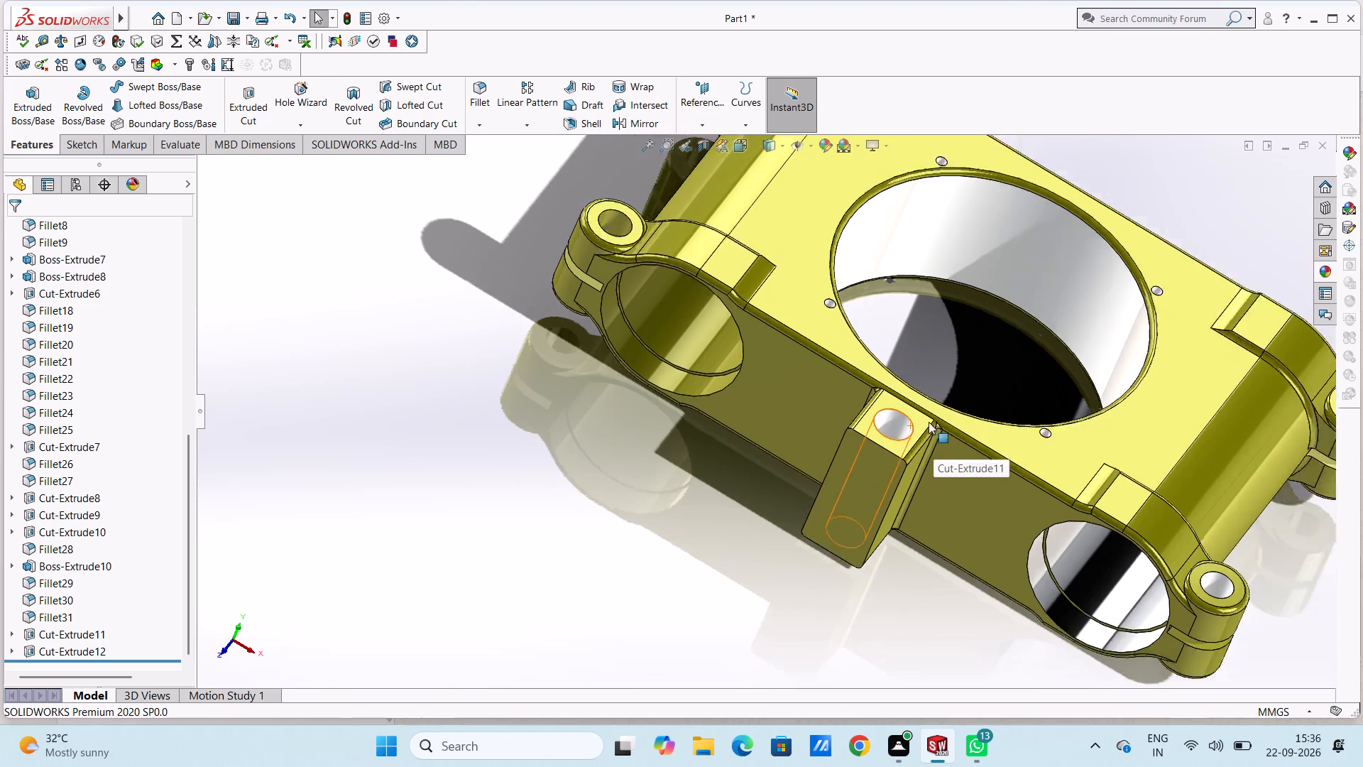
{"action": "scroll", "coordinate": [929, 422], "scroll_direction": "up", "scroll_amount": 2}
{"action": "scroll", "coordinate": [755, 351], "scroll_direction": "down", "scroll_amount": 8}
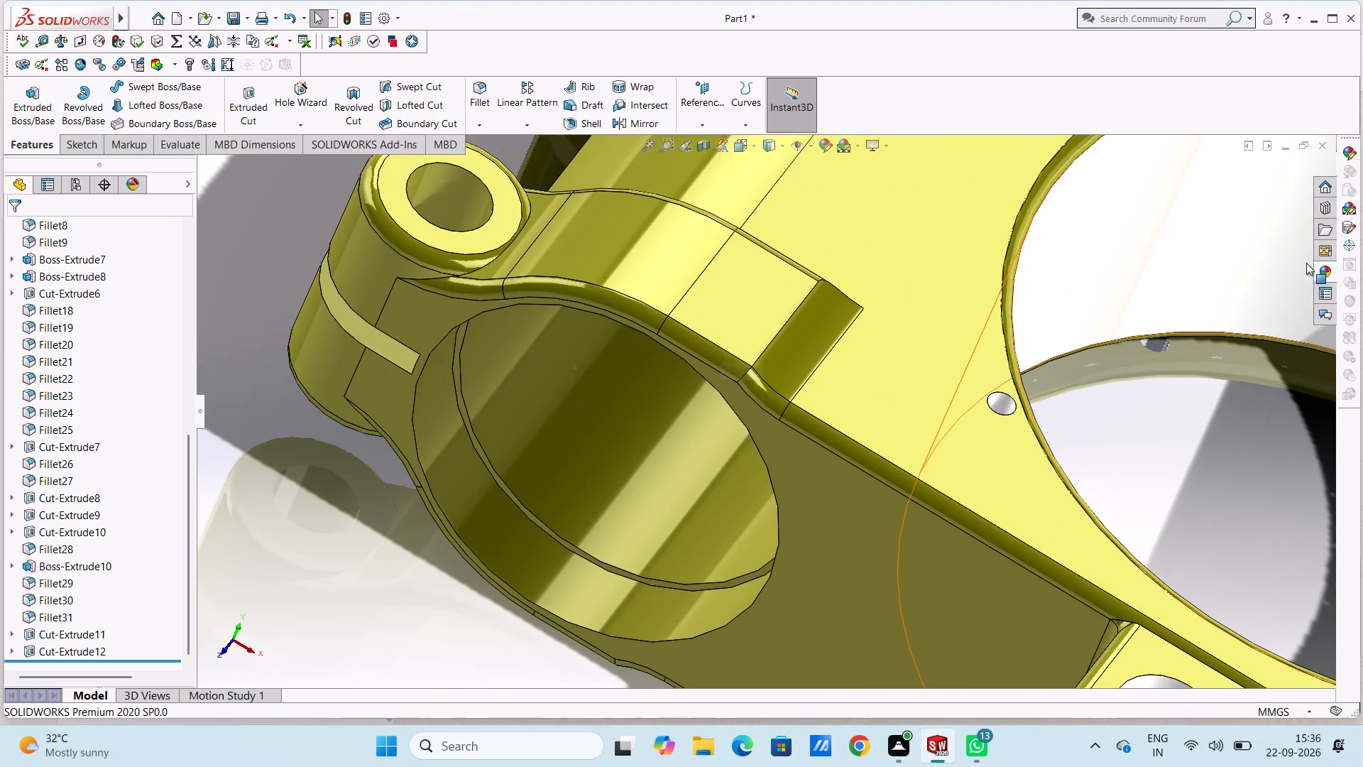
{"action": "left_click", "coordinate": [1323, 268]}
{"action": "left_click_drag", "start_coordinate": [1235, 398], "coordinate": [528, 508]}
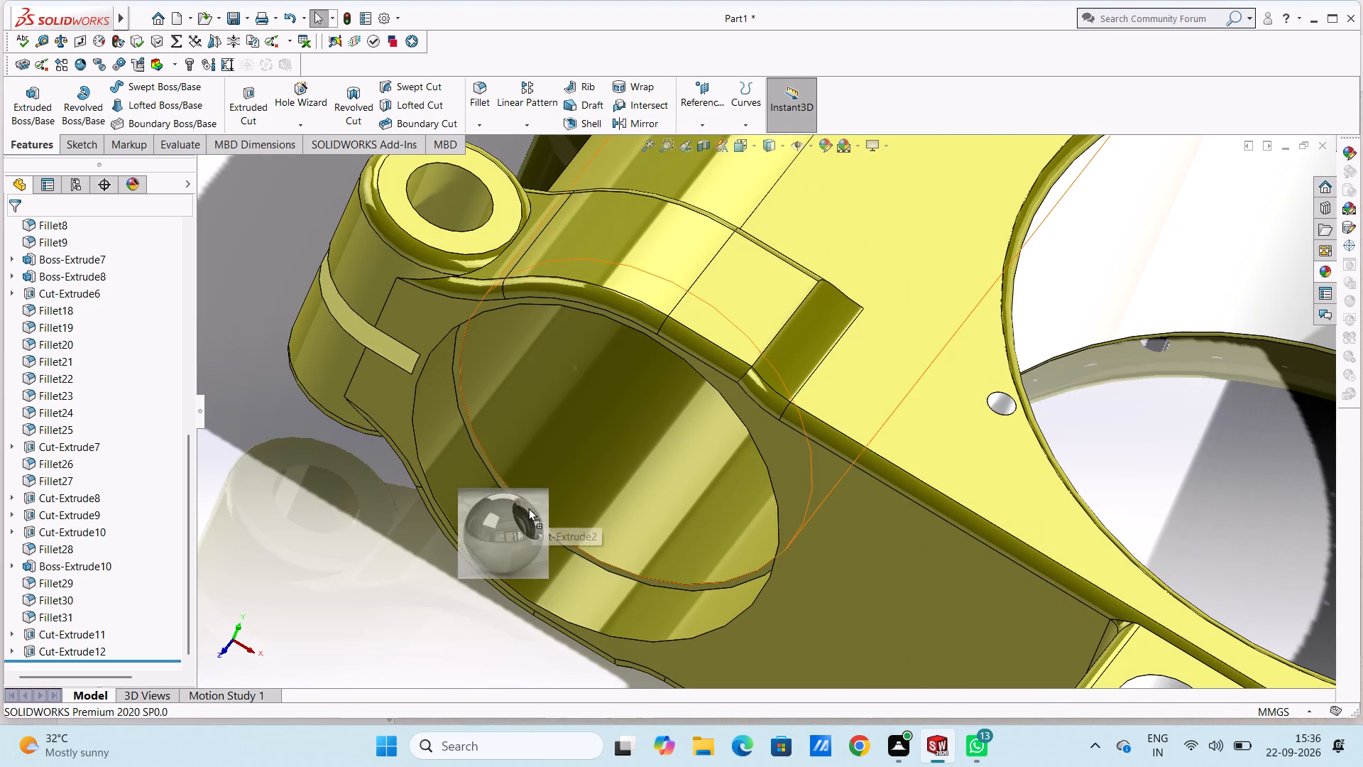
{"action": "left_click_drag", "start_coordinate": [528, 508], "coordinate": [513, 520]}
{"action": "left_click", "coordinate": [513, 520]}
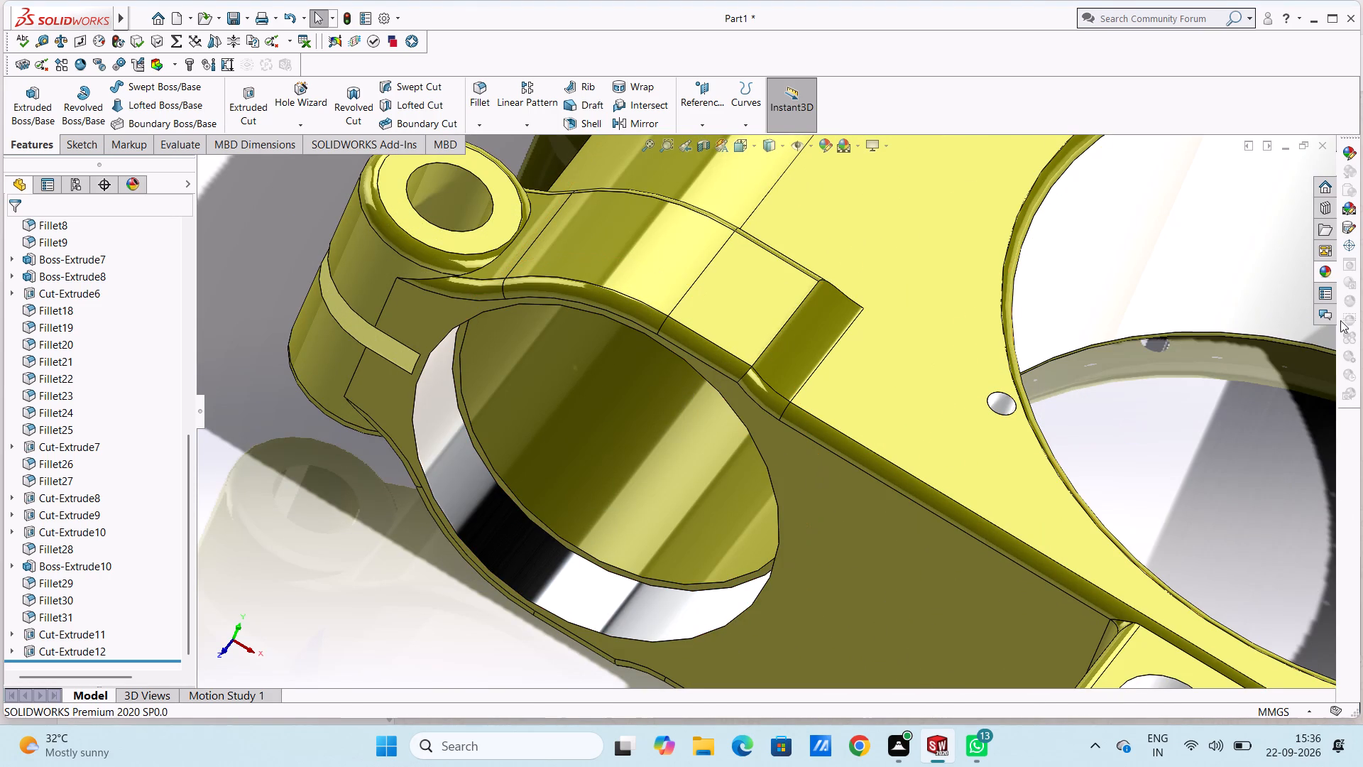
{"action": "left_click", "coordinate": [1323, 268]}
{"action": "left_click_drag", "start_coordinate": [1239, 406], "coordinate": [554, 442]}
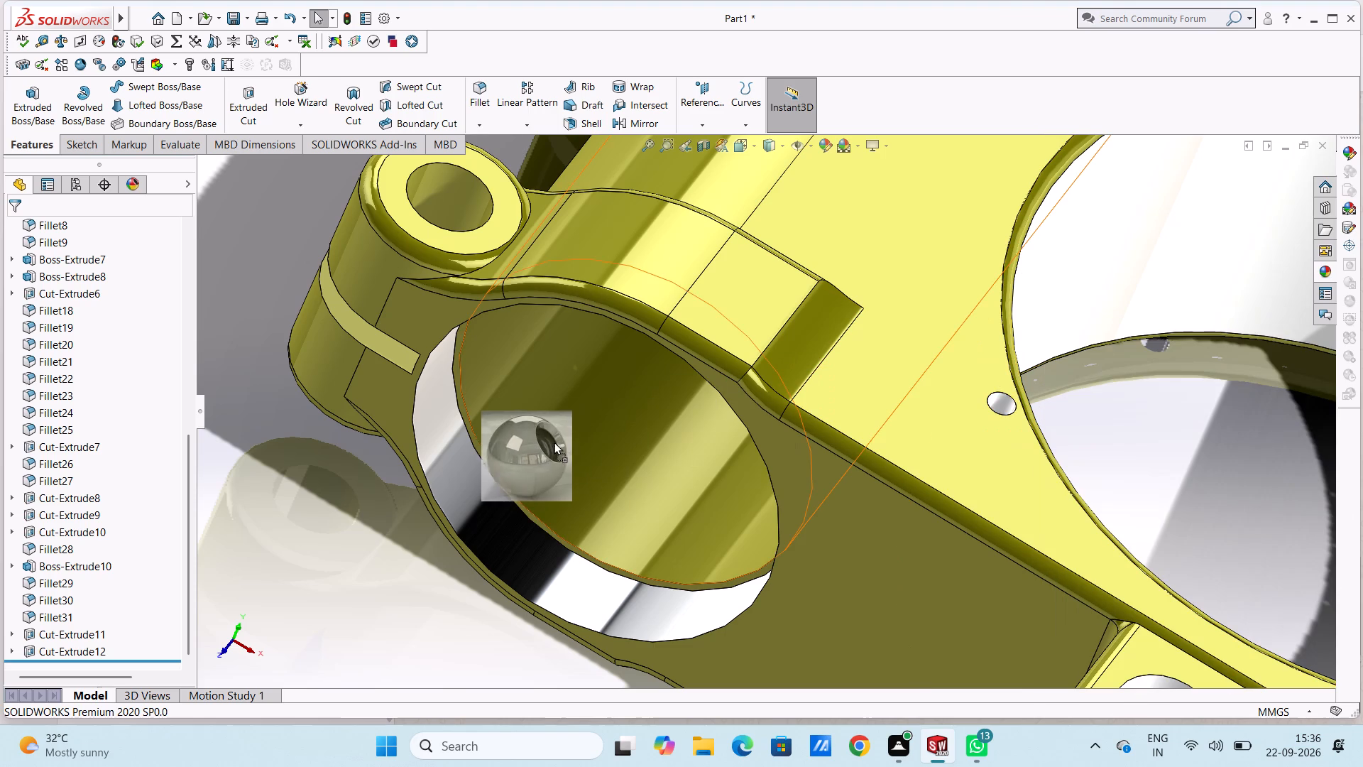
{"action": "left_click_drag", "start_coordinate": [554, 442], "coordinate": [554, 443]}
{"action": "left_click", "coordinate": [554, 443]}
Apply the chromium plate appearance to the top hole of the front left corner lug, beside the newly plated side bore.
{"action": "scroll", "coordinate": [579, 375], "scroll_direction": "up", "scroll_amount": 4}
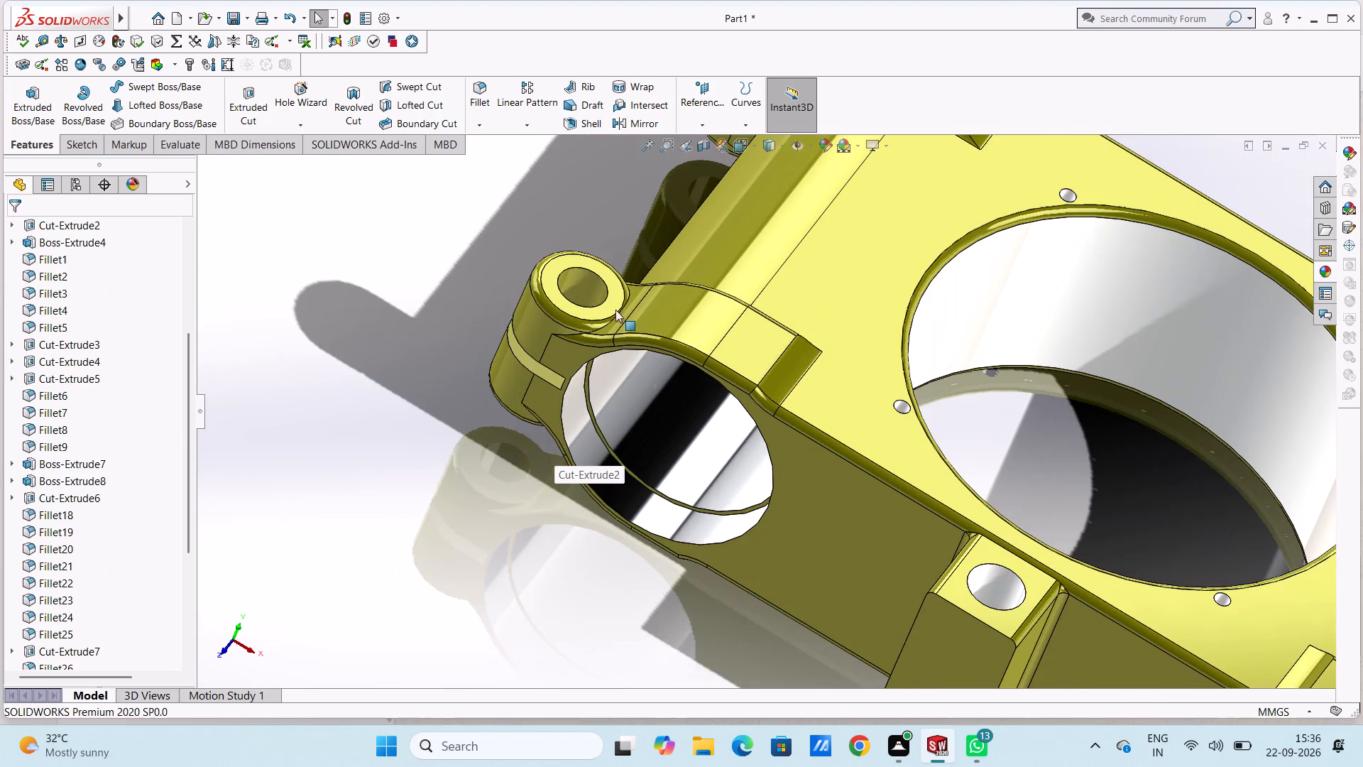
{"action": "scroll", "coordinate": [619, 312], "scroll_direction": "down", "scroll_amount": 8}
{"action": "left_click", "coordinate": [1329, 271]}
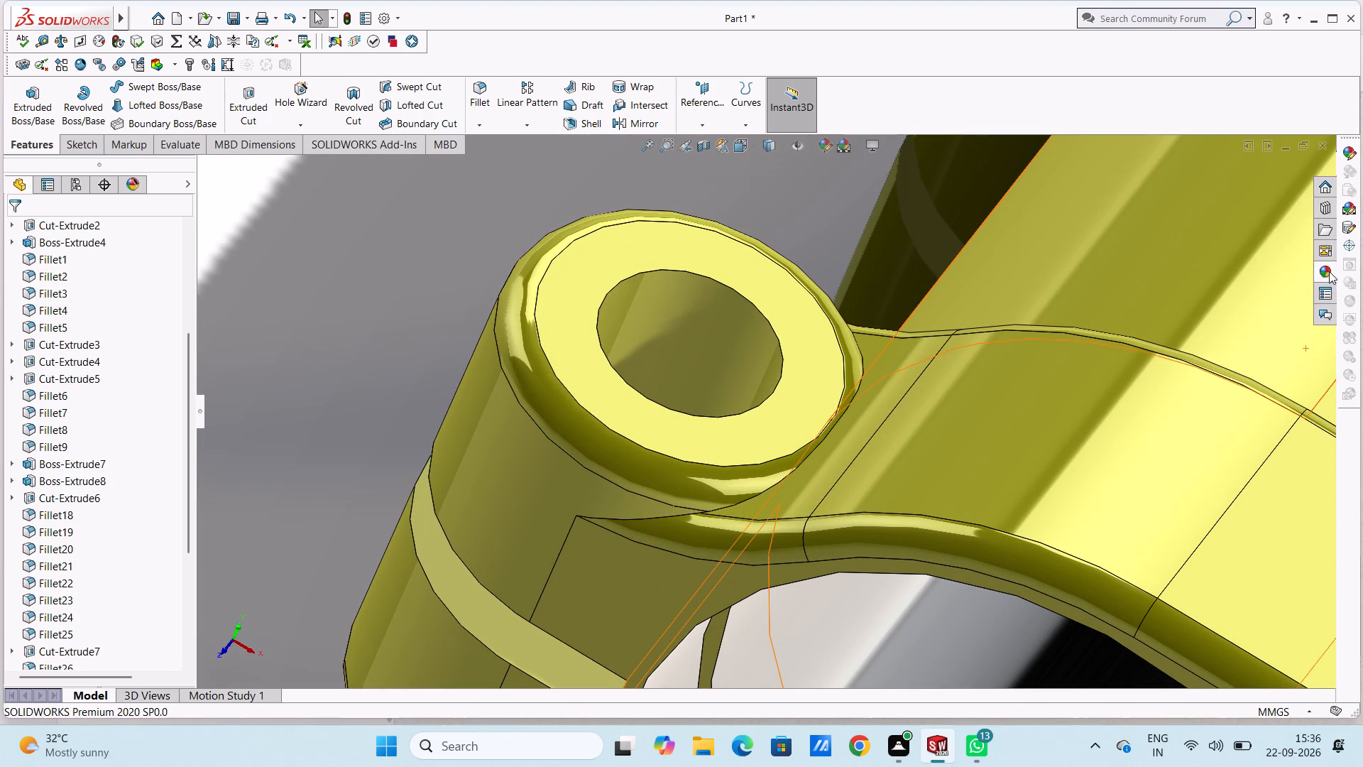
{"action": "left_click_drag", "start_coordinate": [1242, 413], "coordinate": [742, 343]}
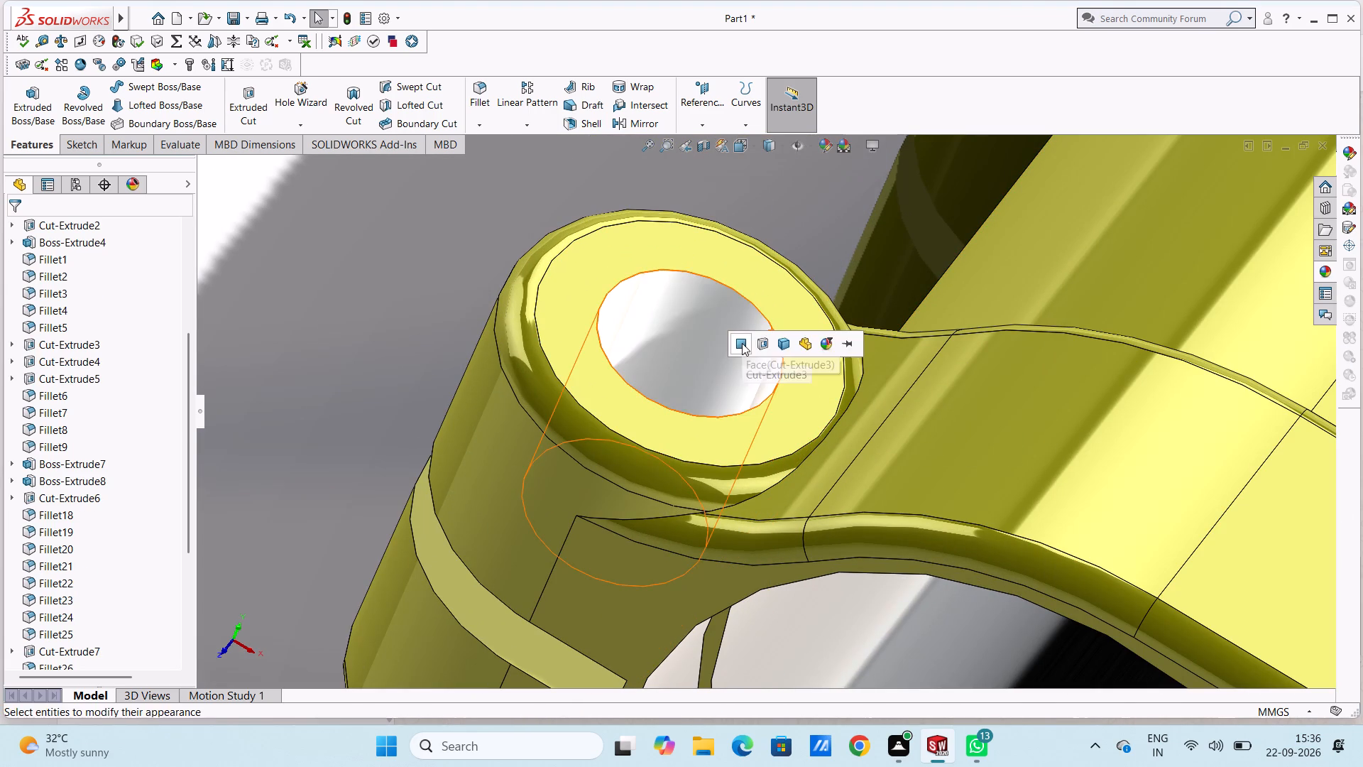
{"action": "left_click", "coordinate": [742, 343]}
Apply the chromium plate appearance to the top hole of the rear left corner lug.
{"action": "scroll", "coordinate": [743, 346], "scroll_direction": "up", "scroll_amount": 5}
{"action": "scroll", "coordinate": [1143, 249], "scroll_direction": "up", "scroll_amount": 5}
{"action": "scroll", "coordinate": [1012, 212], "scroll_direction": "down", "scroll_amount": 4}
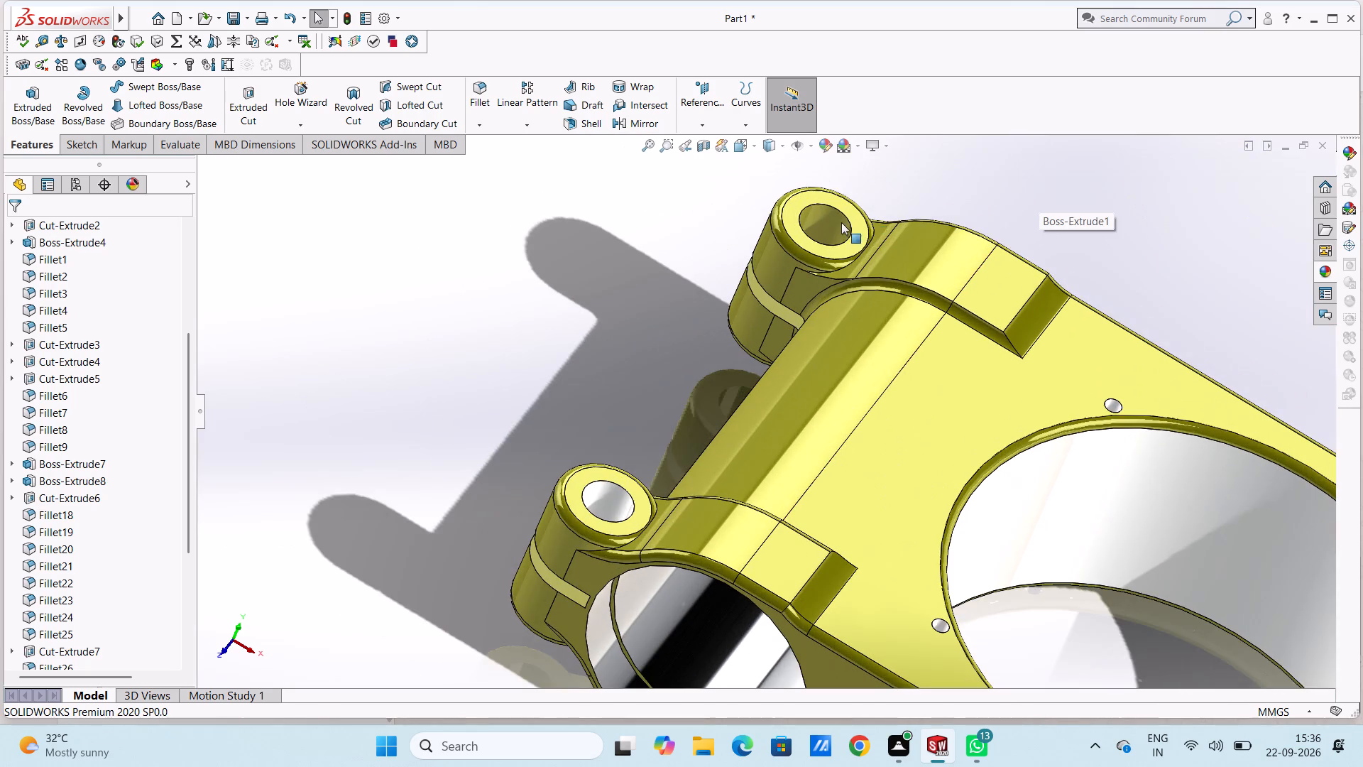
{"action": "scroll", "coordinate": [745, 266], "scroll_direction": "down", "scroll_amount": 4}
{"action": "left_click", "coordinate": [1320, 272]}
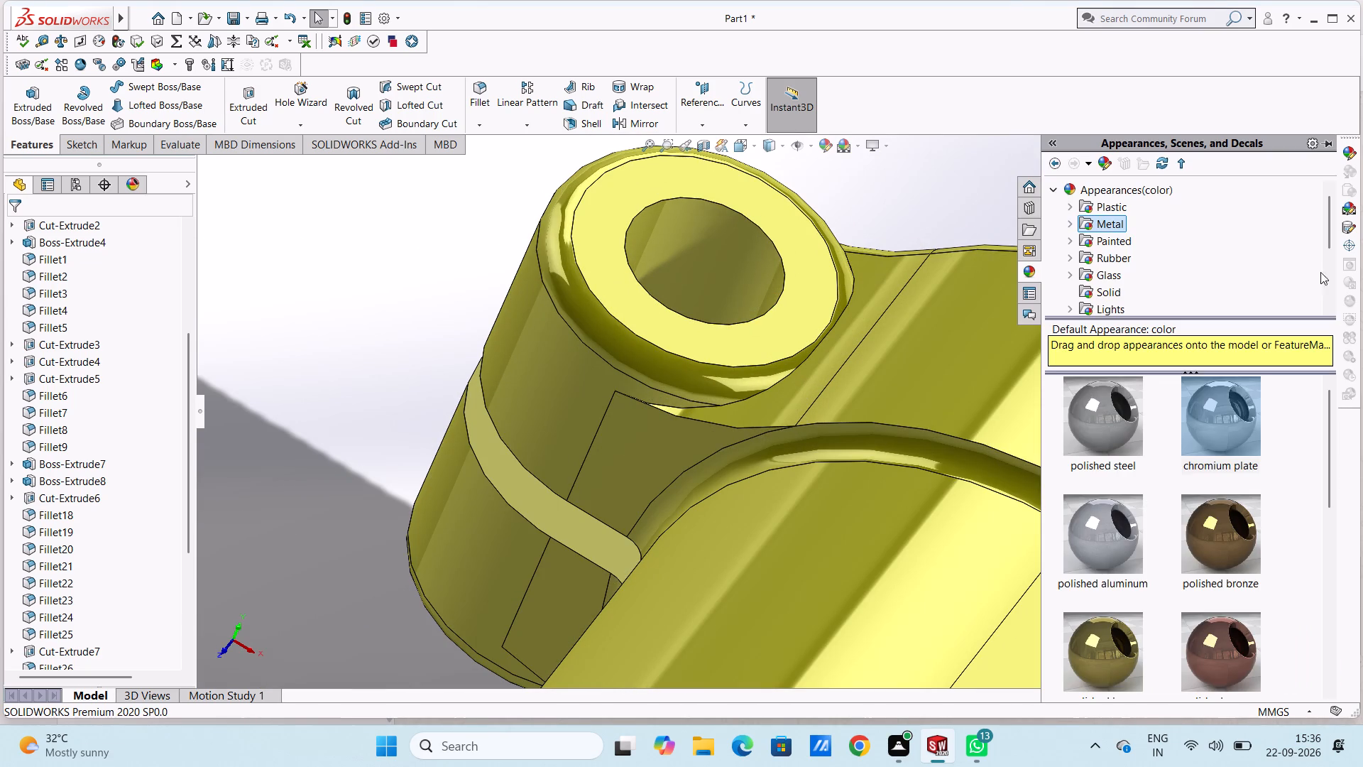
{"action": "left_click_drag", "start_coordinate": [1227, 414], "coordinate": [875, 259]}
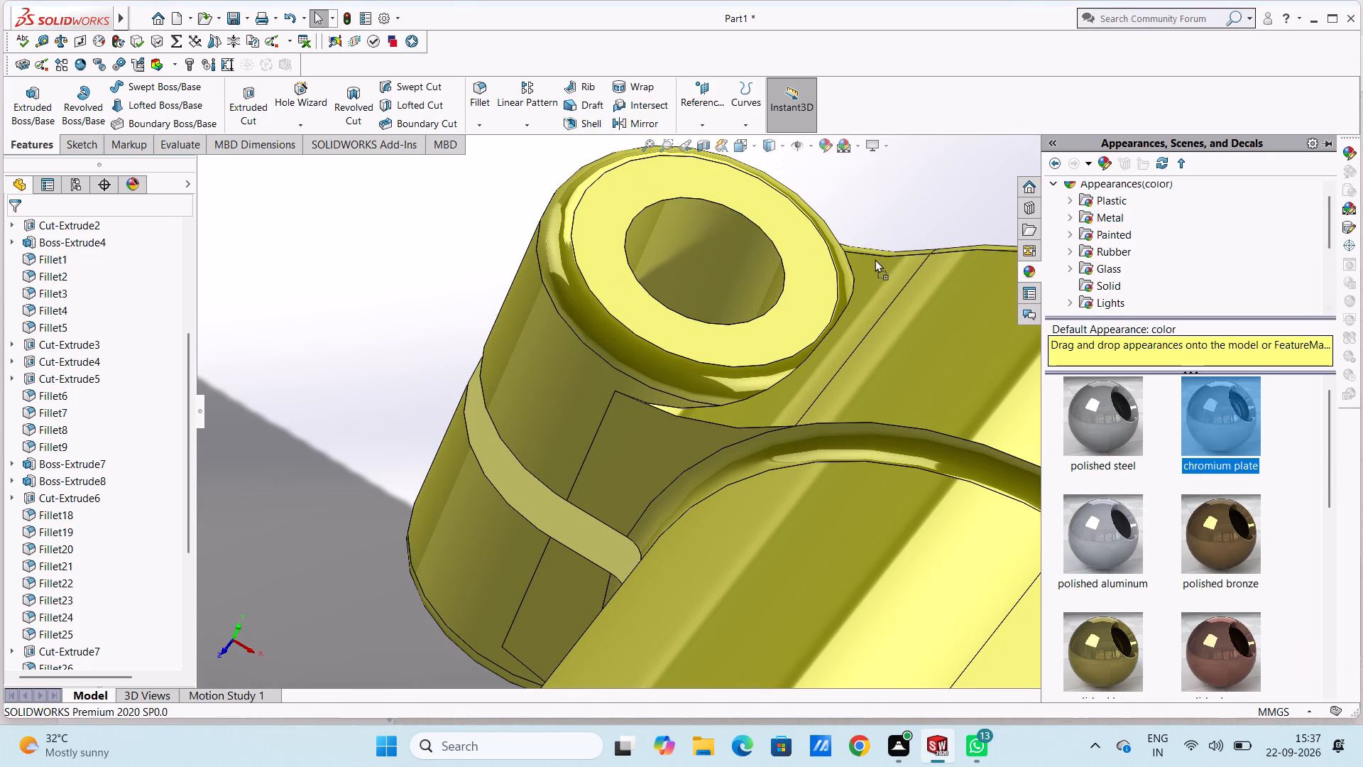
{"action": "left_click_drag", "start_coordinate": [875, 259], "coordinate": [730, 261]}
{"action": "left_click", "coordinate": [726, 265]}
On the housing's underside, apply the chromium plate appearance to the right corner lug hole on the projecting block's side.
{"action": "scroll", "coordinate": [726, 265], "scroll_direction": "up", "scroll_amount": 9}
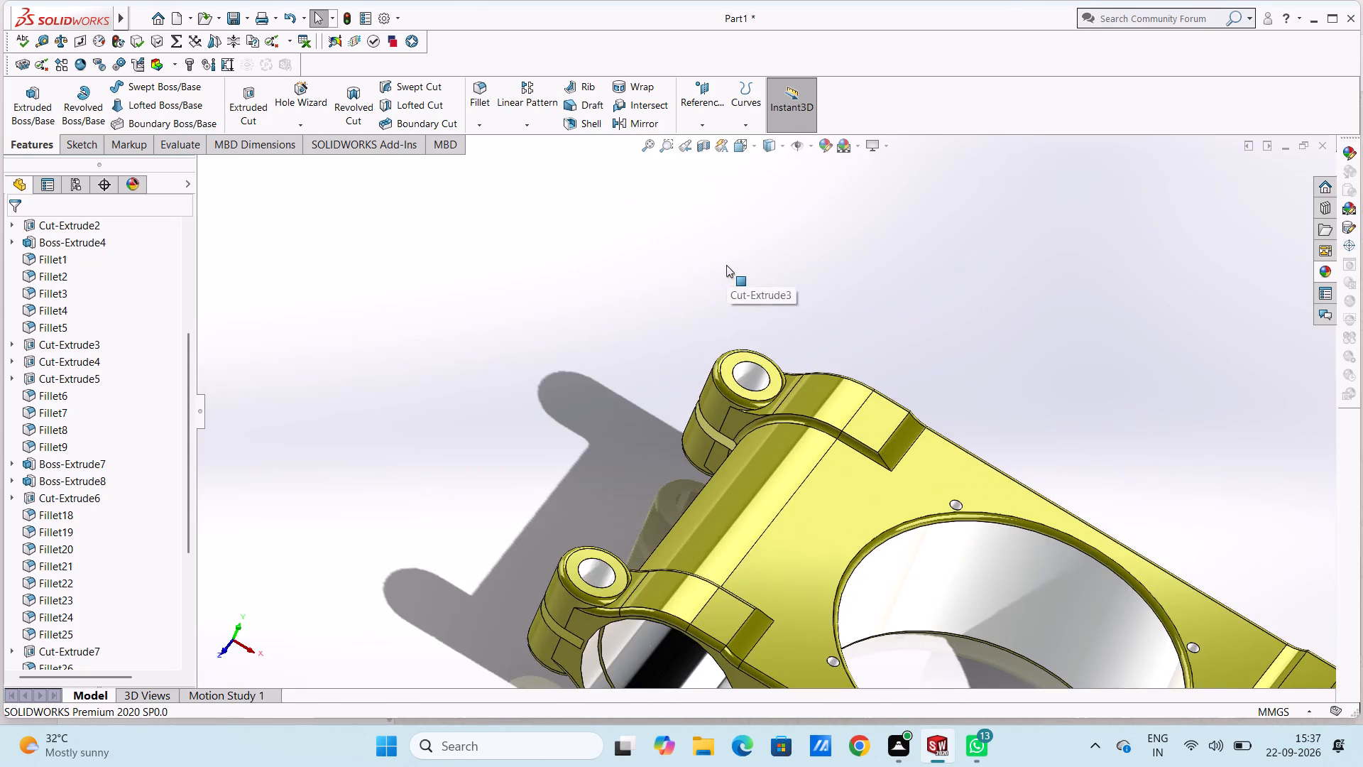
{"action": "scroll", "coordinate": [740, 283], "scroll_direction": "up", "scroll_amount": 7}
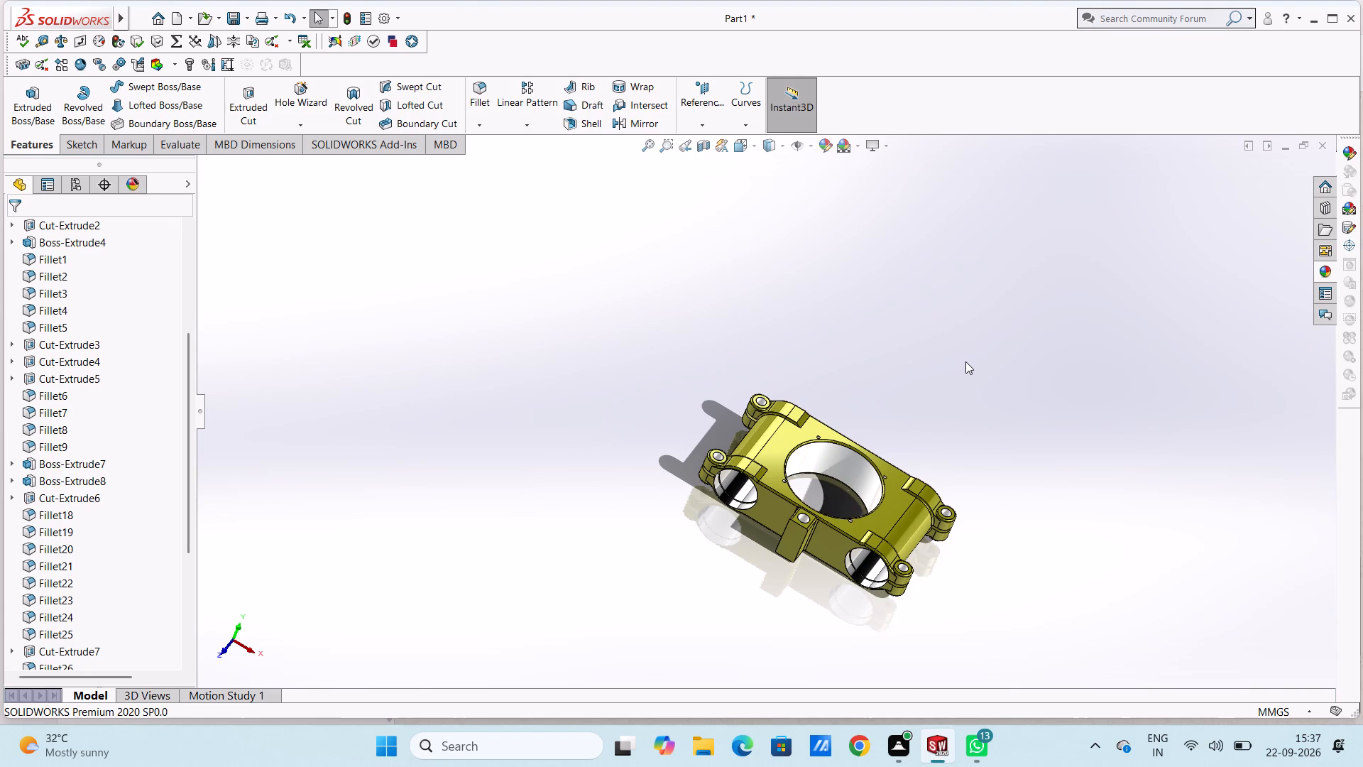
{"action": "middle_click_drag", "start_coordinate": [965, 363], "coordinate": [865, 287]}
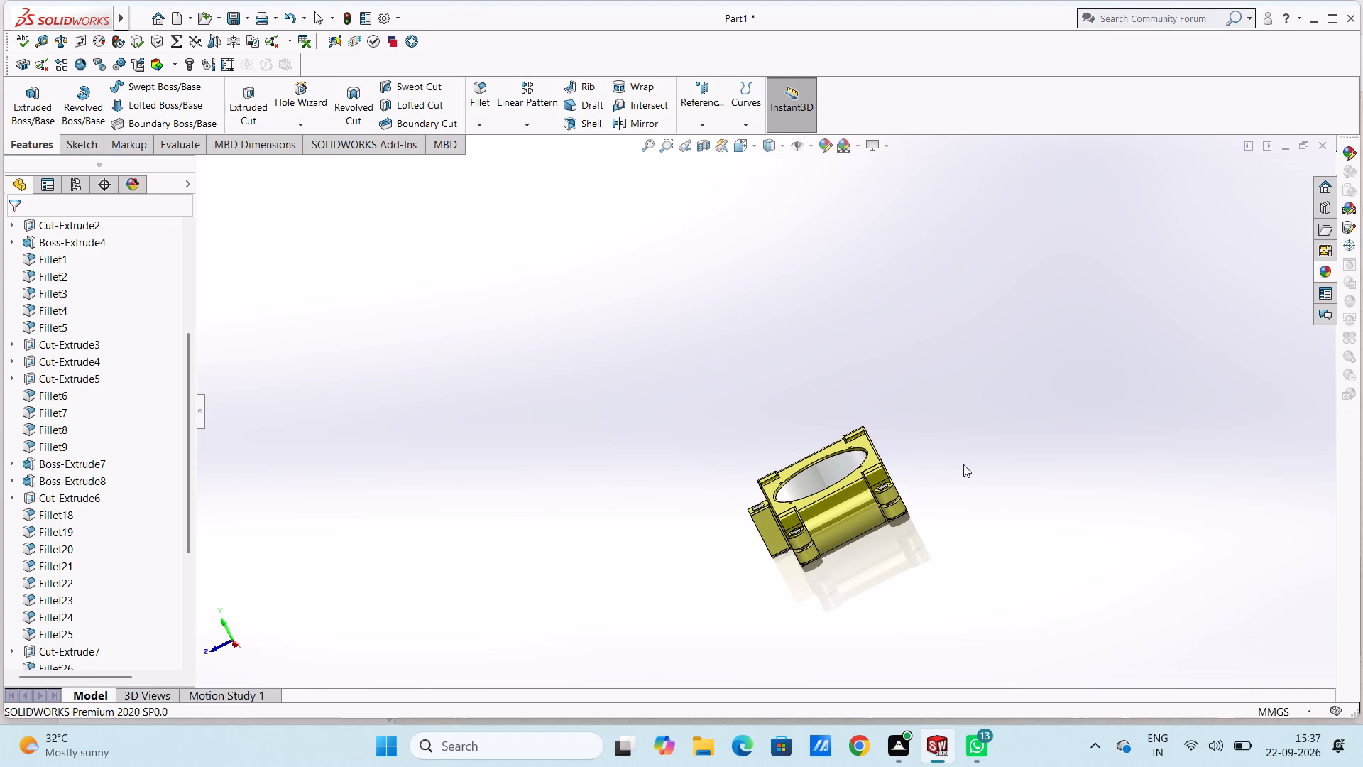
{"action": "key", "text": "ctrl+5"}
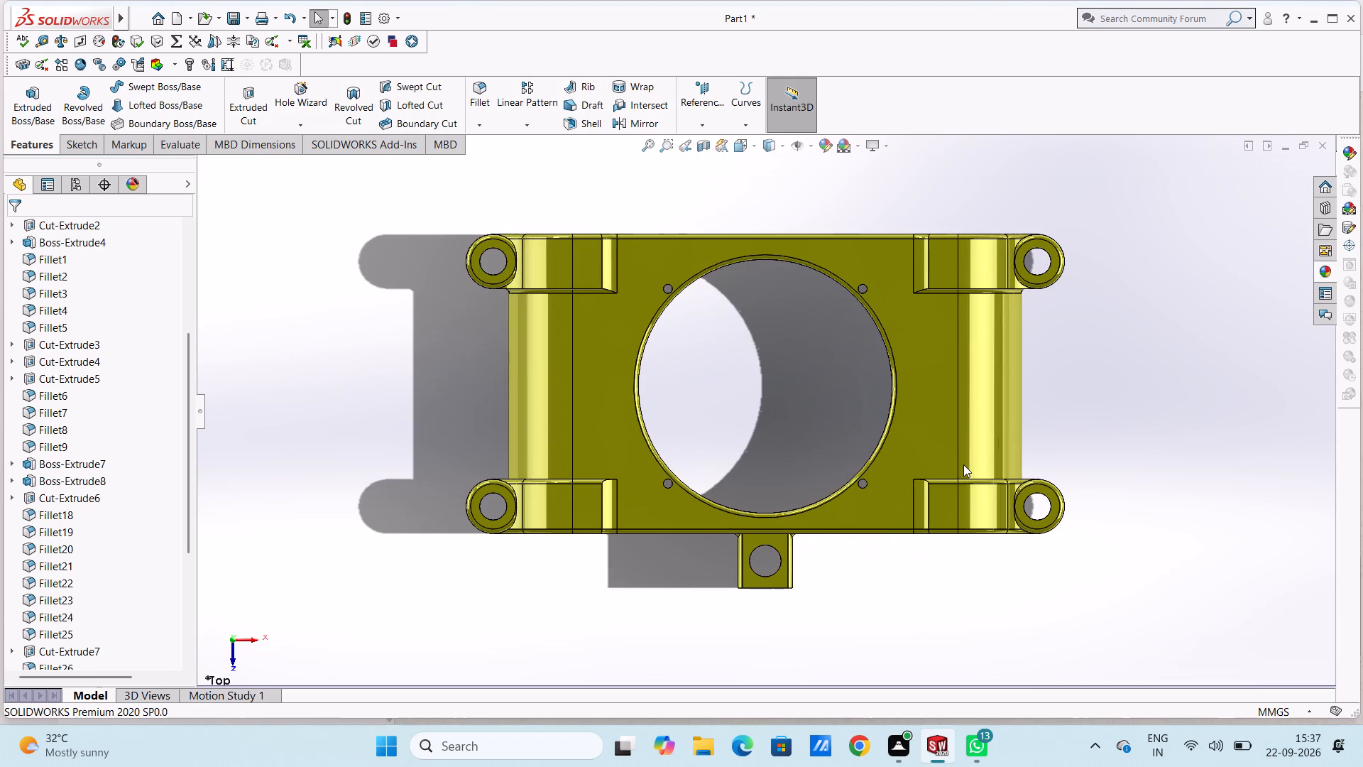
{"action": "key", "text": "ctrl+6"}
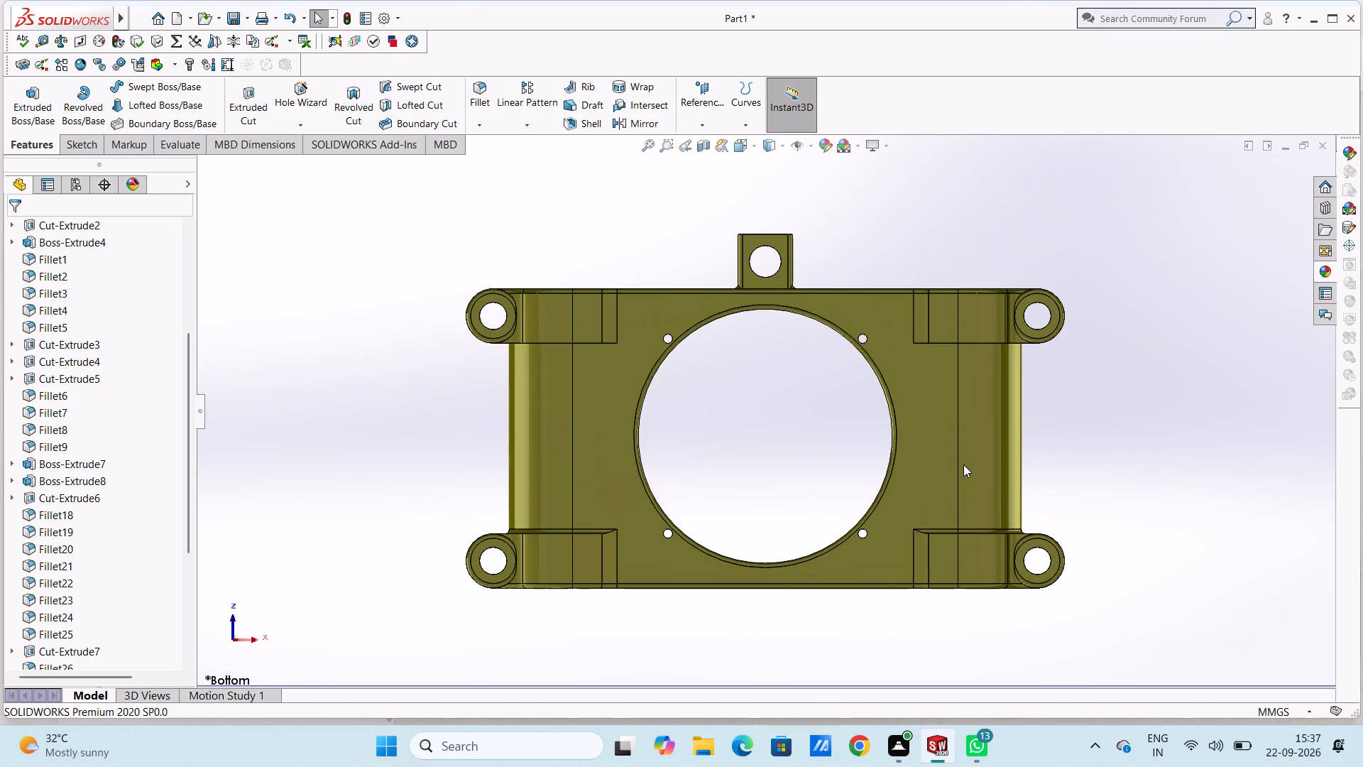
{"action": "middle_click_drag", "start_coordinate": [1162, 428], "coordinate": [1095, 443]}
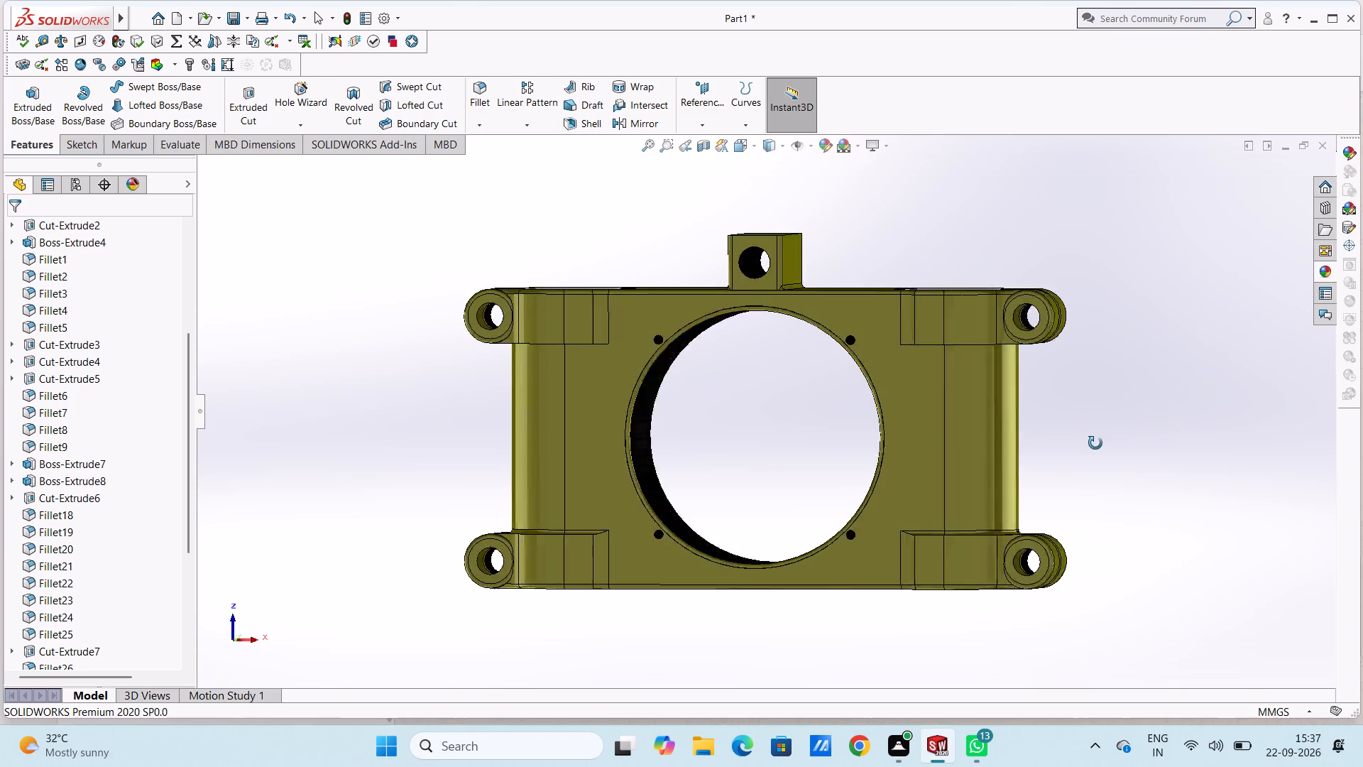
{"action": "middle_click_drag", "start_coordinate": [1095, 443], "coordinate": [1098, 452]}
{"action": "scroll", "coordinate": [1005, 358], "scroll_direction": "down", "scroll_amount": 3}
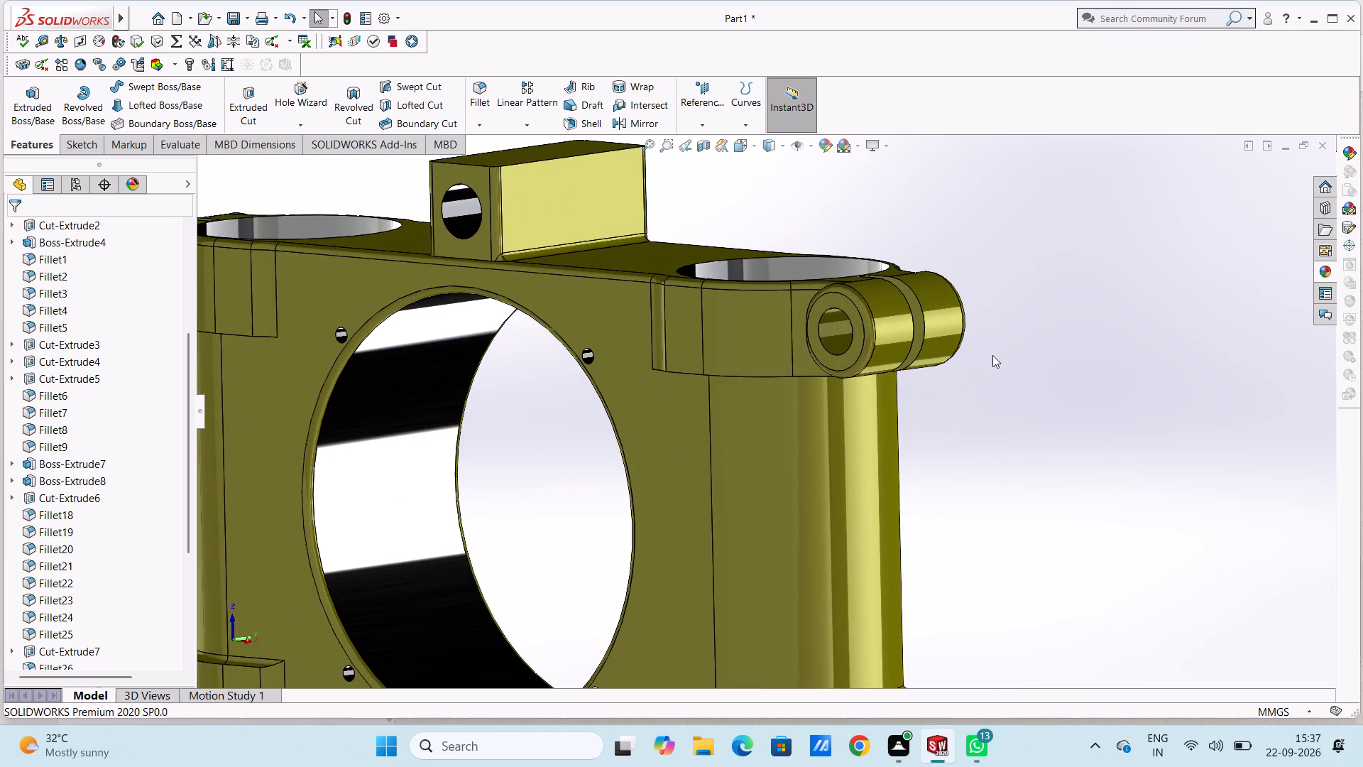
{"action": "left_click", "coordinate": [1323, 273]}
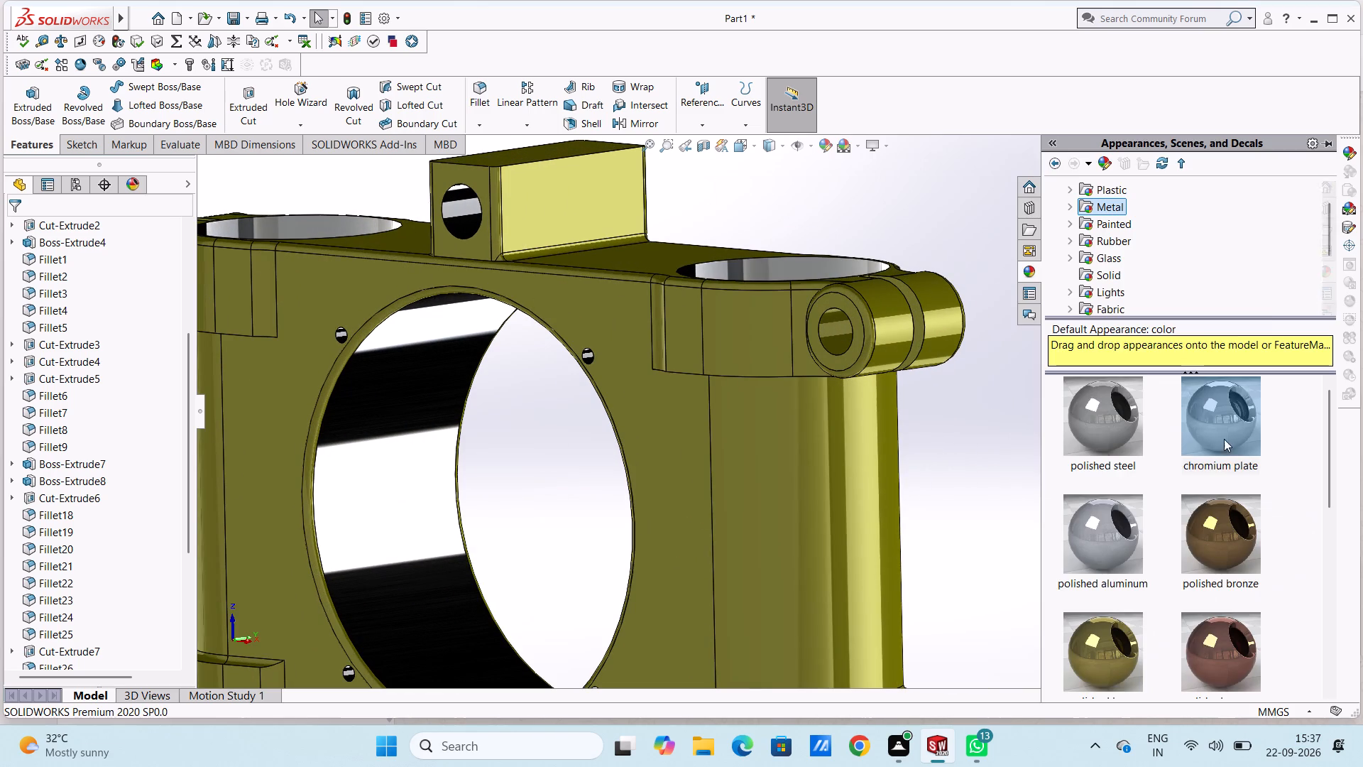
{"action": "left_click_drag", "start_coordinate": [1225, 429], "coordinate": [829, 345]}
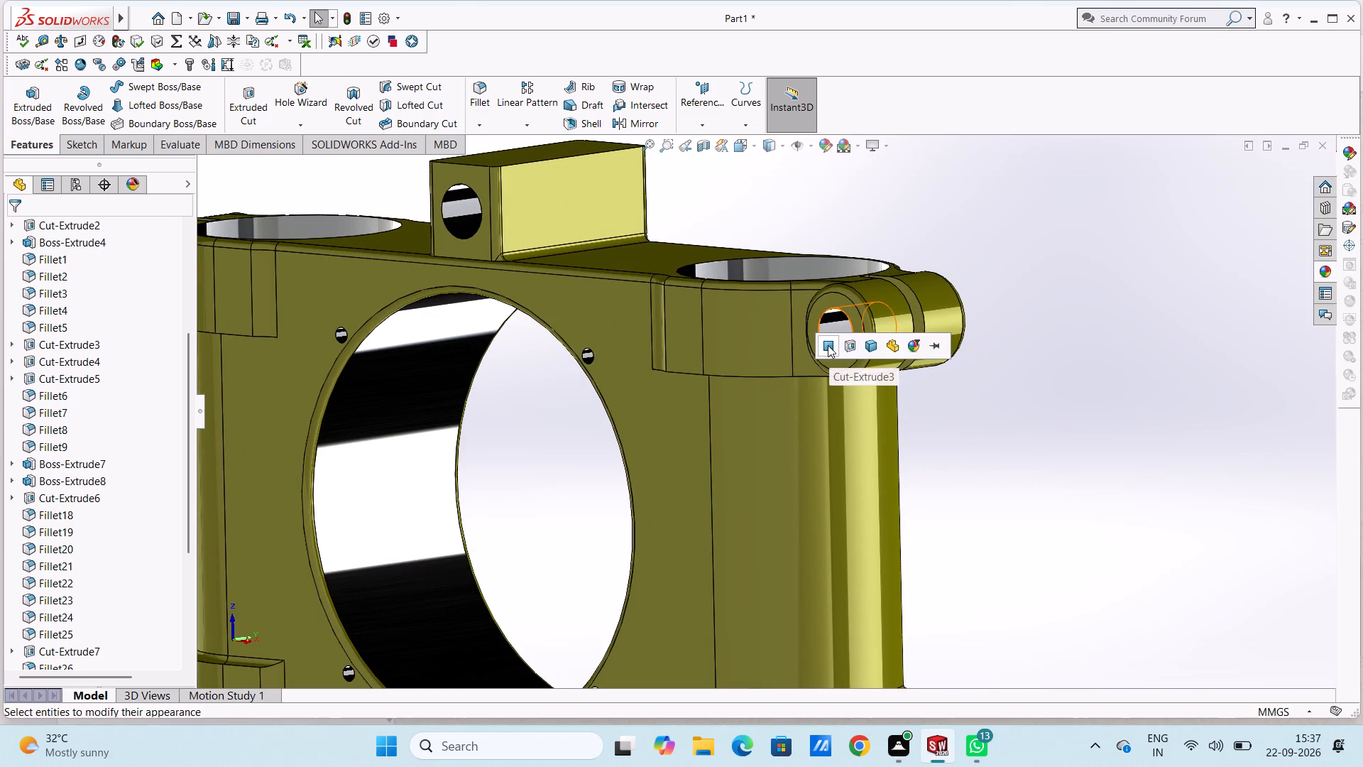
{"action": "left_click", "coordinate": [828, 345]}
On the underside, apply the chromium plate appearance to the right corner lug hole on the side away from the projecting block.
{"action": "scroll", "coordinate": [828, 345], "scroll_direction": "up", "scroll_amount": 7}
{"action": "scroll", "coordinate": [782, 503], "scroll_direction": "down", "scroll_amount": 4}
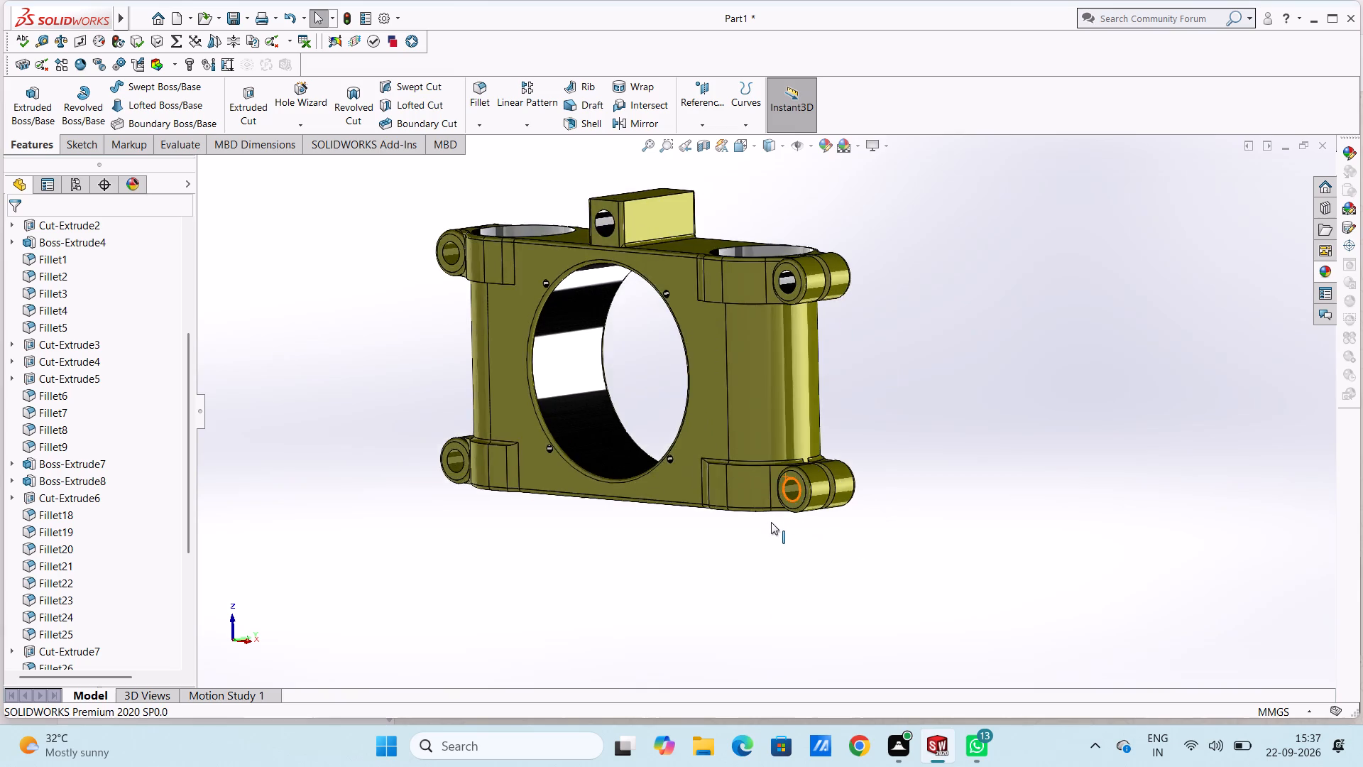
{"action": "scroll", "coordinate": [771, 522], "scroll_direction": "down", "scroll_amount": 8}
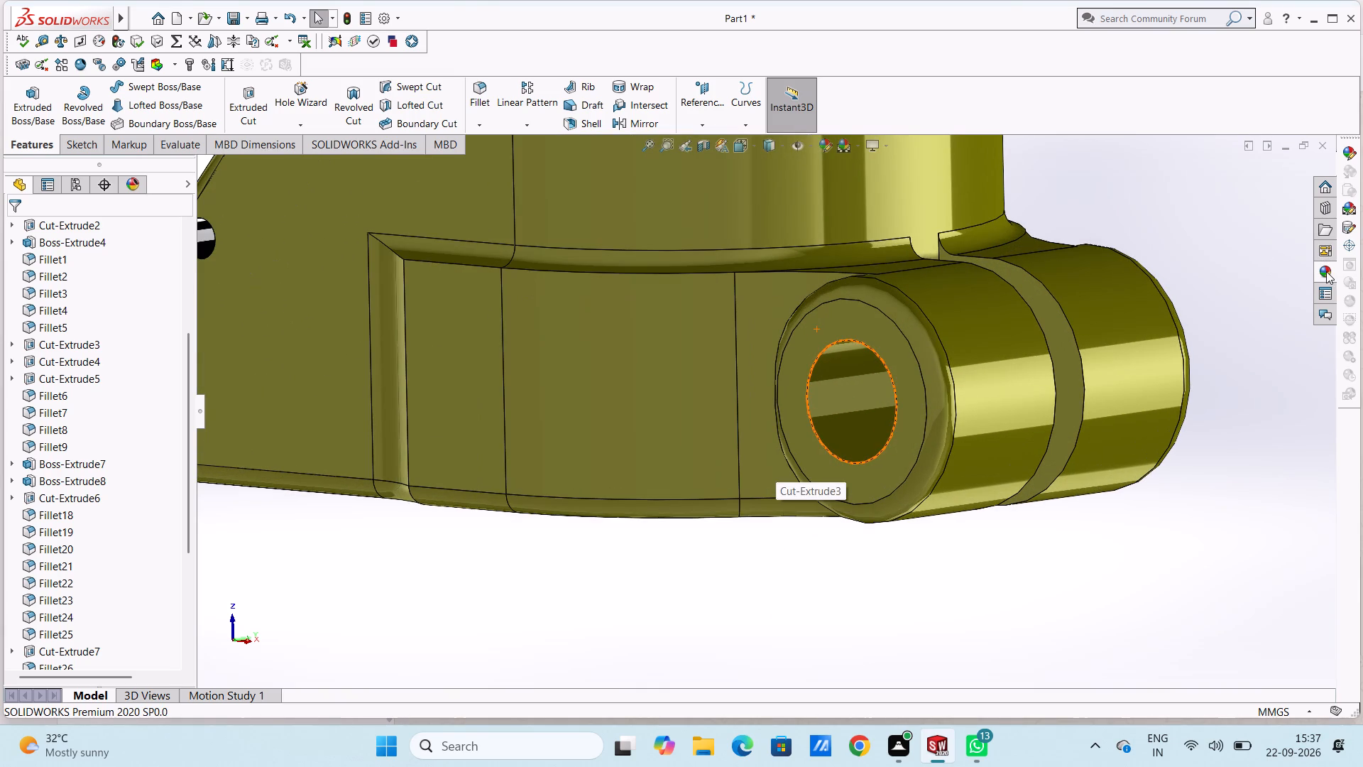
{"action": "left_click", "coordinate": [1326, 271]}
{"action": "left_click_drag", "start_coordinate": [1248, 416], "coordinate": [850, 408]}
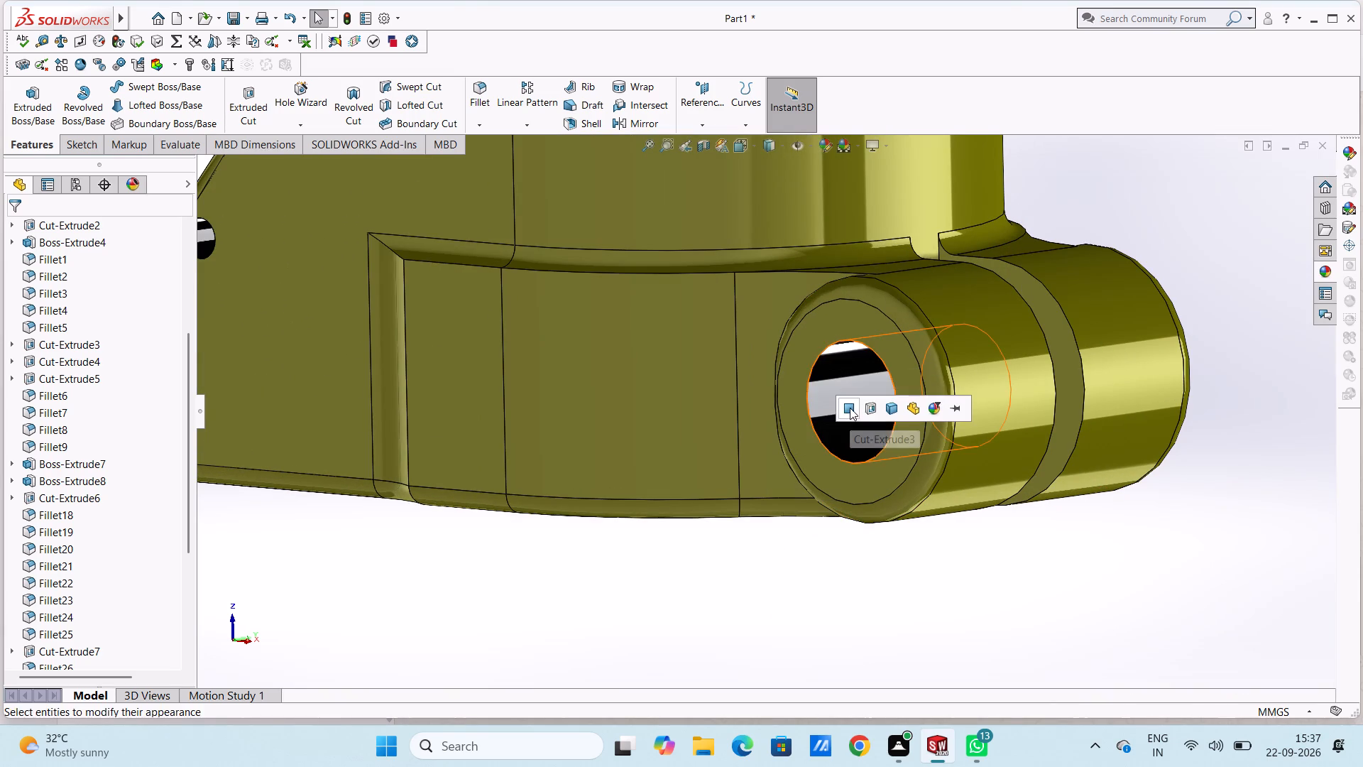
{"action": "left_click", "coordinate": [850, 408]}
On the underside, apply the chromium plate appearance to the left corner lug hole on the projecting block's side.
{"action": "scroll", "coordinate": [850, 408], "scroll_direction": "up", "scroll_amount": 5}
{"action": "scroll", "coordinate": [491, 244], "scroll_direction": "up", "scroll_amount": 6}
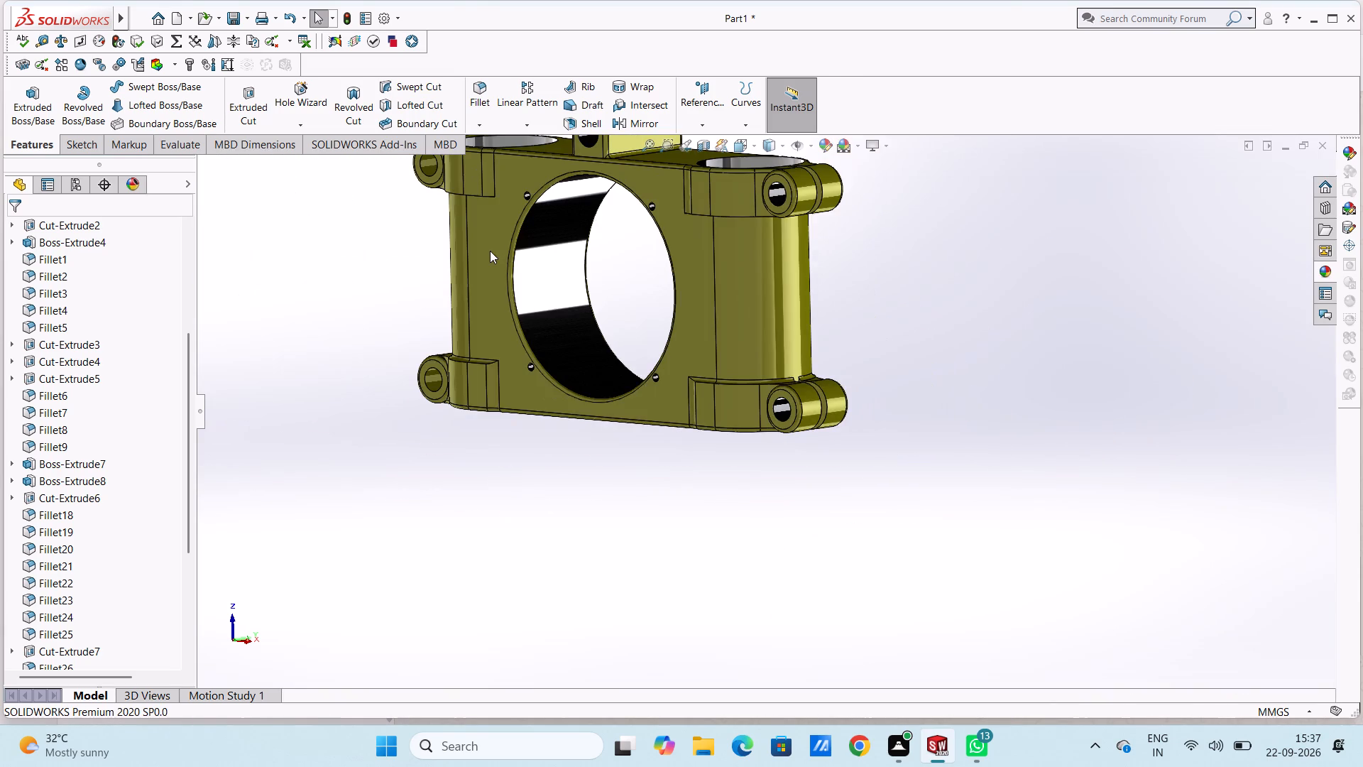
{"action": "scroll", "coordinate": [495, 242], "scroll_direction": "down", "scroll_amount": 8}
{"action": "scroll", "coordinate": [573, 212], "scroll_direction": "down", "scroll_amount": 1}
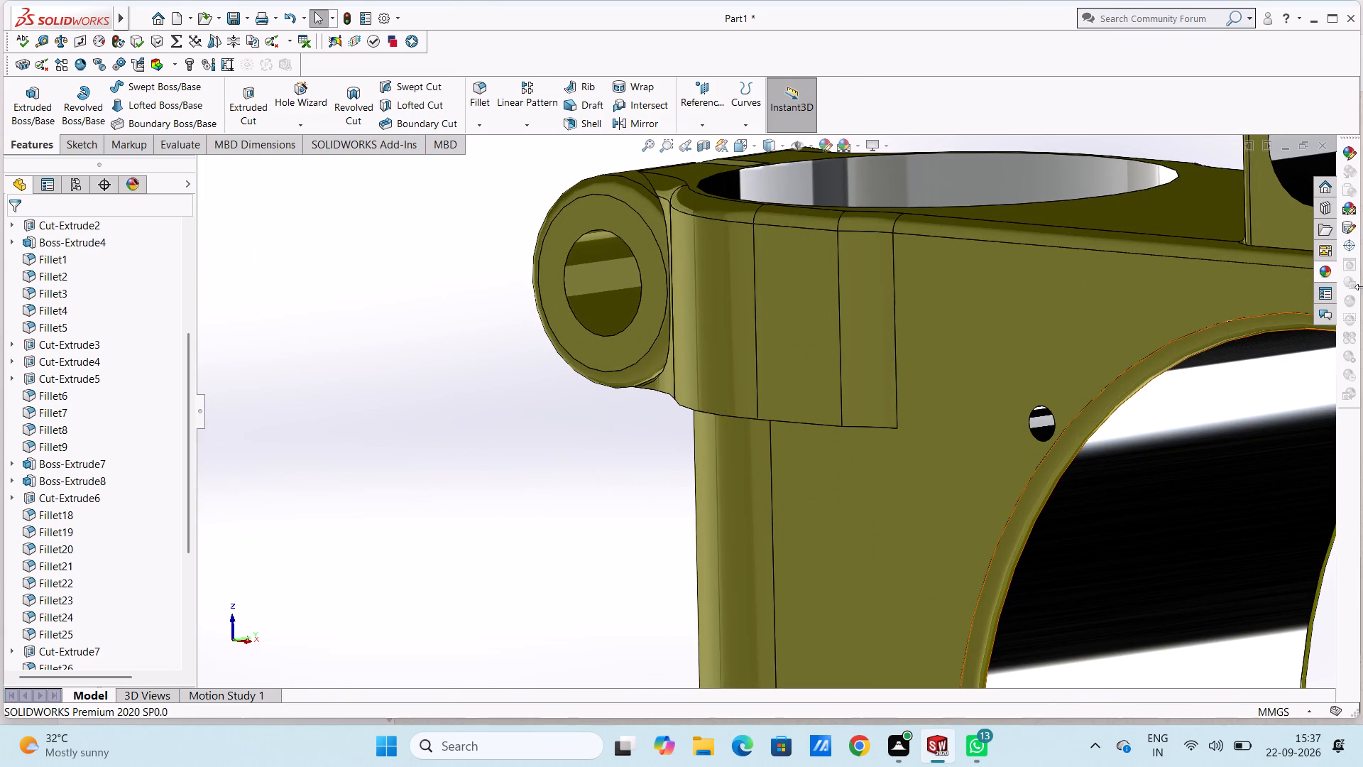
{"action": "left_click", "coordinate": [1320, 269]}
{"action": "left_click_drag", "start_coordinate": [1225, 425], "coordinate": [581, 326]}
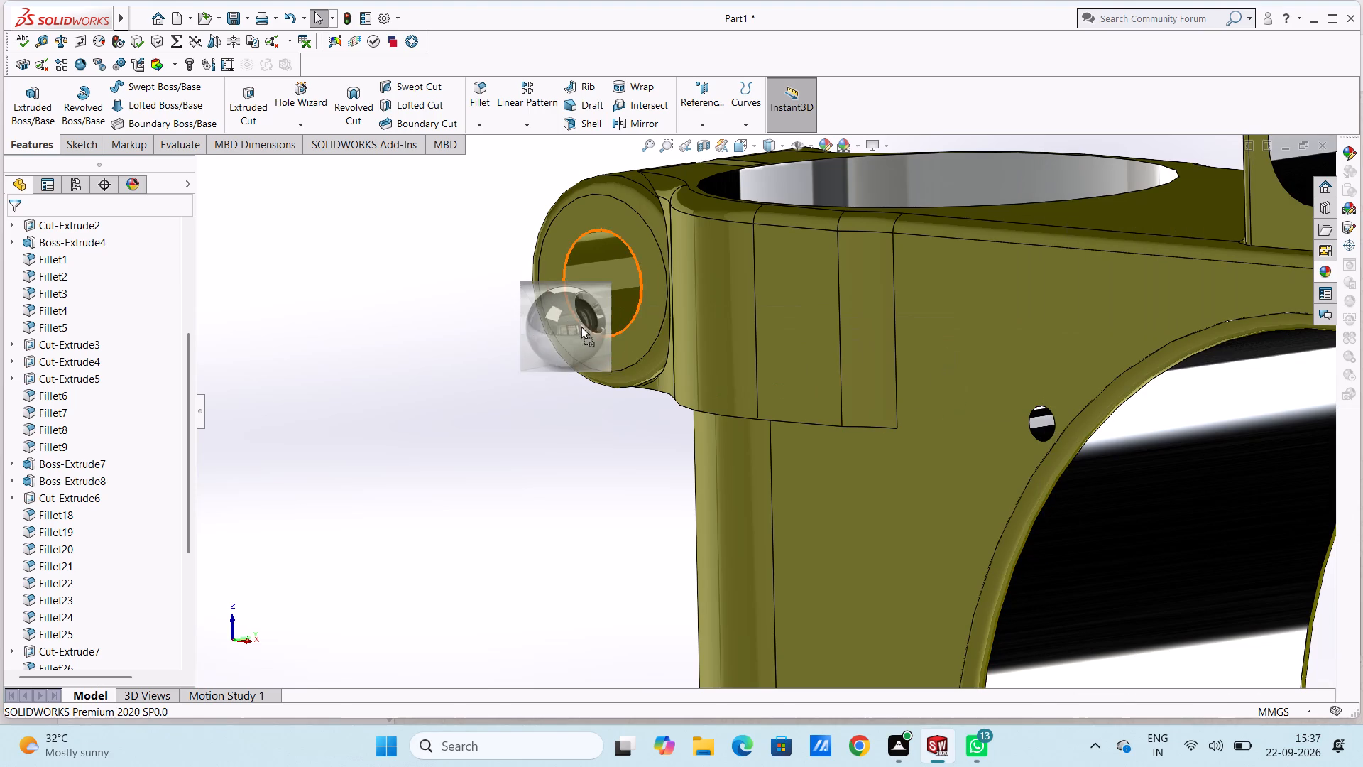
{"action": "left_click_drag", "start_coordinate": [581, 326], "coordinate": [580, 298]}
{"action": "left_click", "coordinate": [580, 298]}
On the underside, apply the chromium plate appearance to the left corner lug hole on the side away from the projecting block.
{"action": "scroll", "coordinate": [579, 298], "scroll_direction": "down", "scroll_amount": 1}
{"action": "scroll", "coordinate": [579, 298], "scroll_direction": "up", "scroll_amount": 5}
{"action": "scroll", "coordinate": [618, 381], "scroll_direction": "up", "scroll_amount": 2}
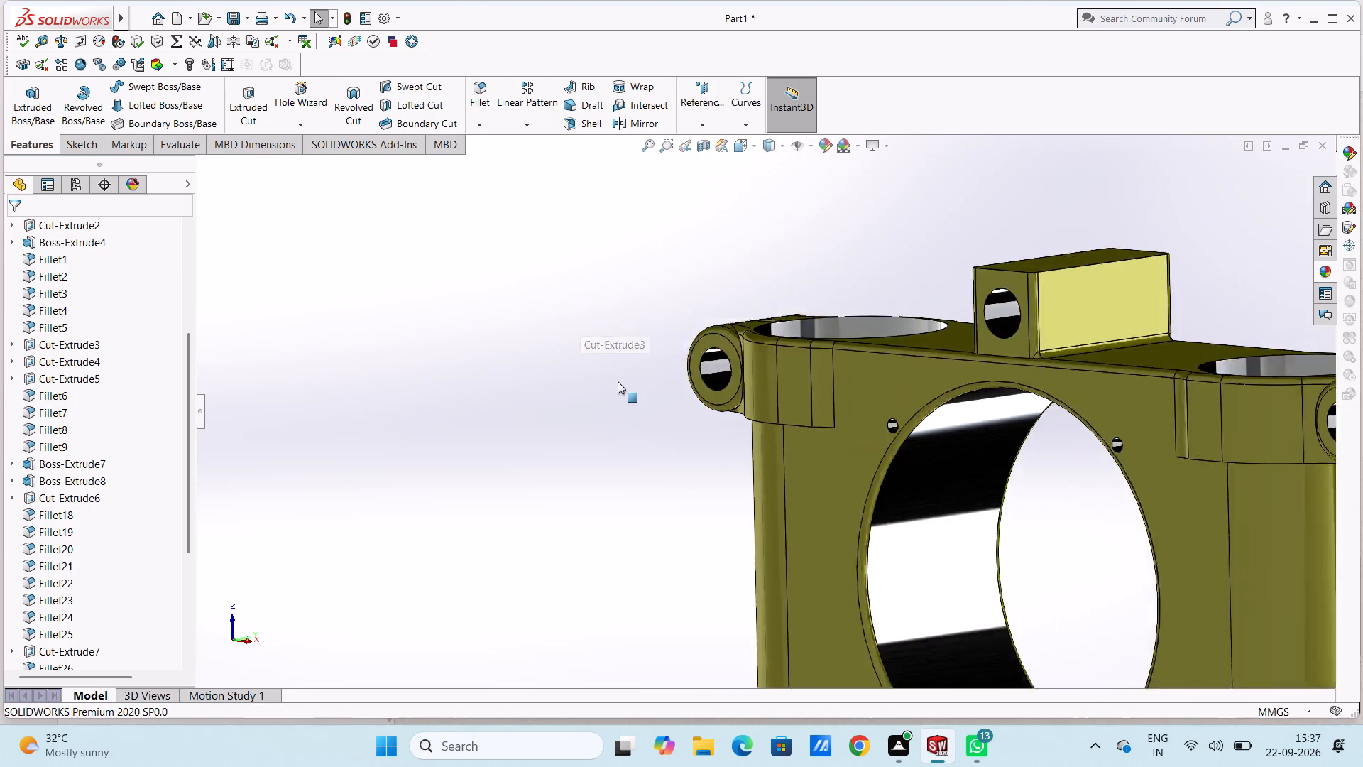
{"action": "scroll", "coordinate": [618, 381], "scroll_direction": "up", "scroll_amount": 3}
{"action": "scroll", "coordinate": [796, 606], "scroll_direction": "down", "scroll_amount": 5}
{"action": "scroll", "coordinate": [716, 282], "scroll_direction": "down", "scroll_amount": 5}
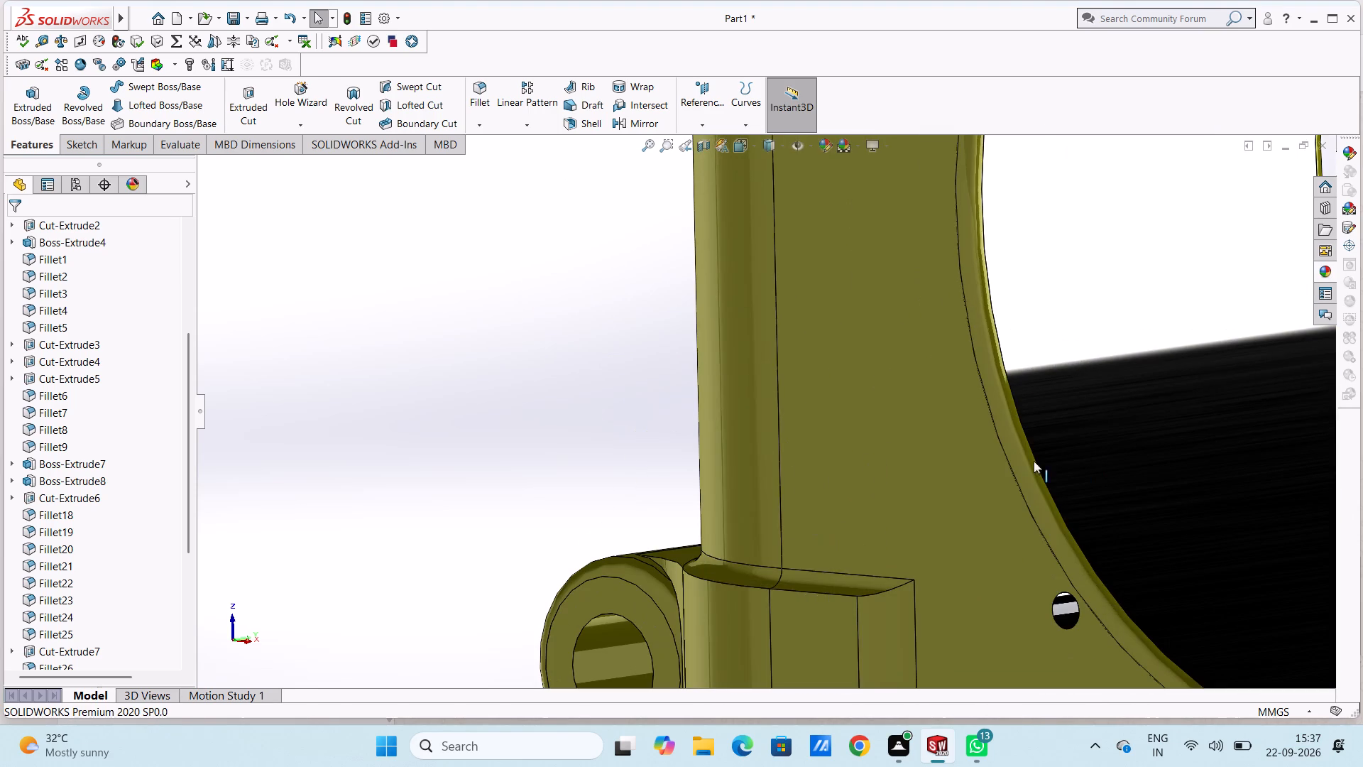
{"action": "scroll", "coordinate": [757, 489], "scroll_direction": "up", "scroll_amount": 4}
{"action": "scroll", "coordinate": [681, 558], "scroll_direction": "down", "scroll_amount": 4}
{"action": "scroll", "coordinate": [697, 501], "scroll_direction": "down", "scroll_amount": 3}
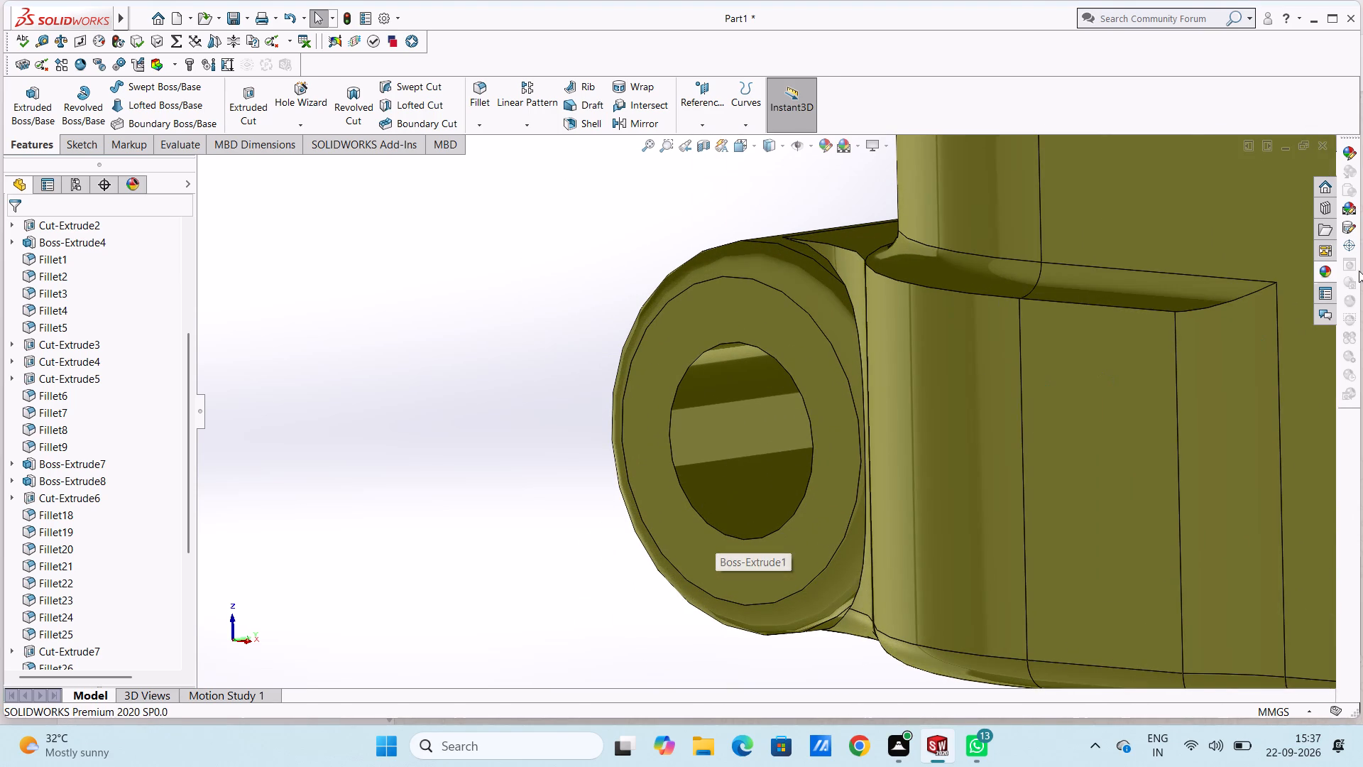
{"action": "left_click", "coordinate": [1329, 267]}
{"action": "left_click_drag", "start_coordinate": [1227, 427], "coordinate": [689, 433]}
{"action": "left_click", "coordinate": [689, 433]}
Examine the housing from all sides to check the chromium plate appearance on its bores, lug holes and small holes.
{"action": "scroll", "coordinate": [689, 433], "scroll_direction": "up", "scroll_amount": 12}
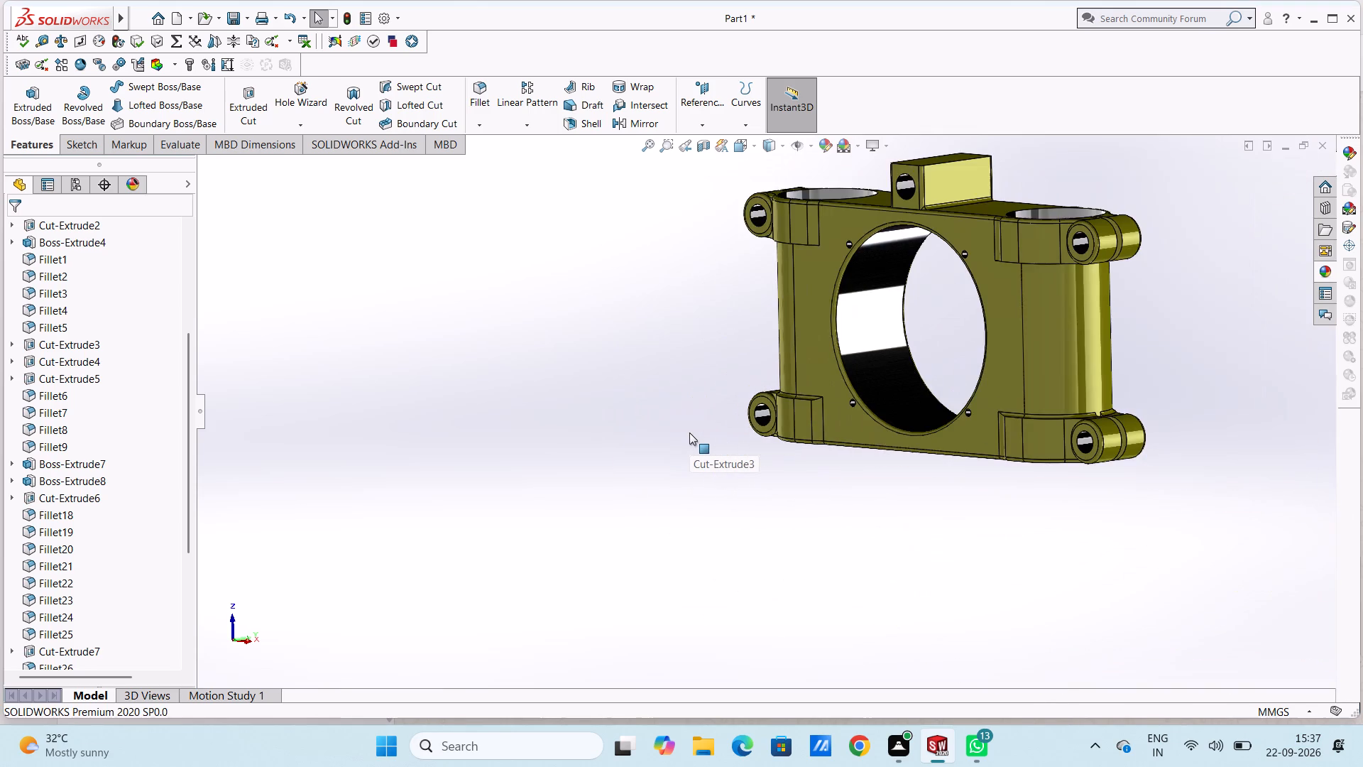
{"action": "scroll", "coordinate": [689, 433], "scroll_direction": "up", "scroll_amount": 3}
{"action": "middle_click_drag", "start_coordinate": [689, 374], "coordinate": [685, 565]}
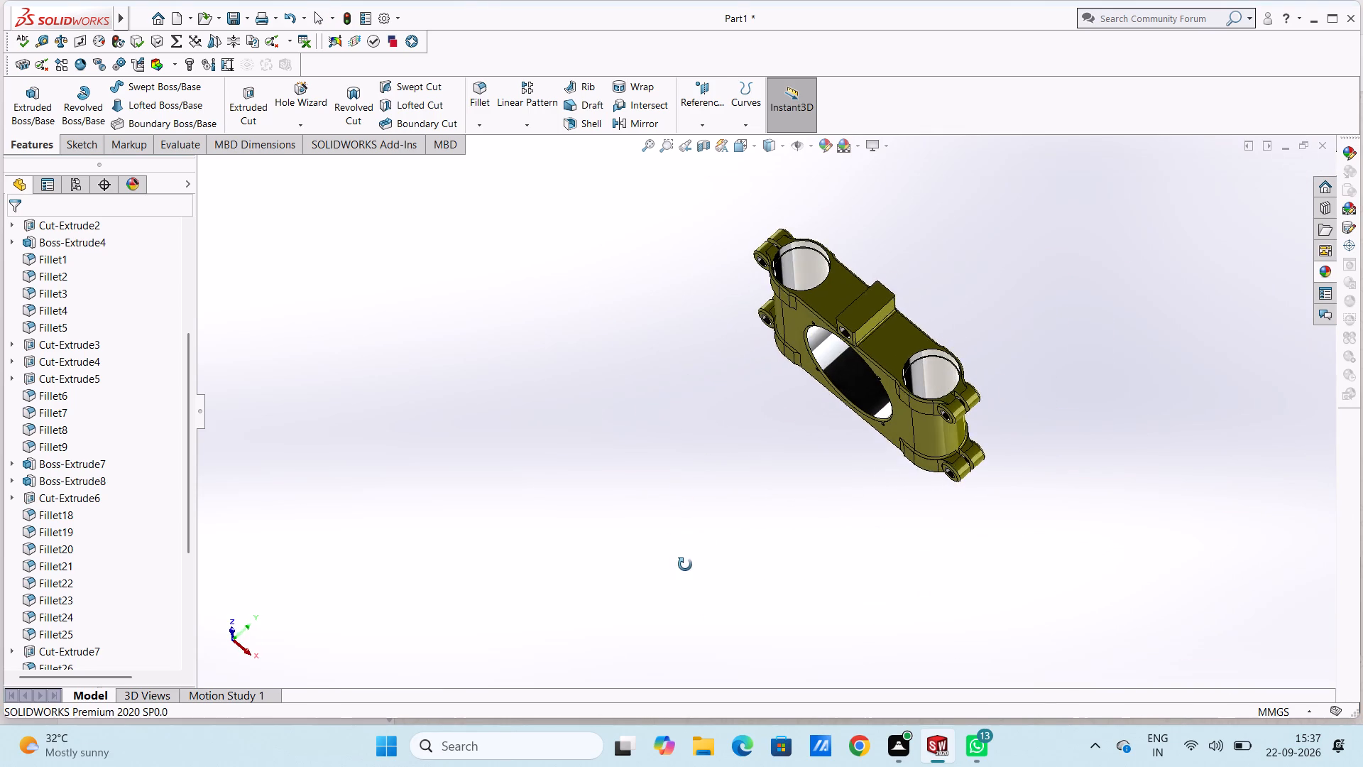
{"action": "middle_click_drag", "start_coordinate": [685, 565], "coordinate": [685, 564]}
{"action": "middle_click_drag", "start_coordinate": [686, 477], "coordinate": [1001, 276]}
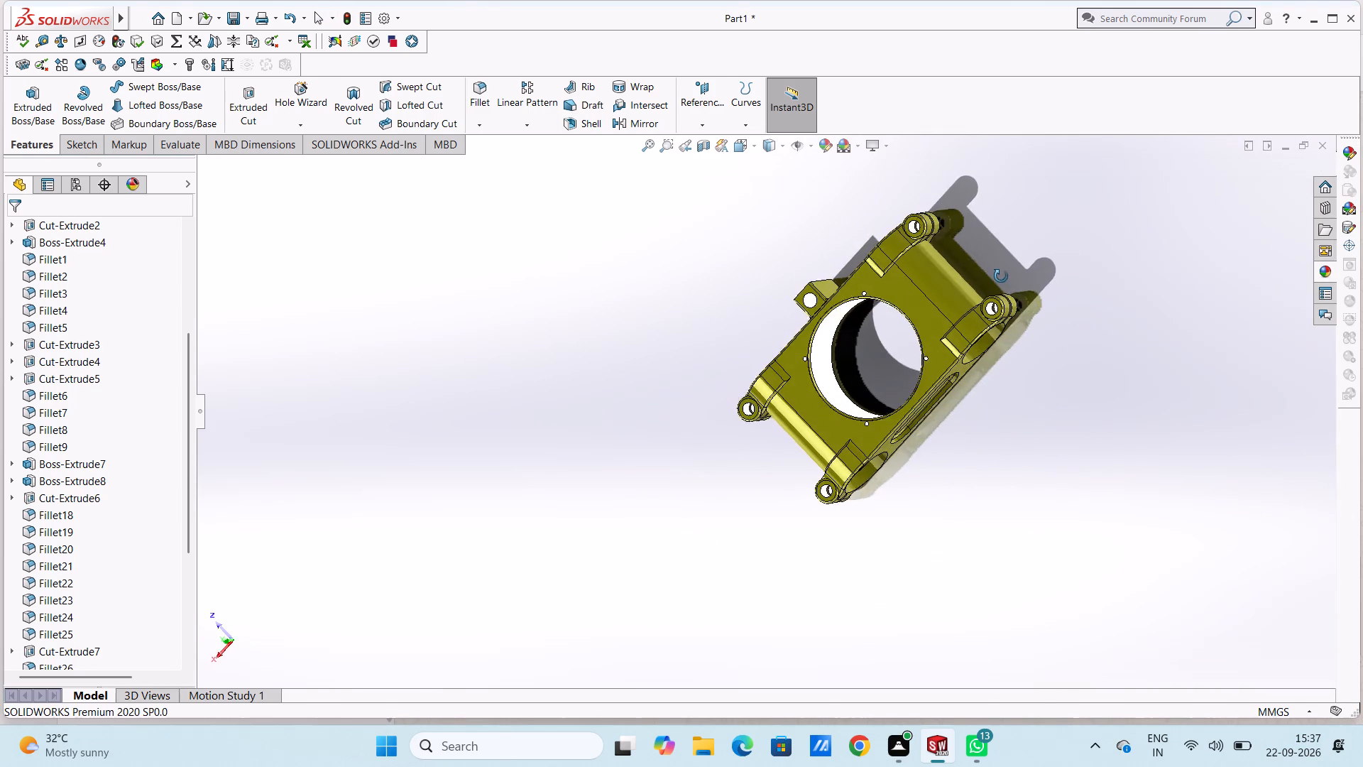
{"action": "middle_click_drag", "start_coordinate": [1001, 276], "coordinate": [515, 439]}
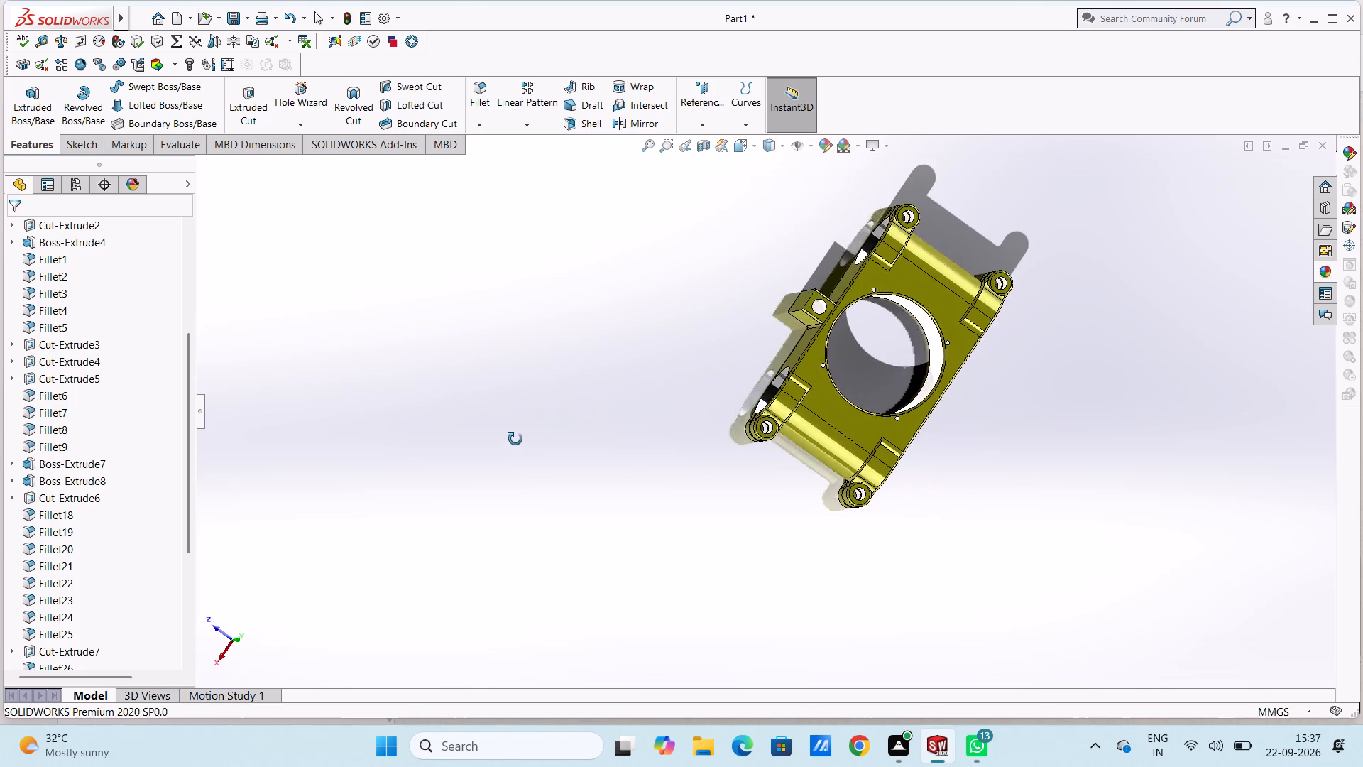
{"action": "middle_click_drag", "start_coordinate": [515, 439], "coordinate": [804, 482]}
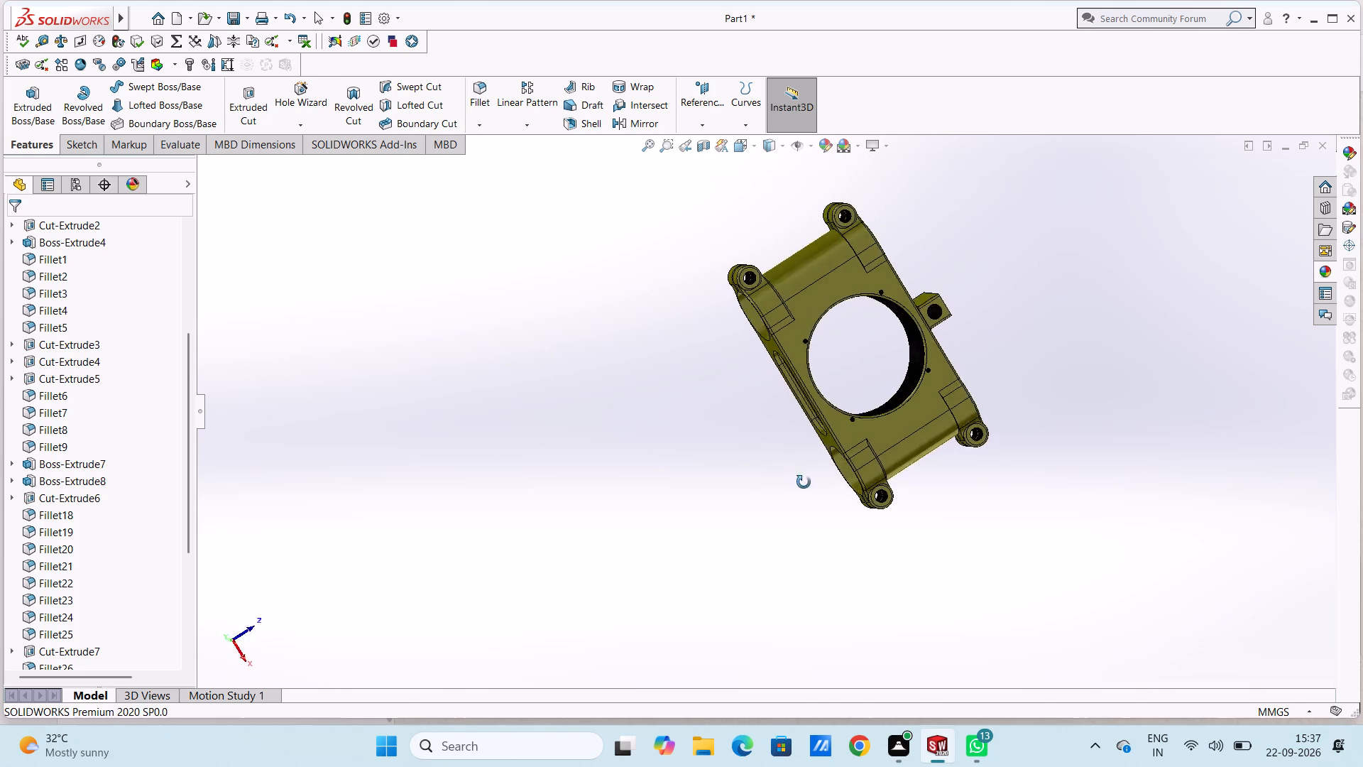
{"action": "middle_click_drag", "start_coordinate": [804, 482], "coordinate": [831, 393]}
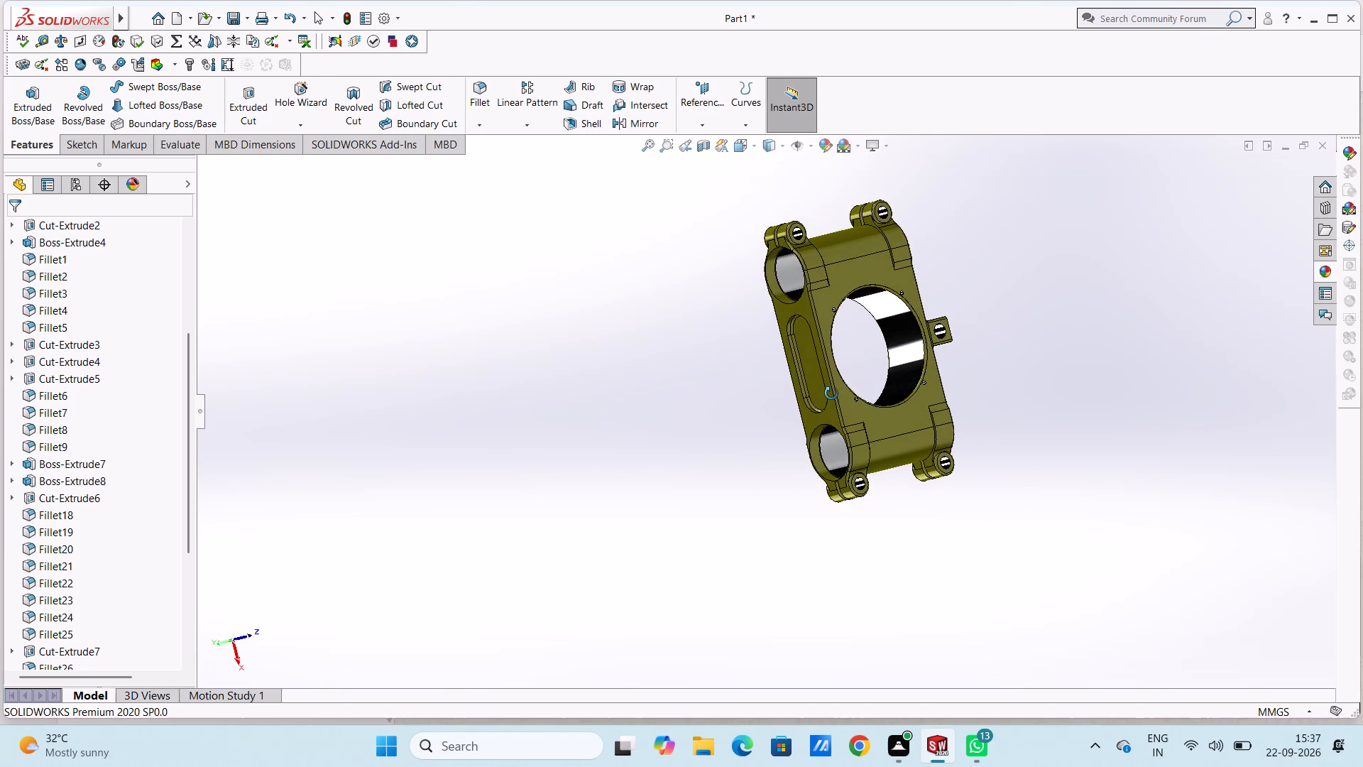
{"action": "middle_click_drag", "start_coordinate": [831, 393], "coordinate": [833, 420]}
{"action": "key", "text": "Escape"}
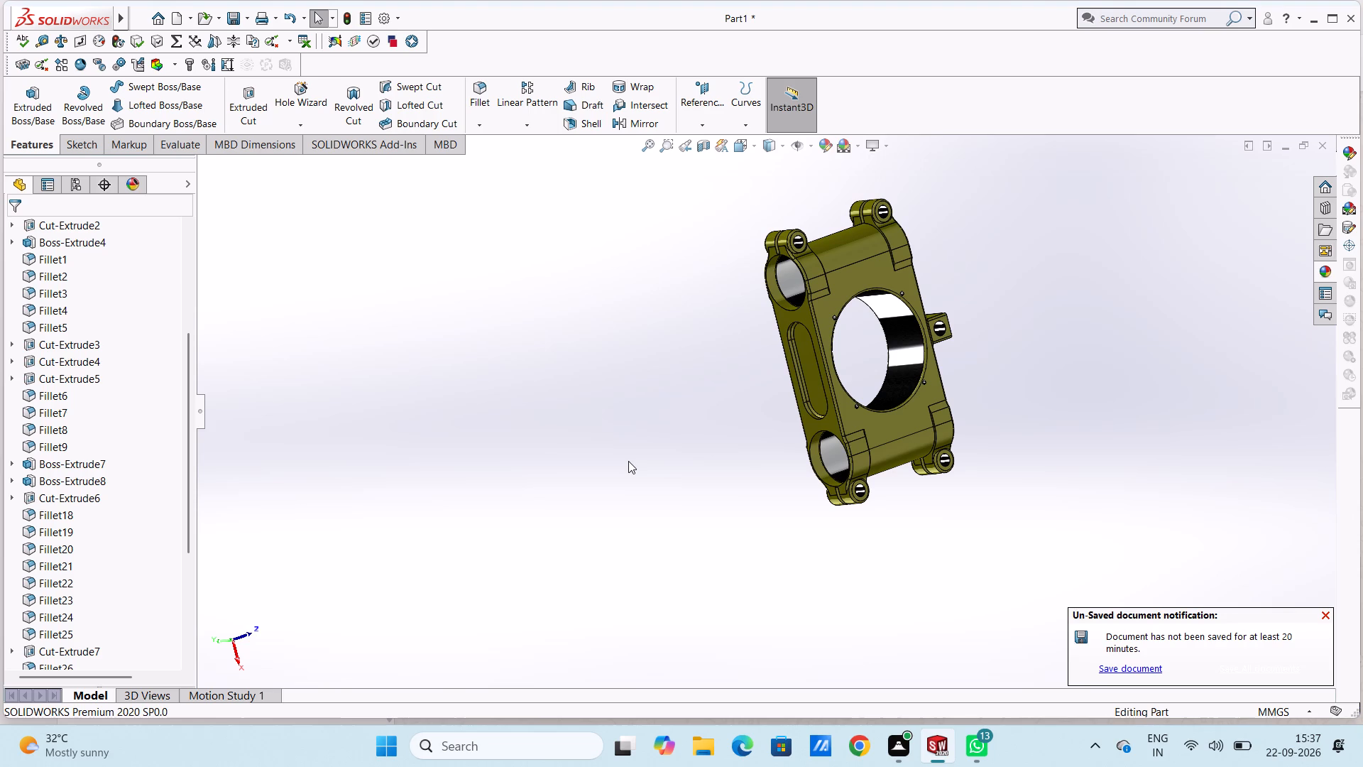
{"action": "key", "text": "Escape"}
Orient the housing to the isometric view and save the part in Documents under a file name starting with "li".
{"action": "key", "text": "ctrl+7"}
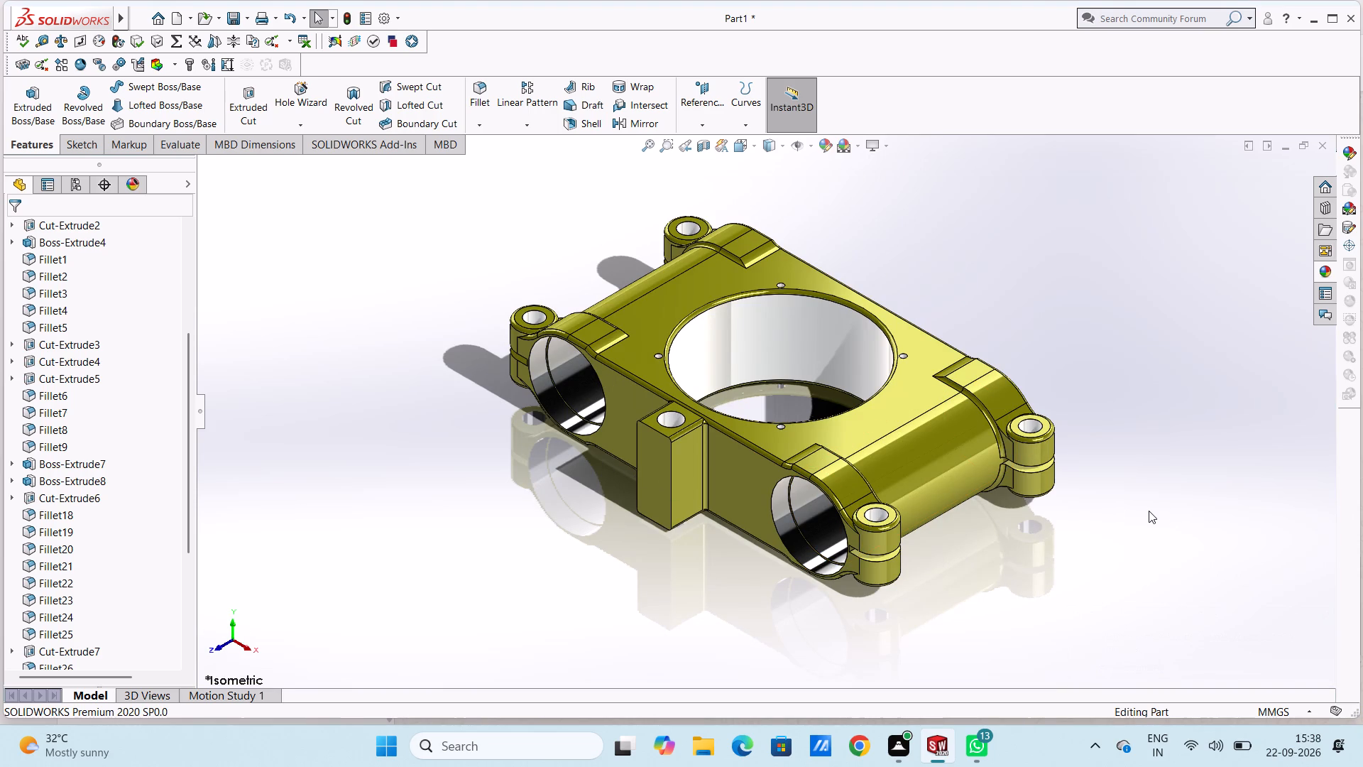
{"action": "key", "text": "ctrl+s"}
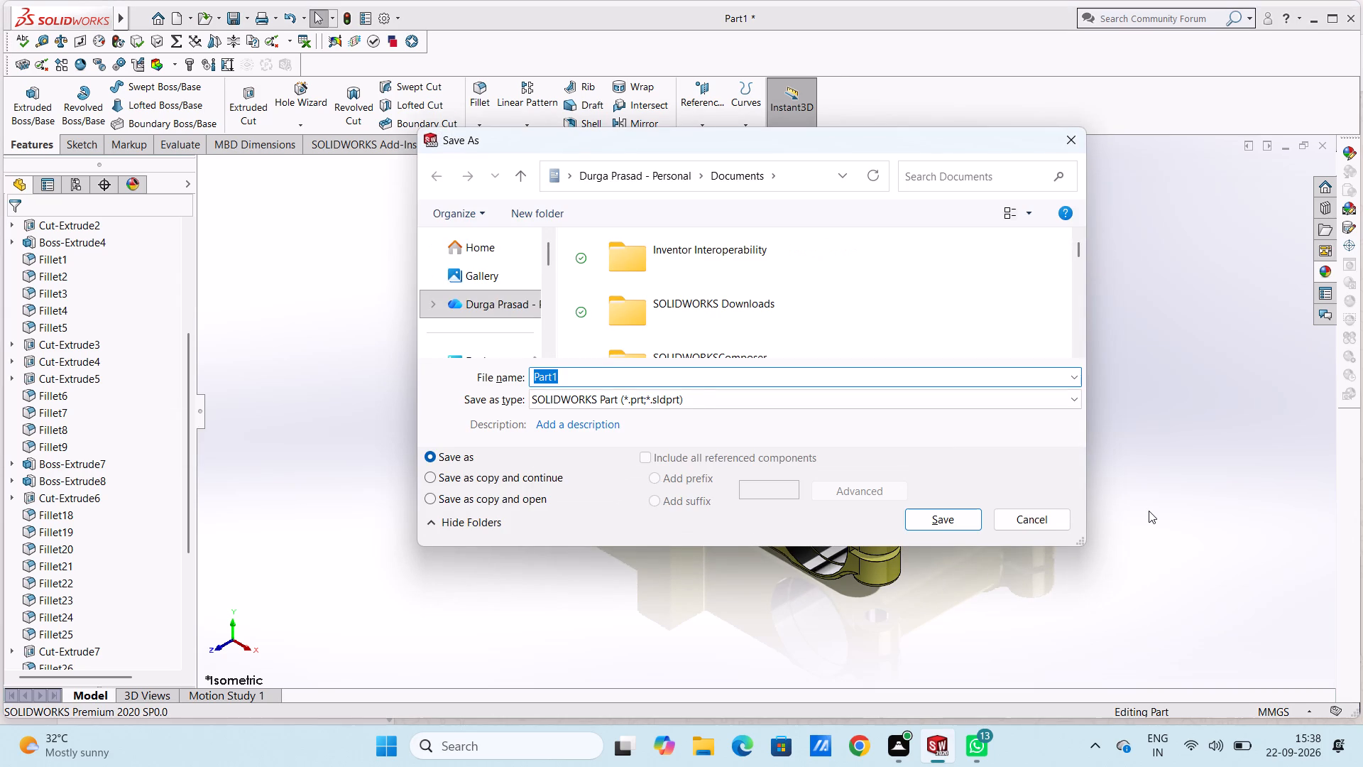
{"action": "type", "text": "li"}
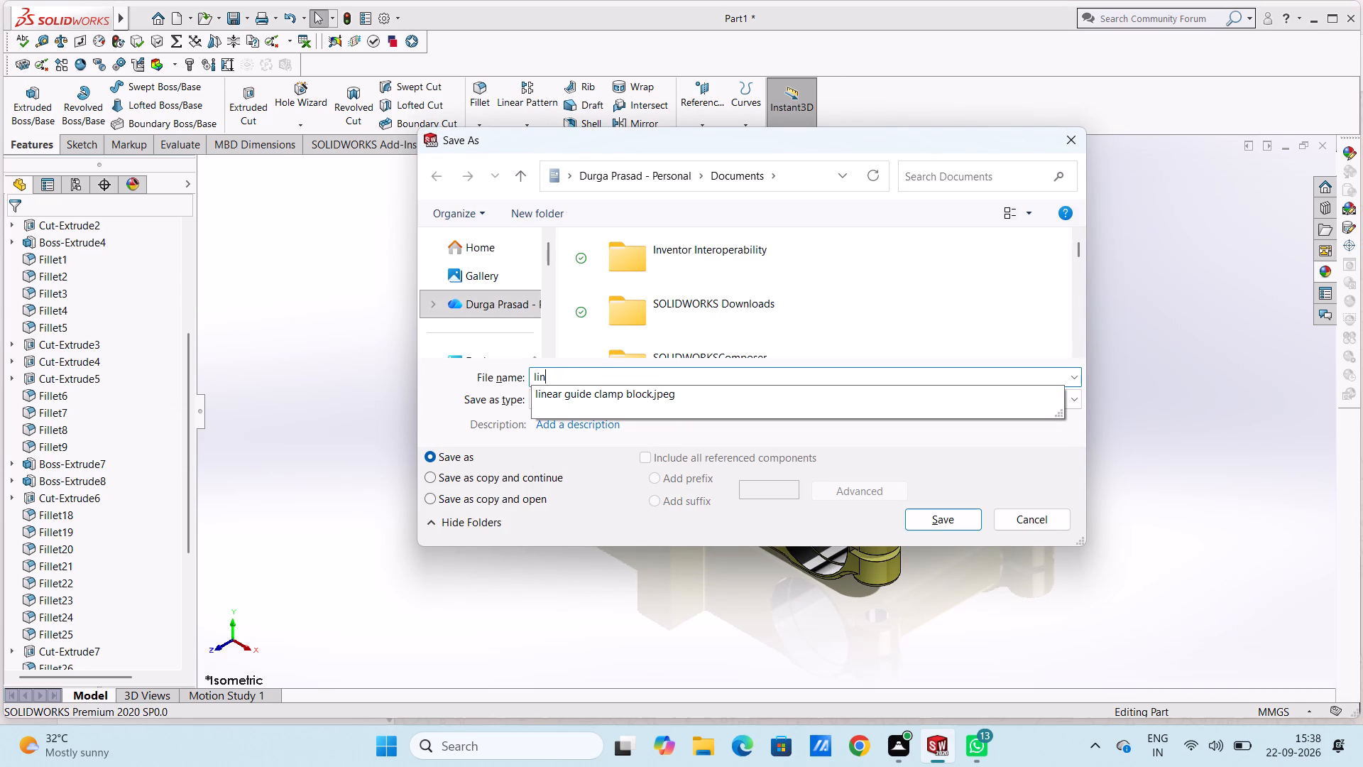
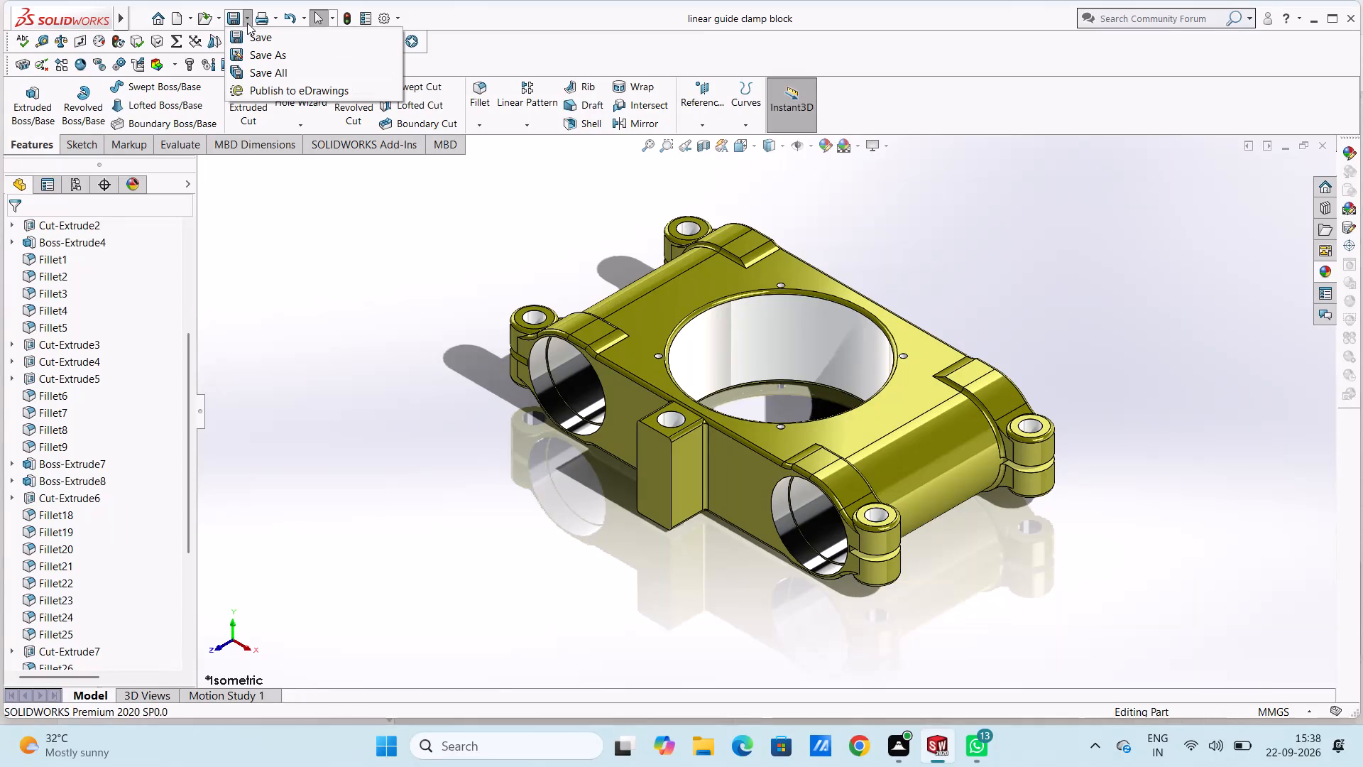
Save a copy of the part in Documents as an Adobe PDF (*.pdf) named "linear guide clamp block".
{"action": "left_click", "coordinate": [269, 55]}
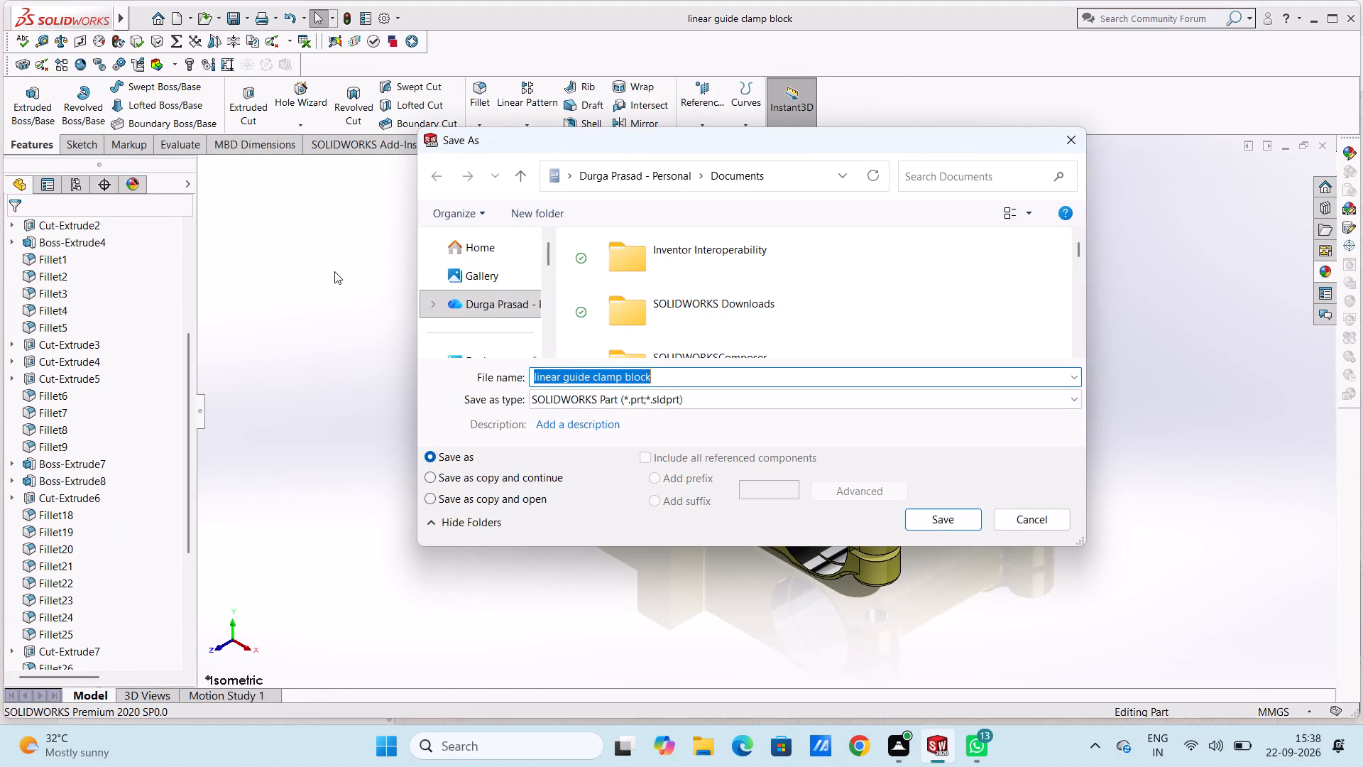
{"action": "left_click", "coordinate": [690, 404]}
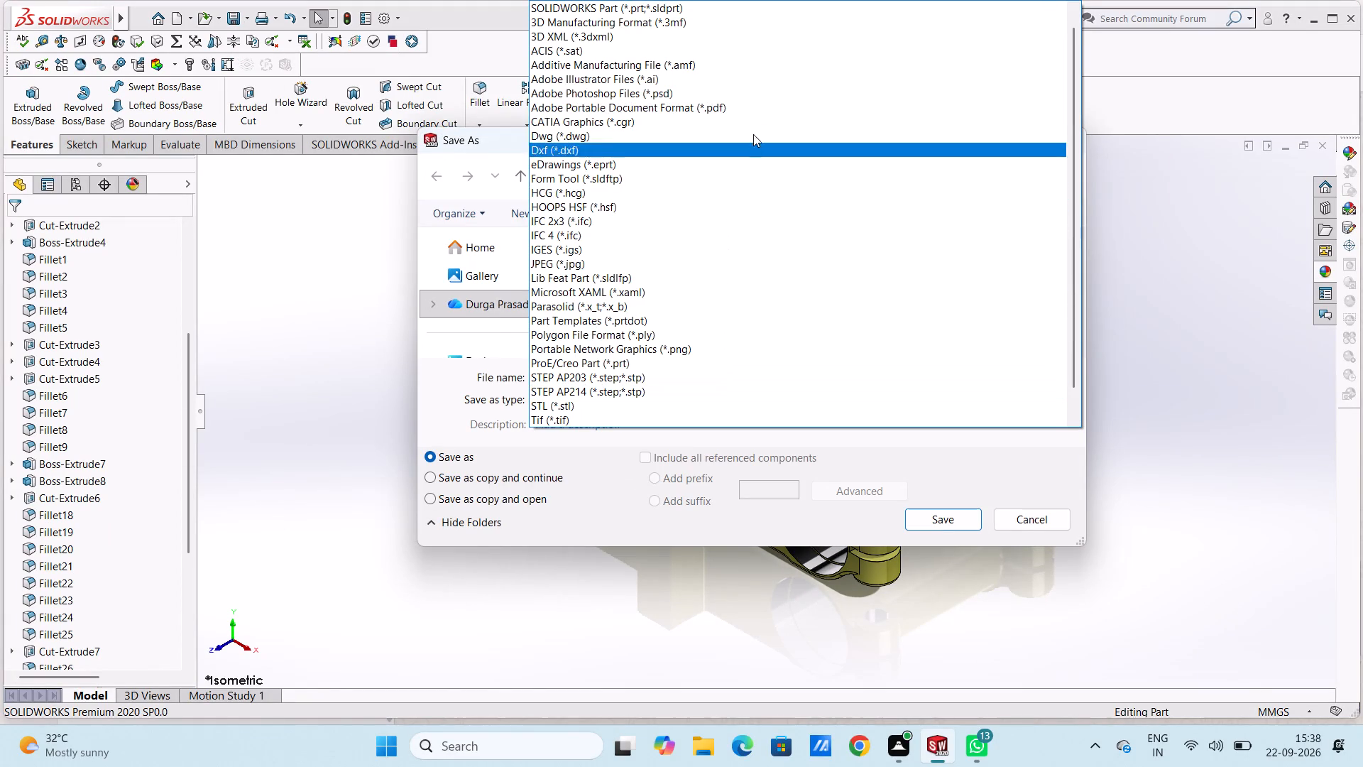
{"action": "left_click", "coordinate": [755, 108]}
{"action": "left_click", "coordinate": [947, 555]}
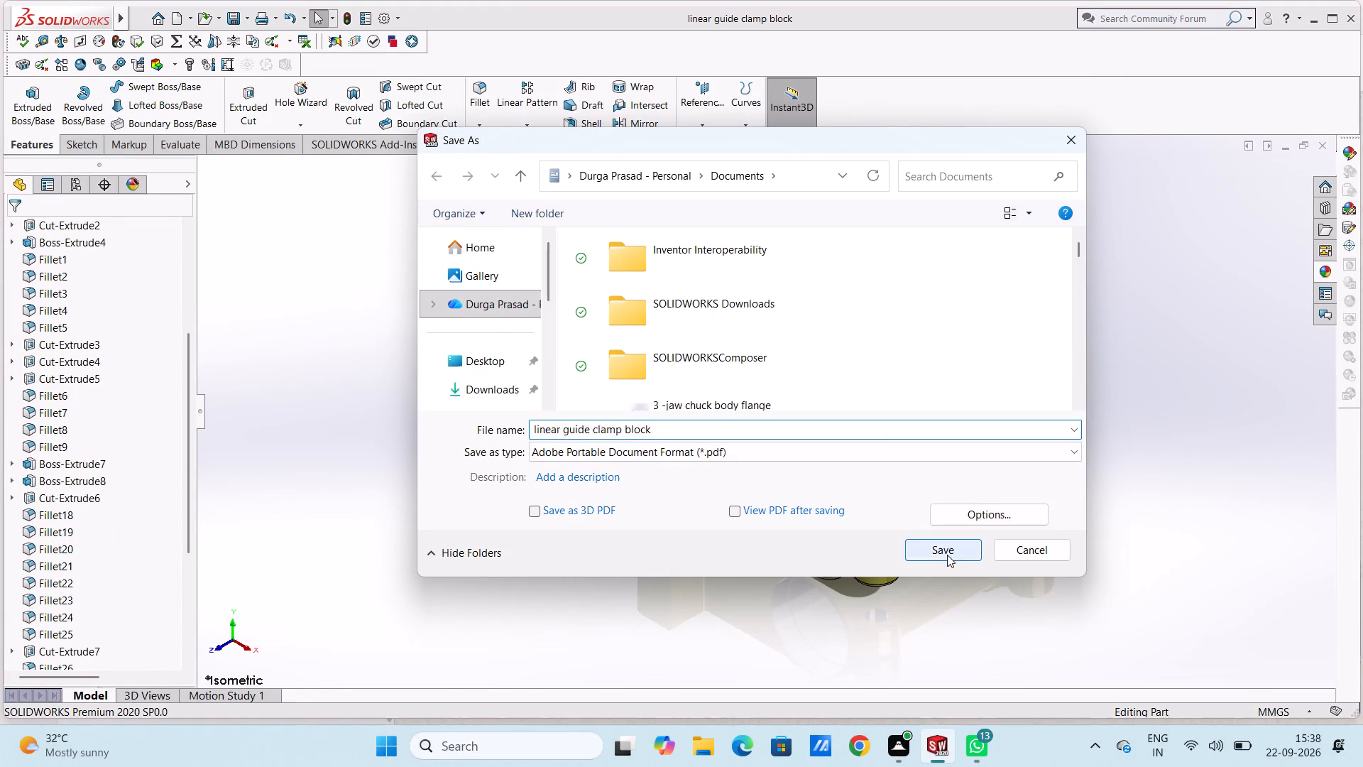